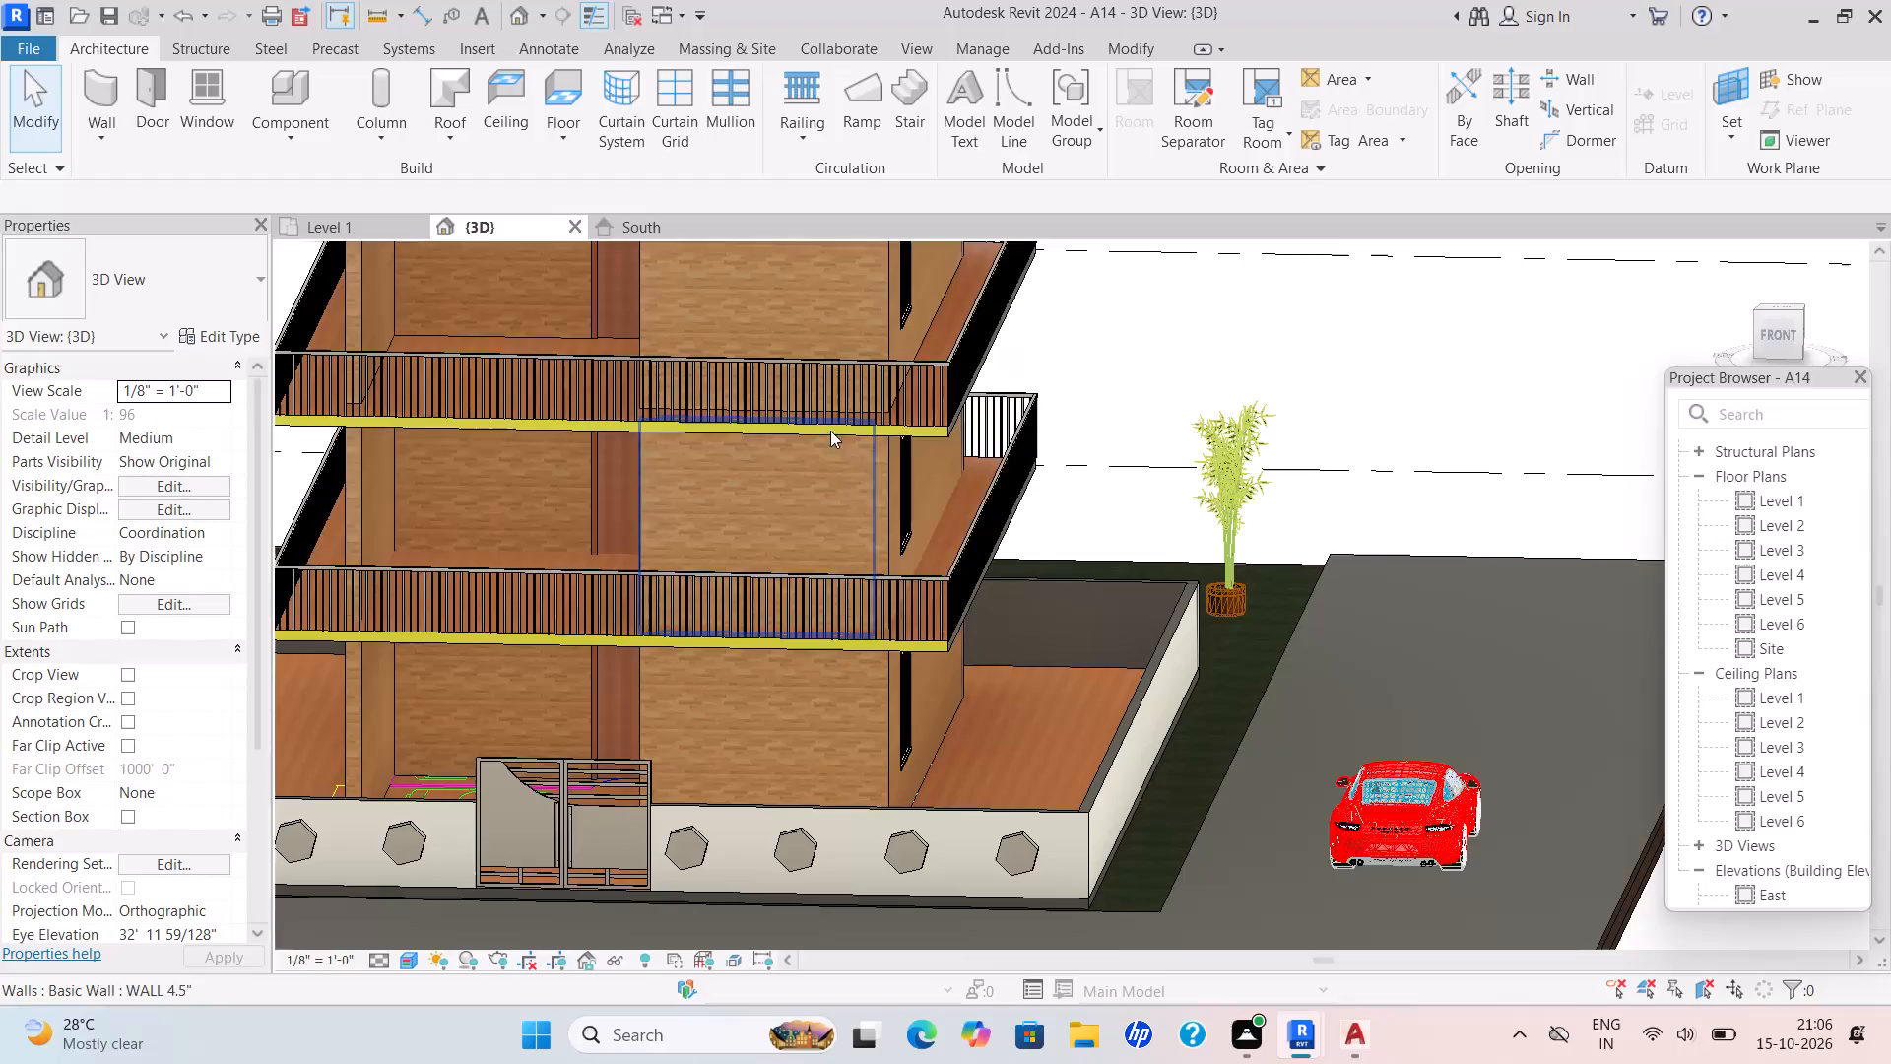
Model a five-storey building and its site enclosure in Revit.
Close the A14 project by closing its South, 3D and Level 1 views.
click(730, 230)
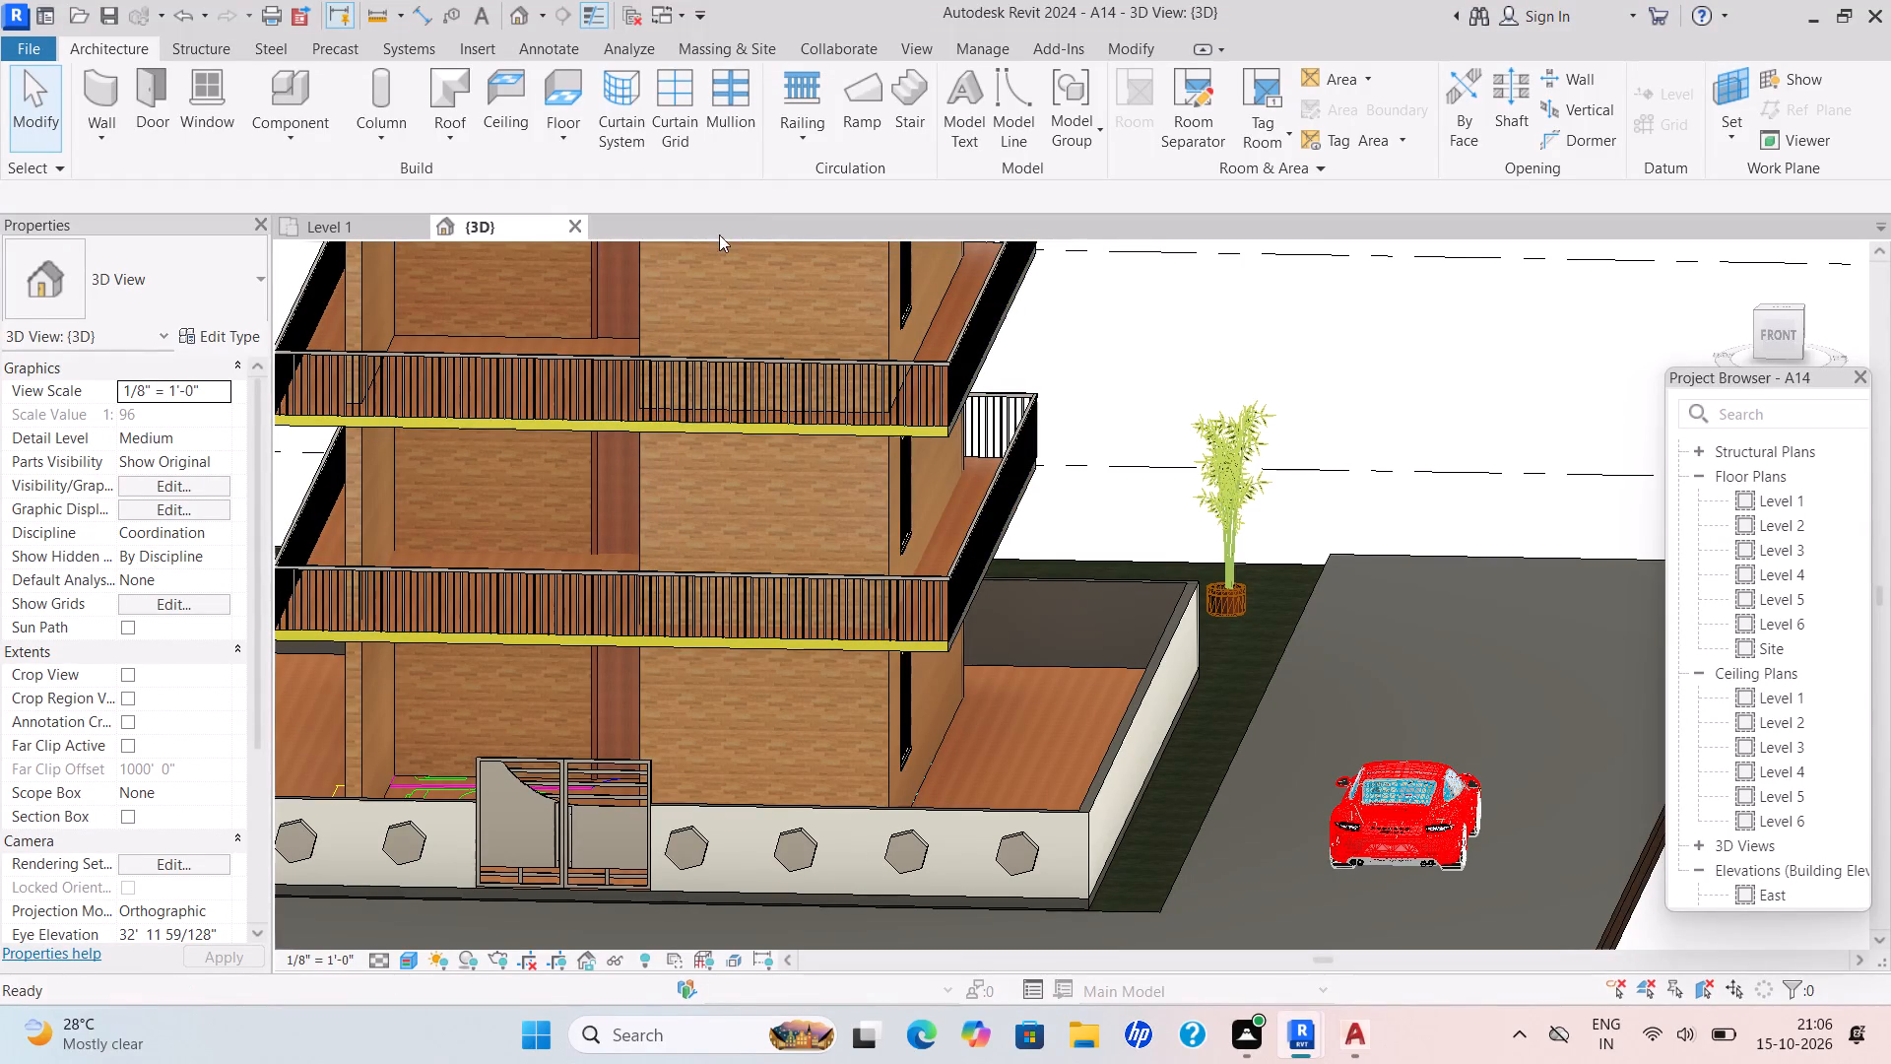
click(584, 218)
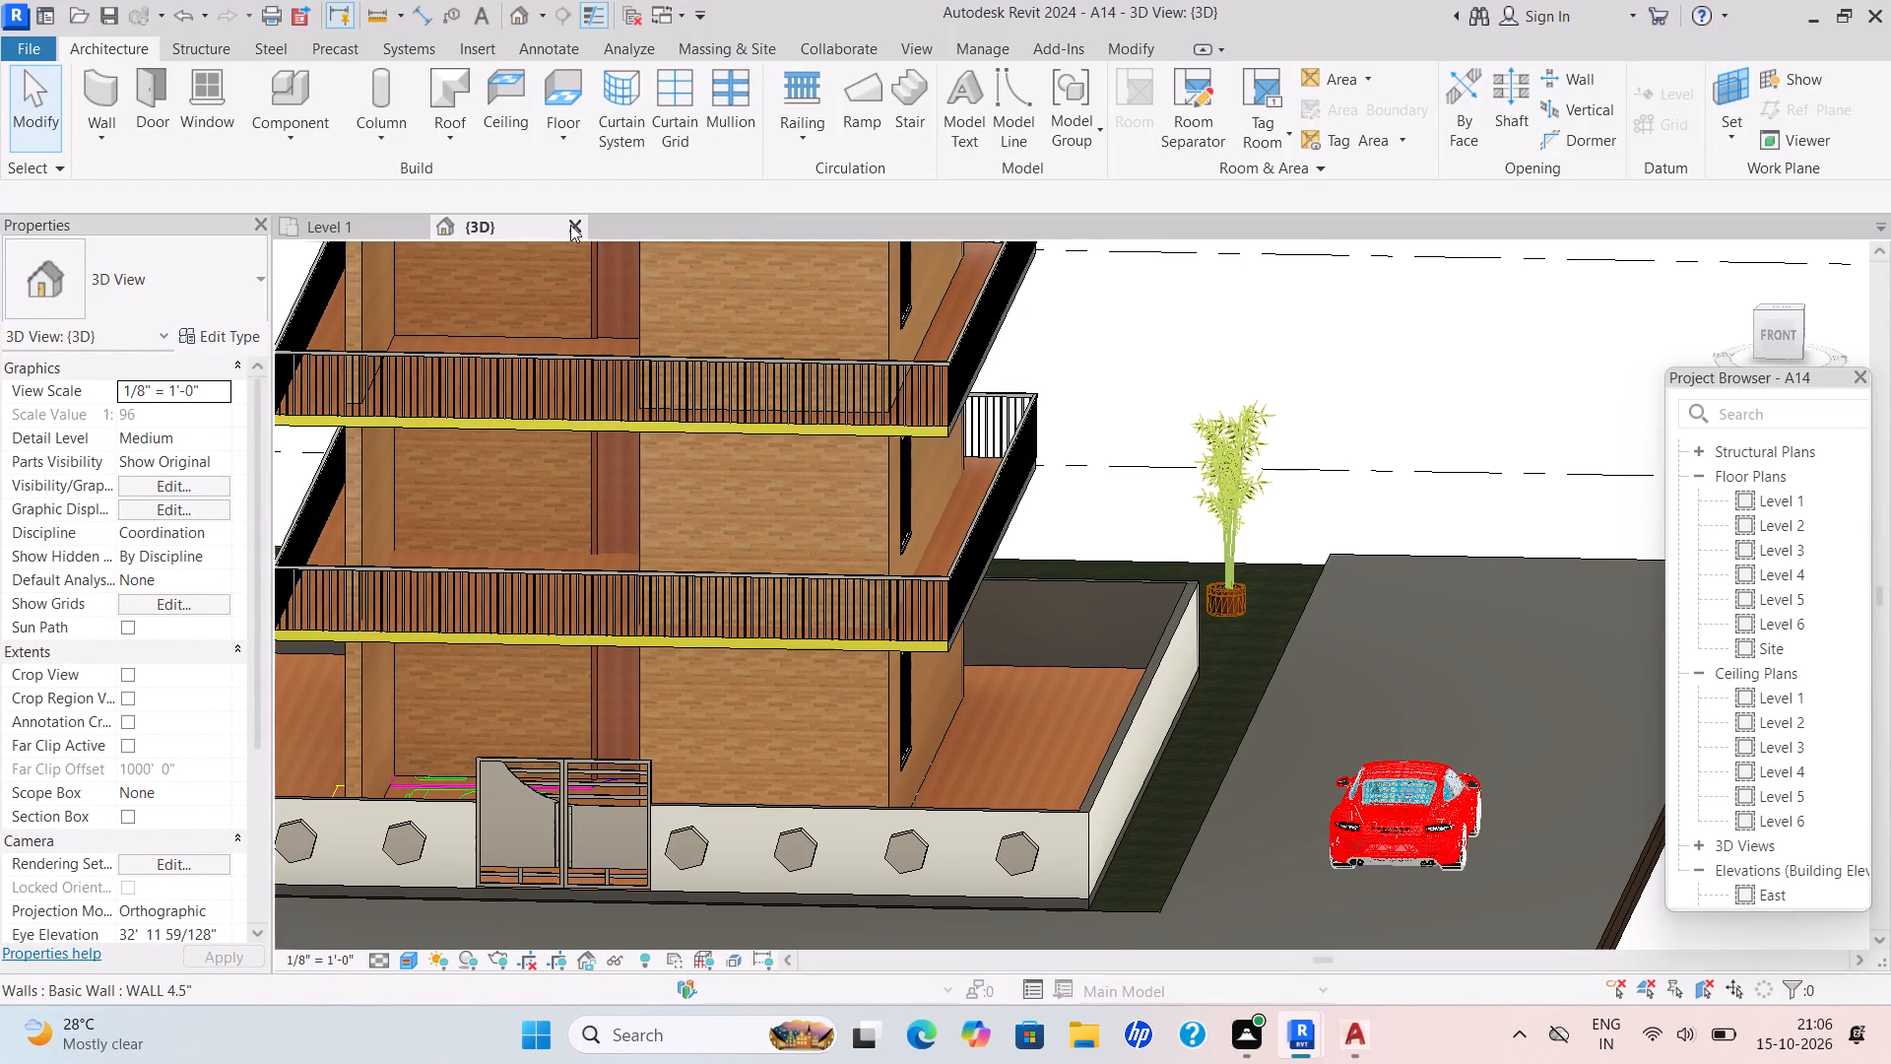
click(570, 225)
click(411, 228)
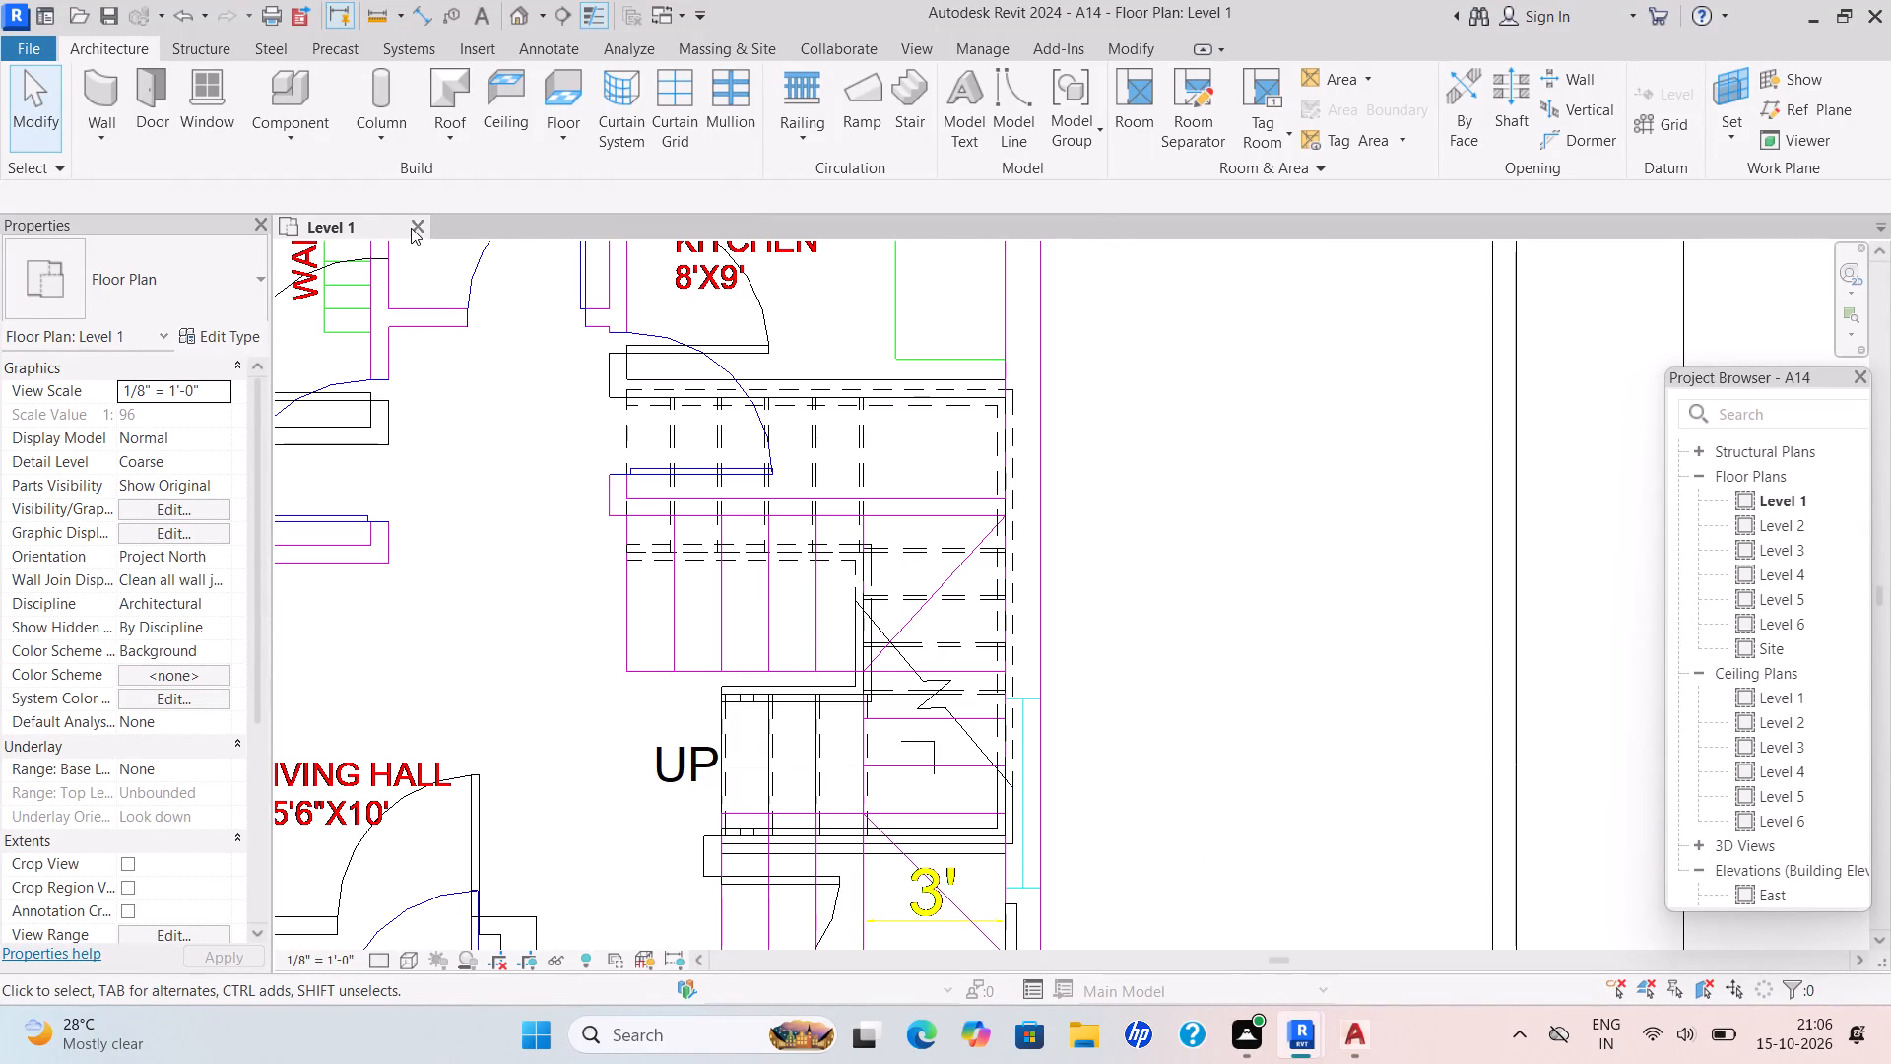
click(1002, 512)
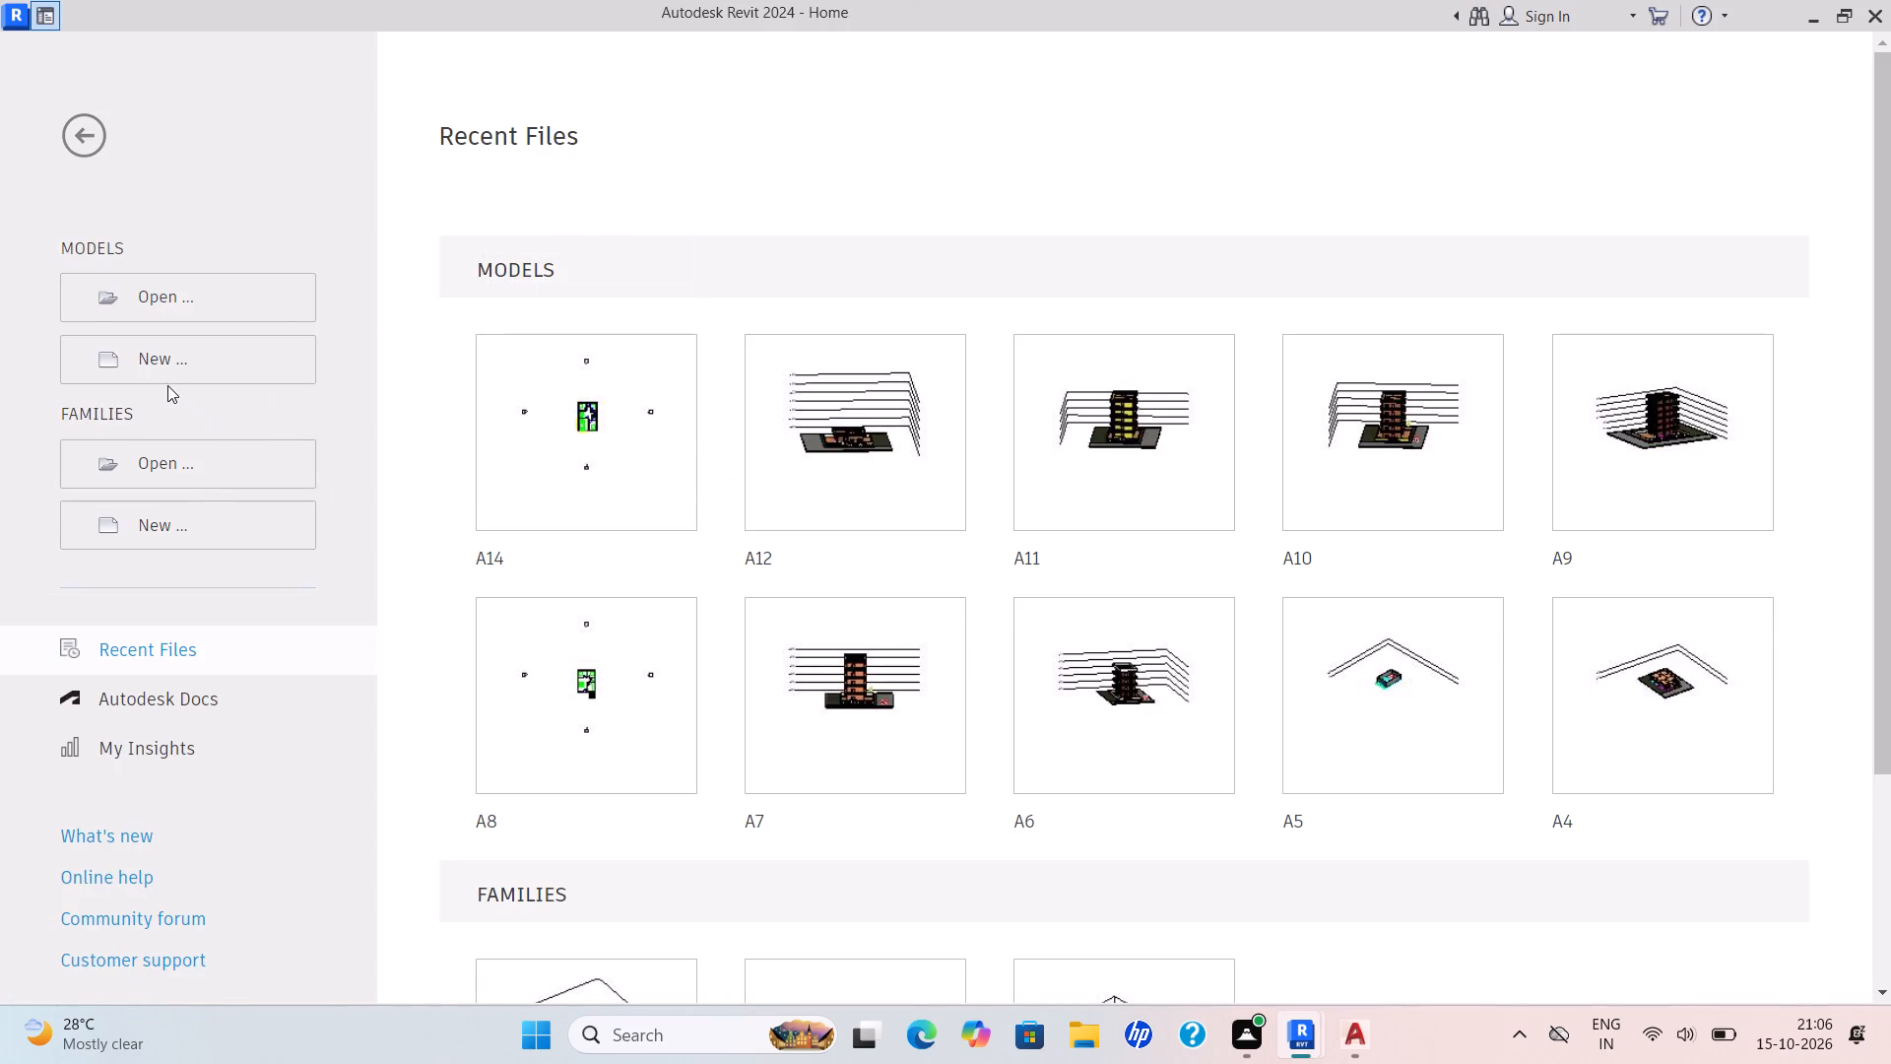
Create a new project from the default.rte template in the English-Imperial templates folder.
click(175, 363)
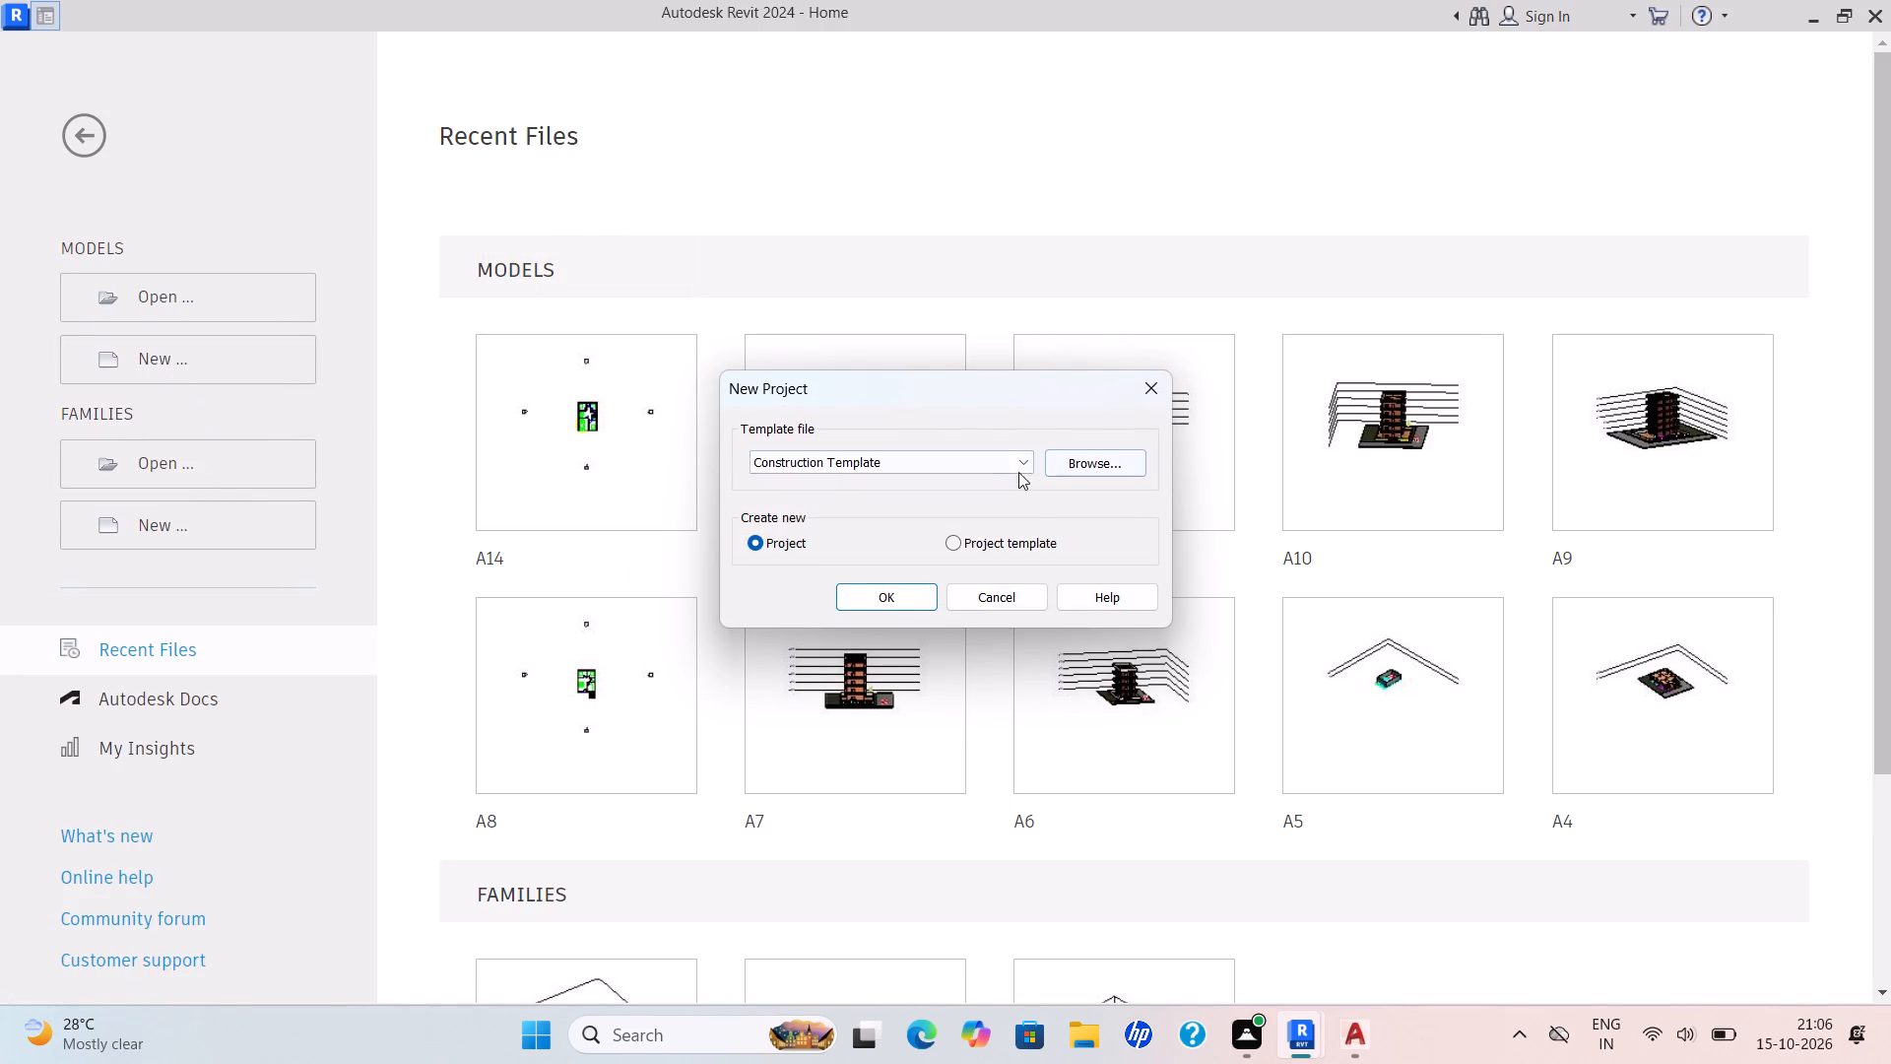
click(1021, 460)
click(846, 512)
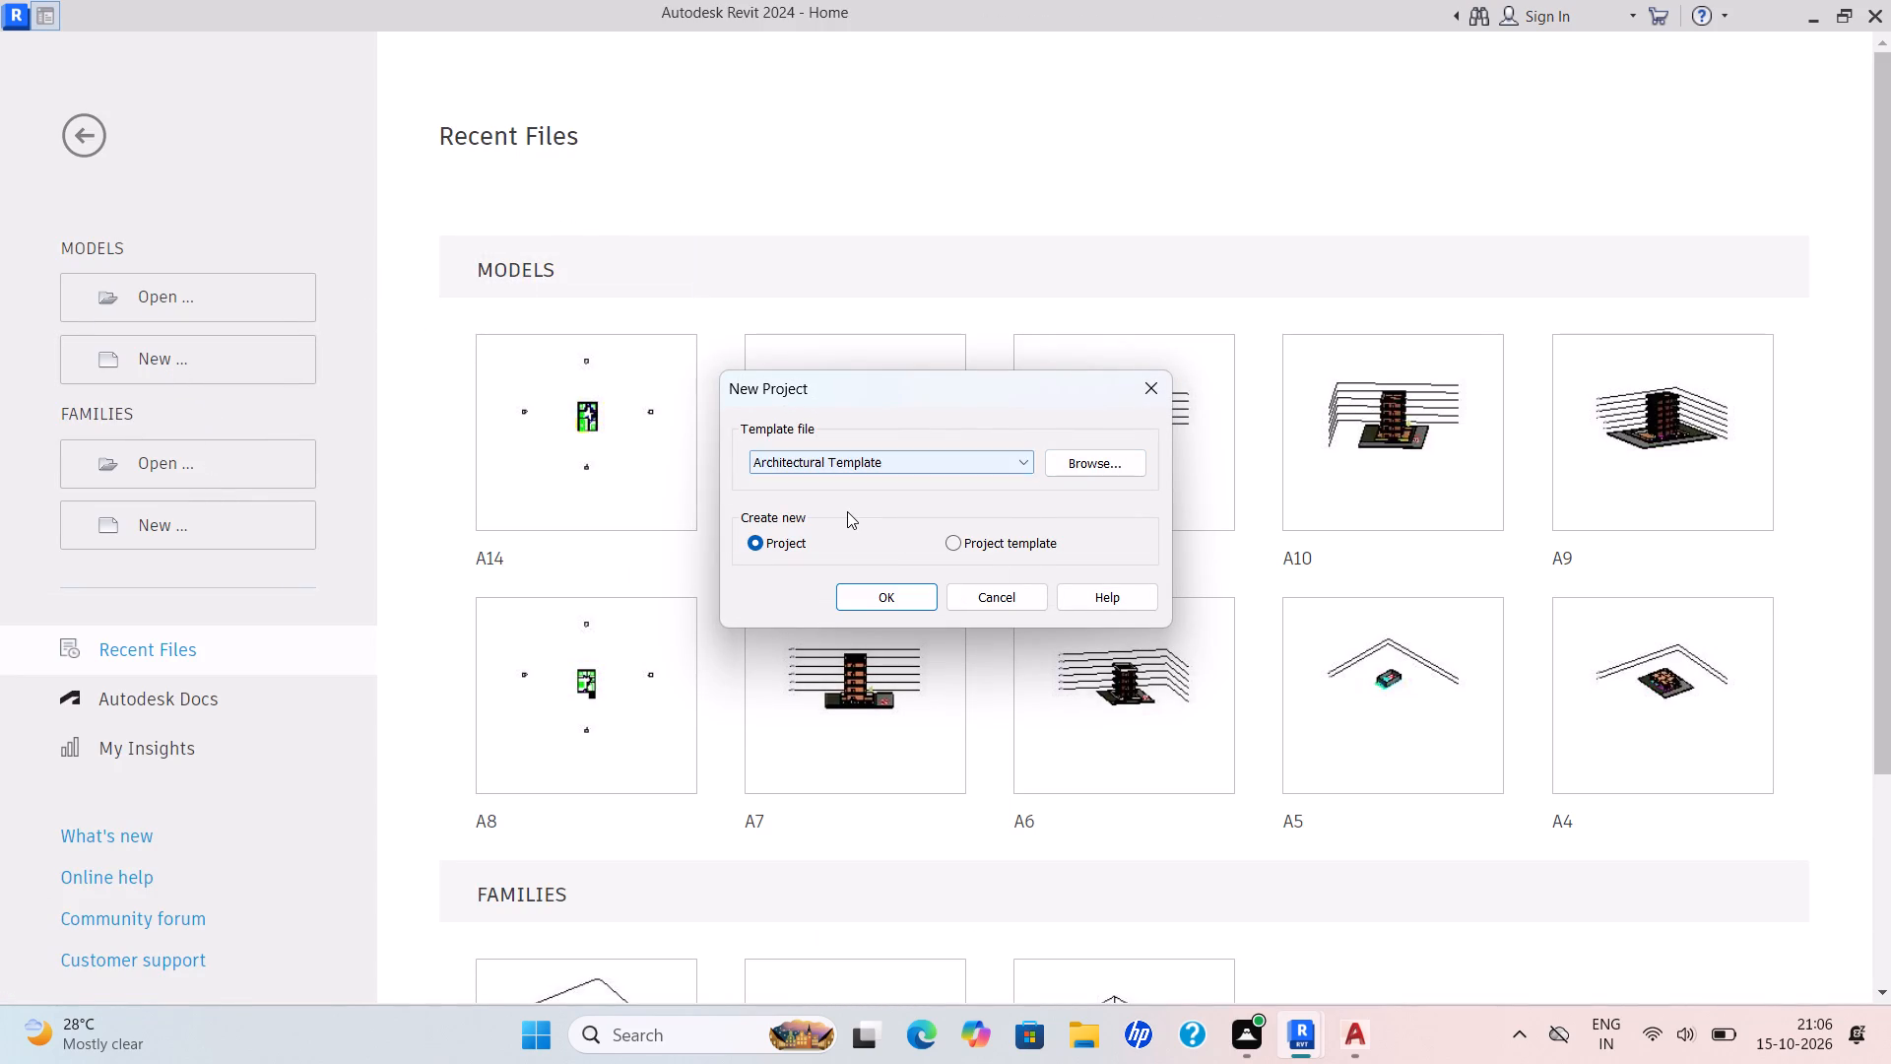
click(1114, 459)
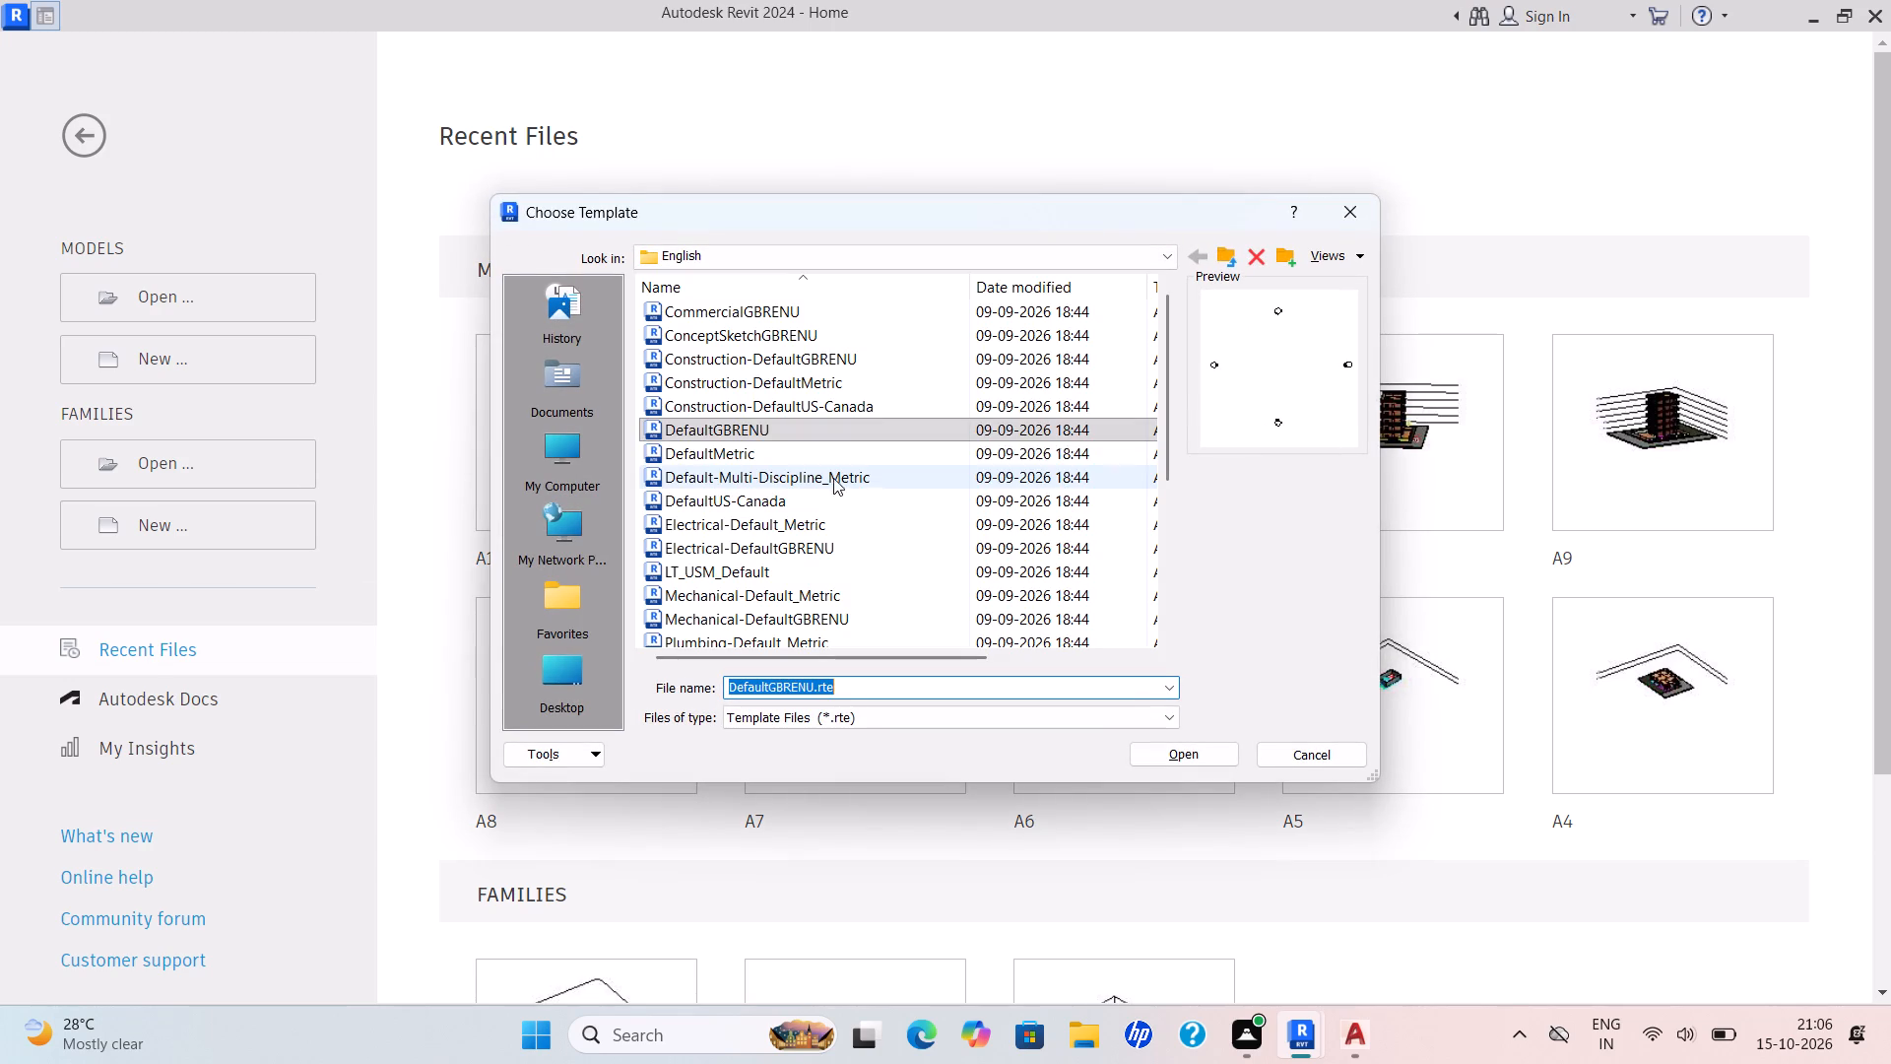
click(1157, 263)
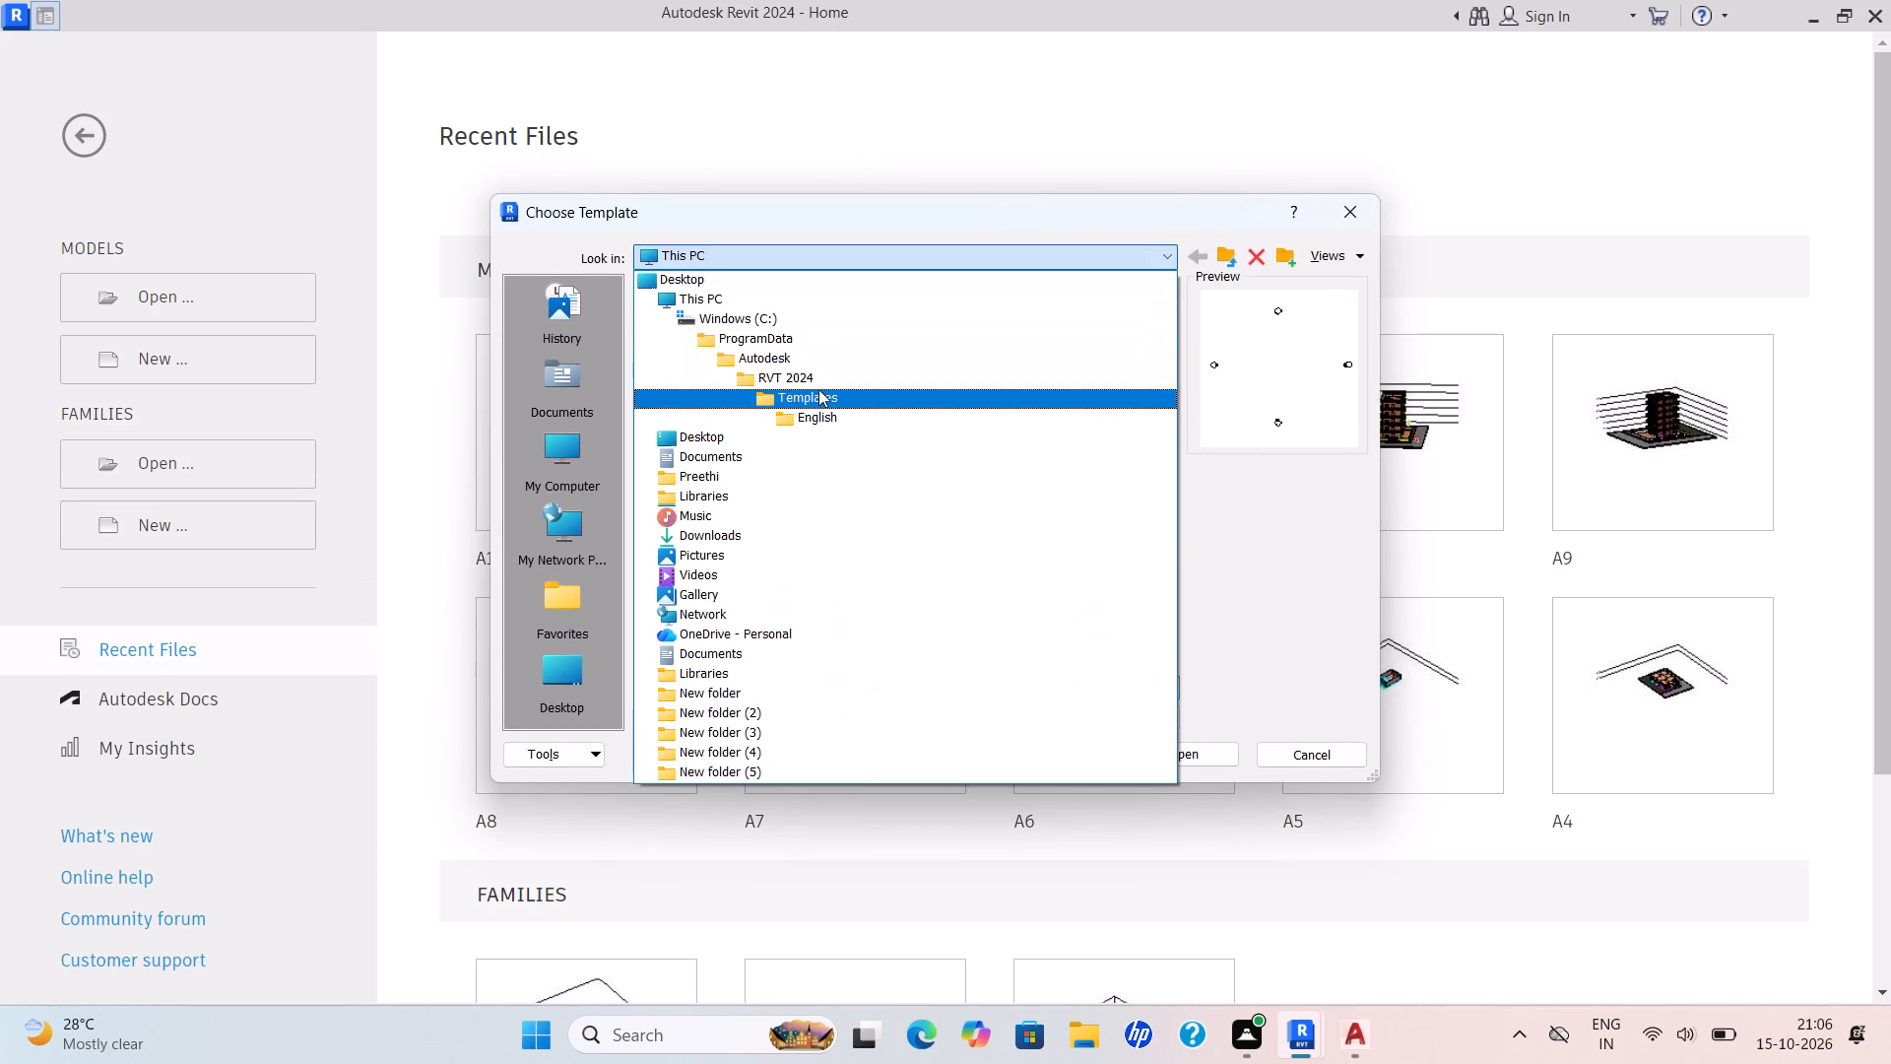
click(818, 390)
double_click(764, 377)
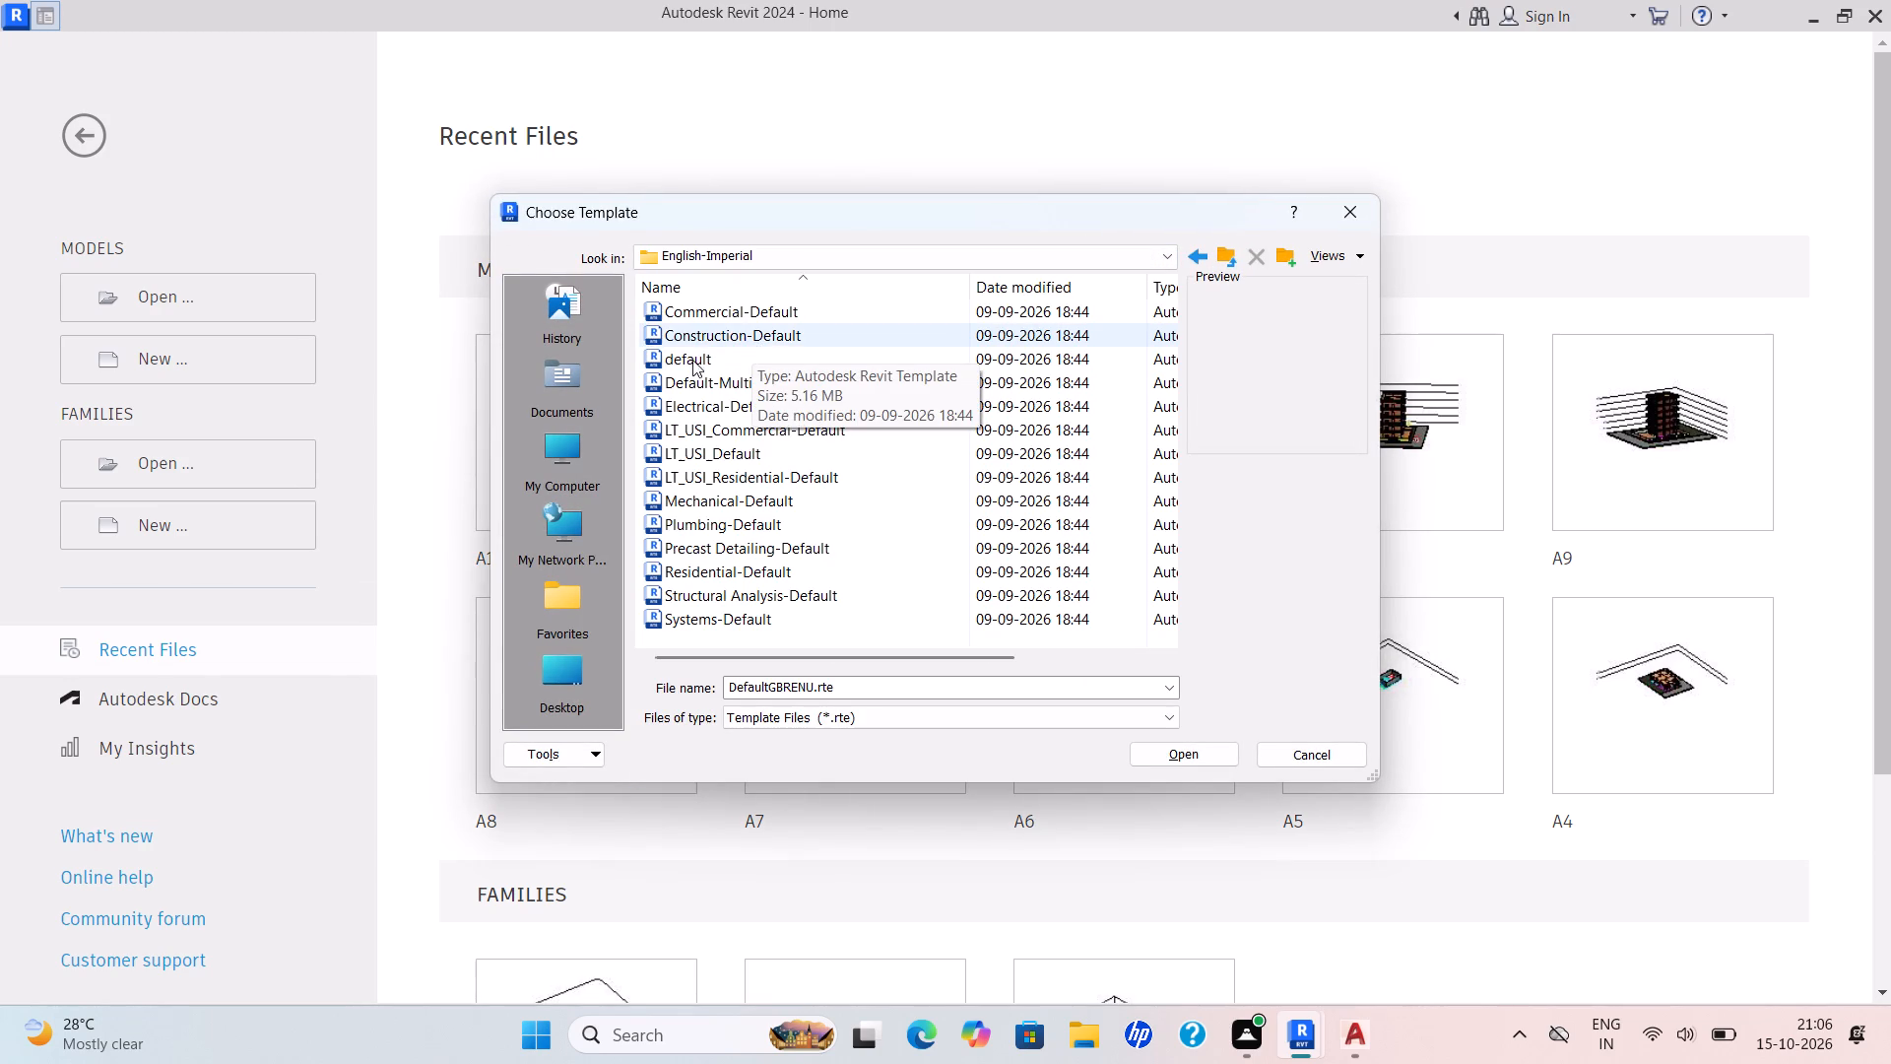
double_click(692, 360)
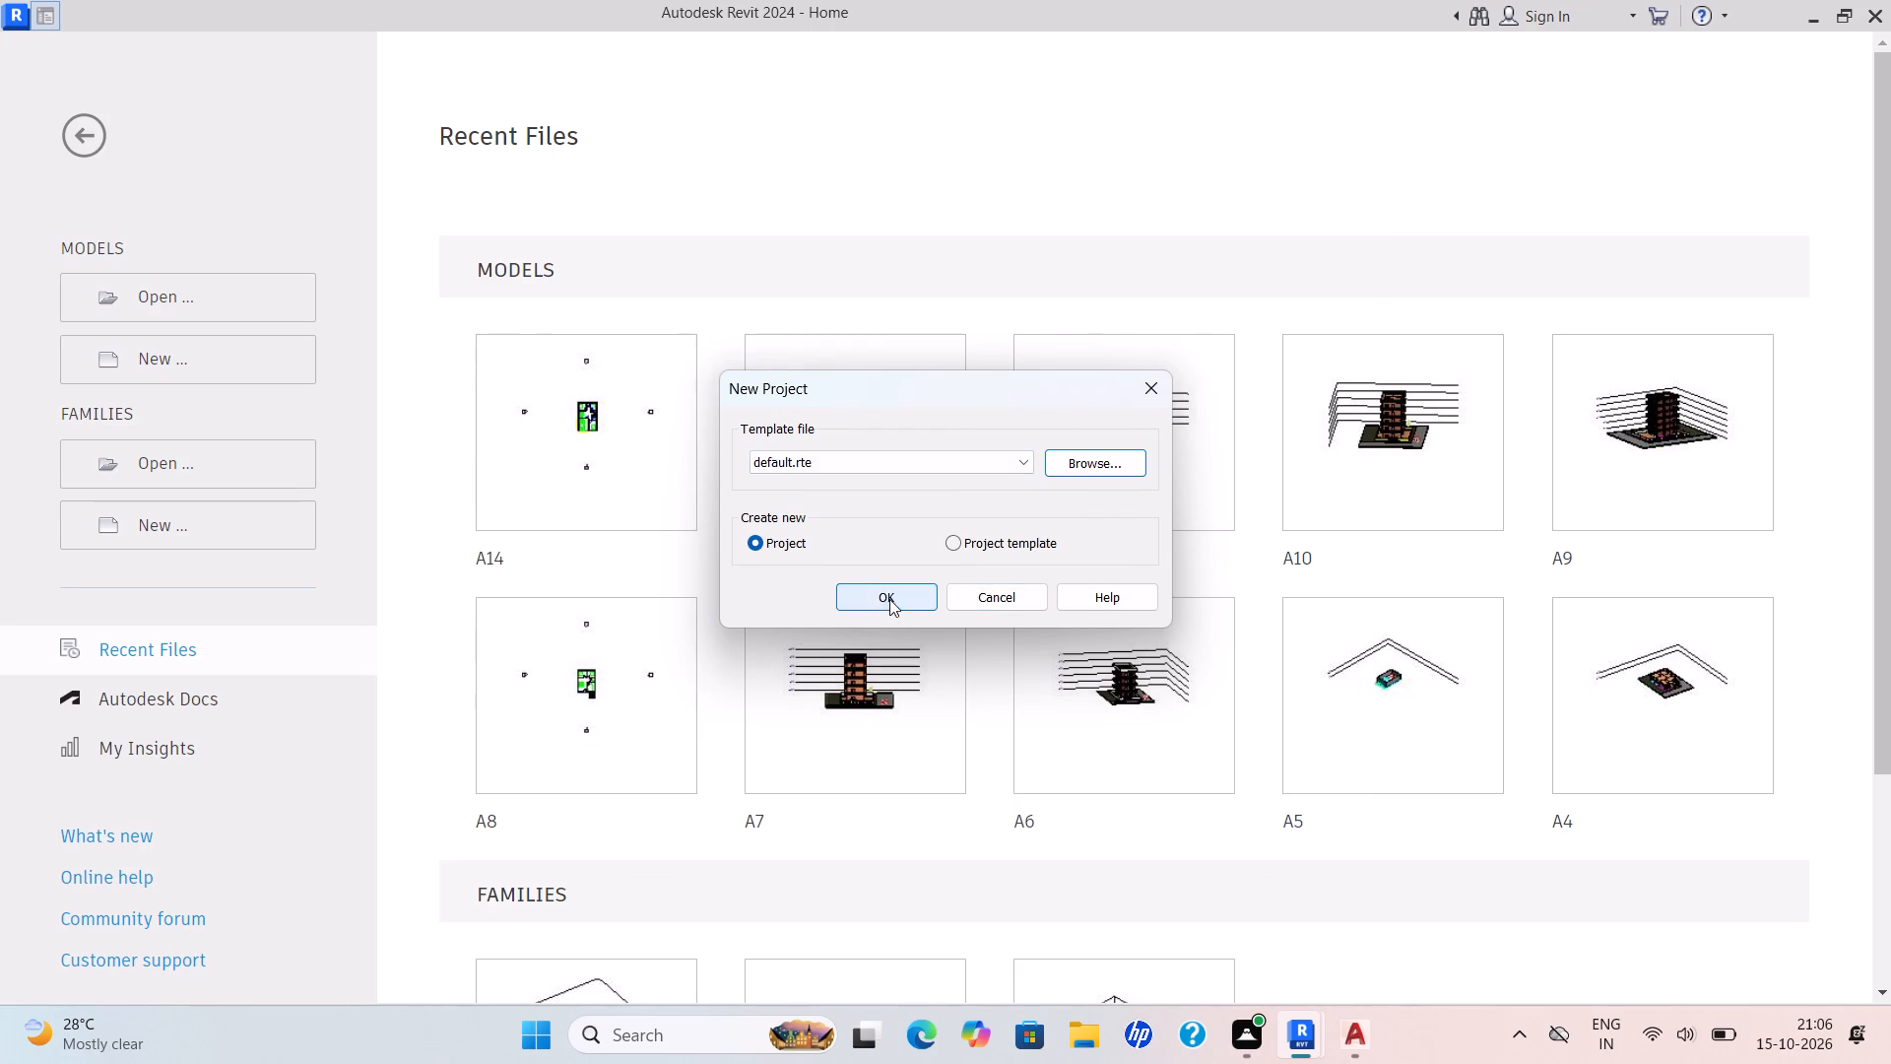
click(889, 599)
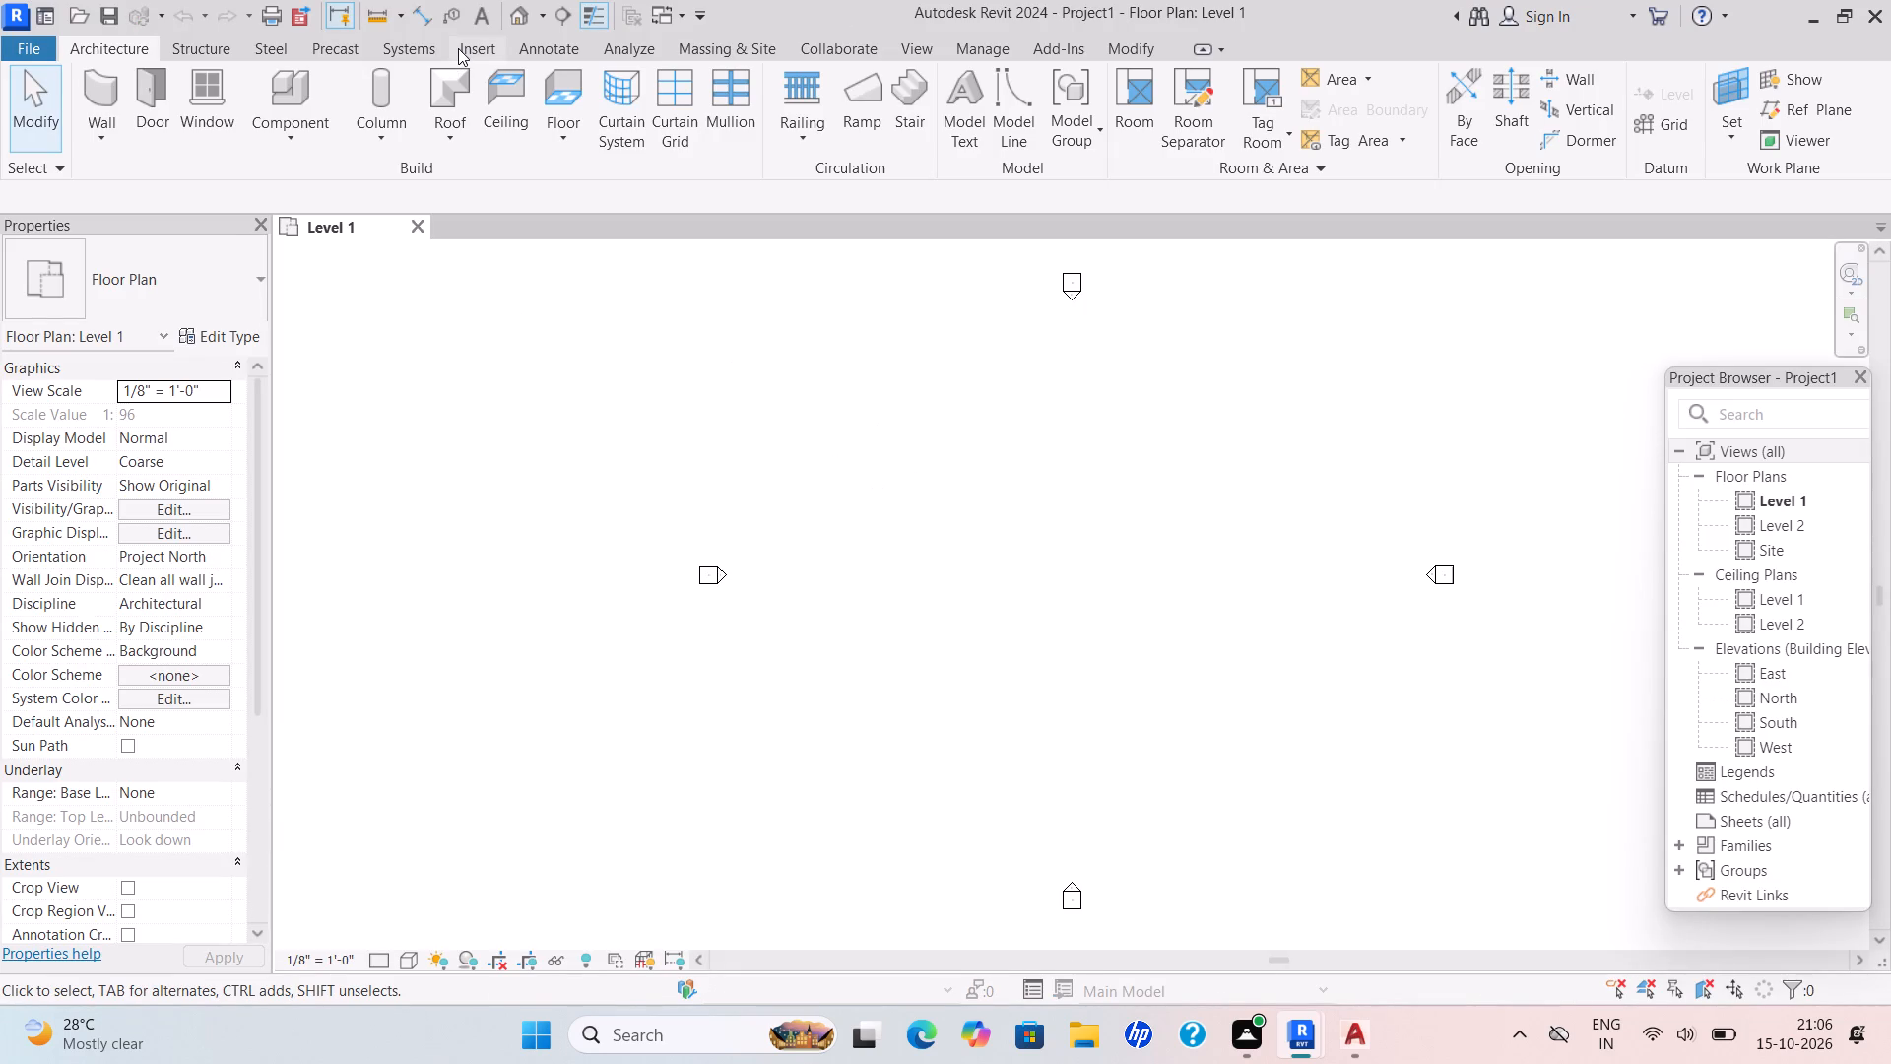
Link the CAD drawing PRIYA 2.dwg from Documents at Level 1, positioned Auto - Center to Center.
click(458, 48)
click(179, 121)
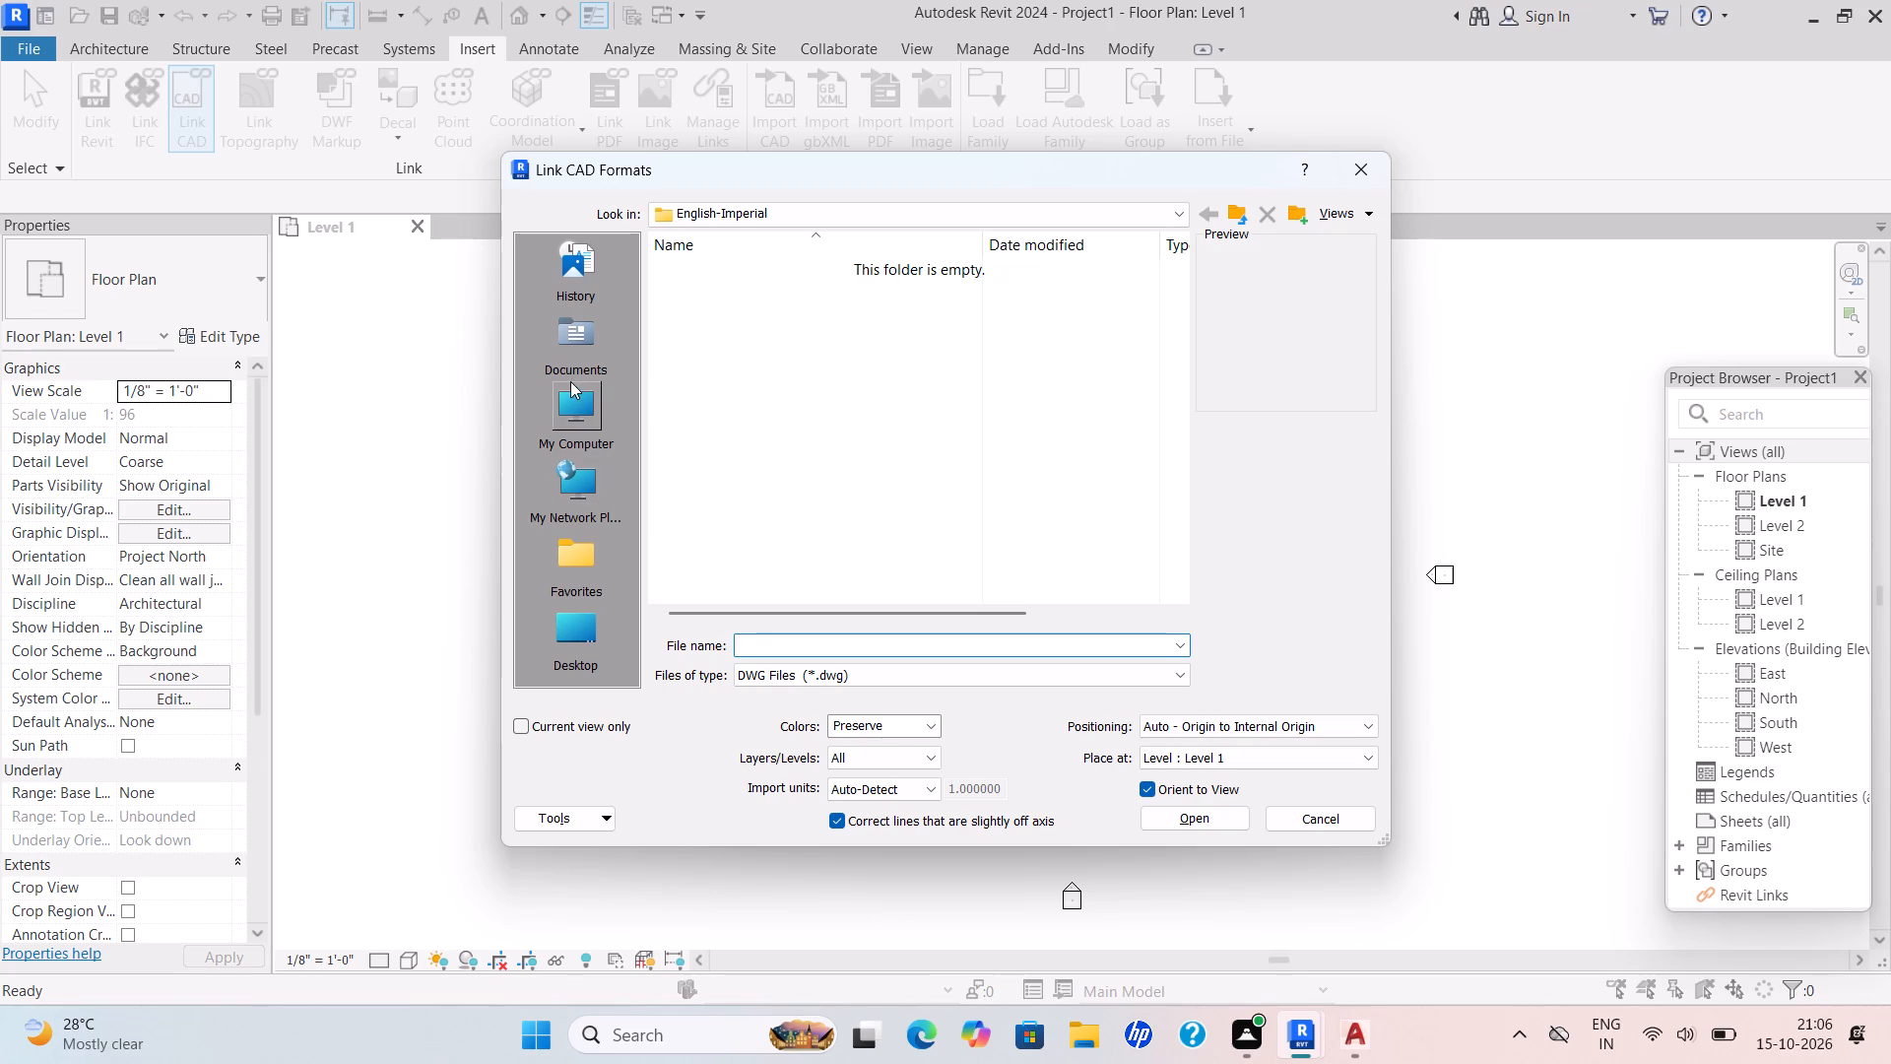
double_click(570, 367)
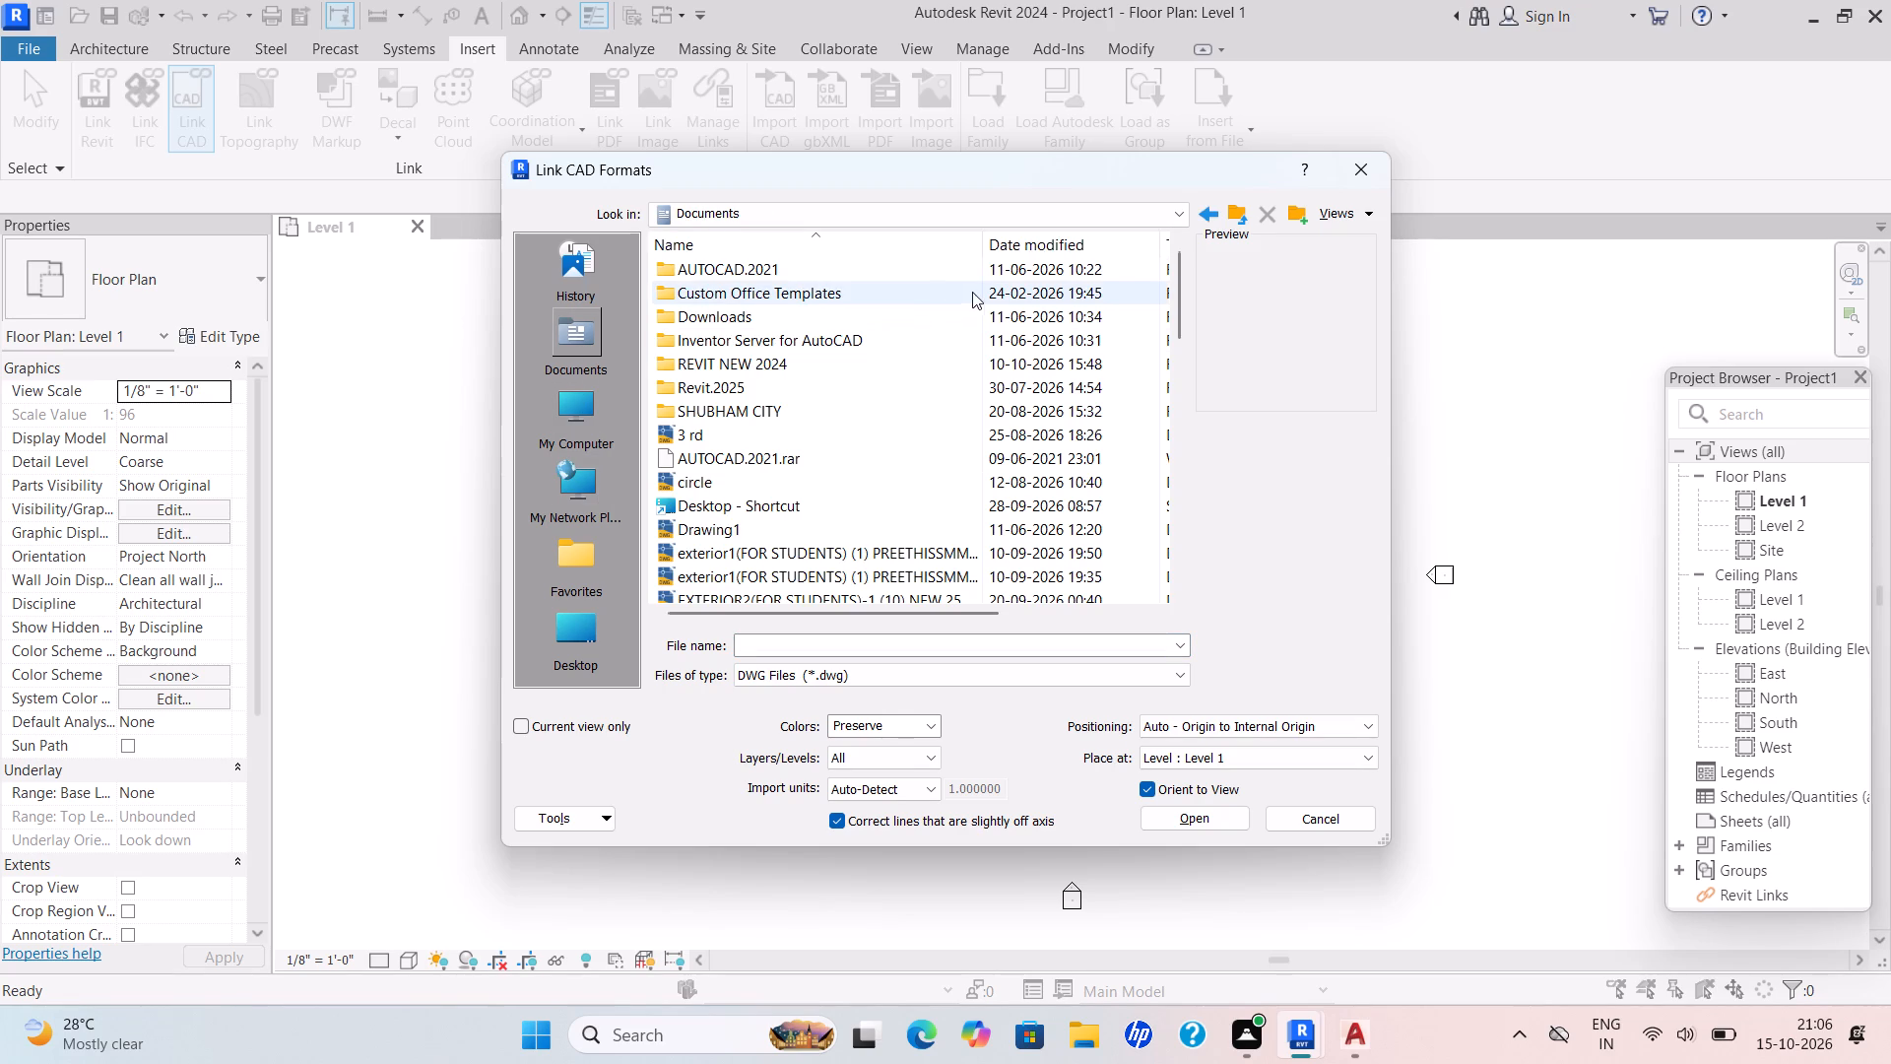
scroll(860, 395, down, 6)
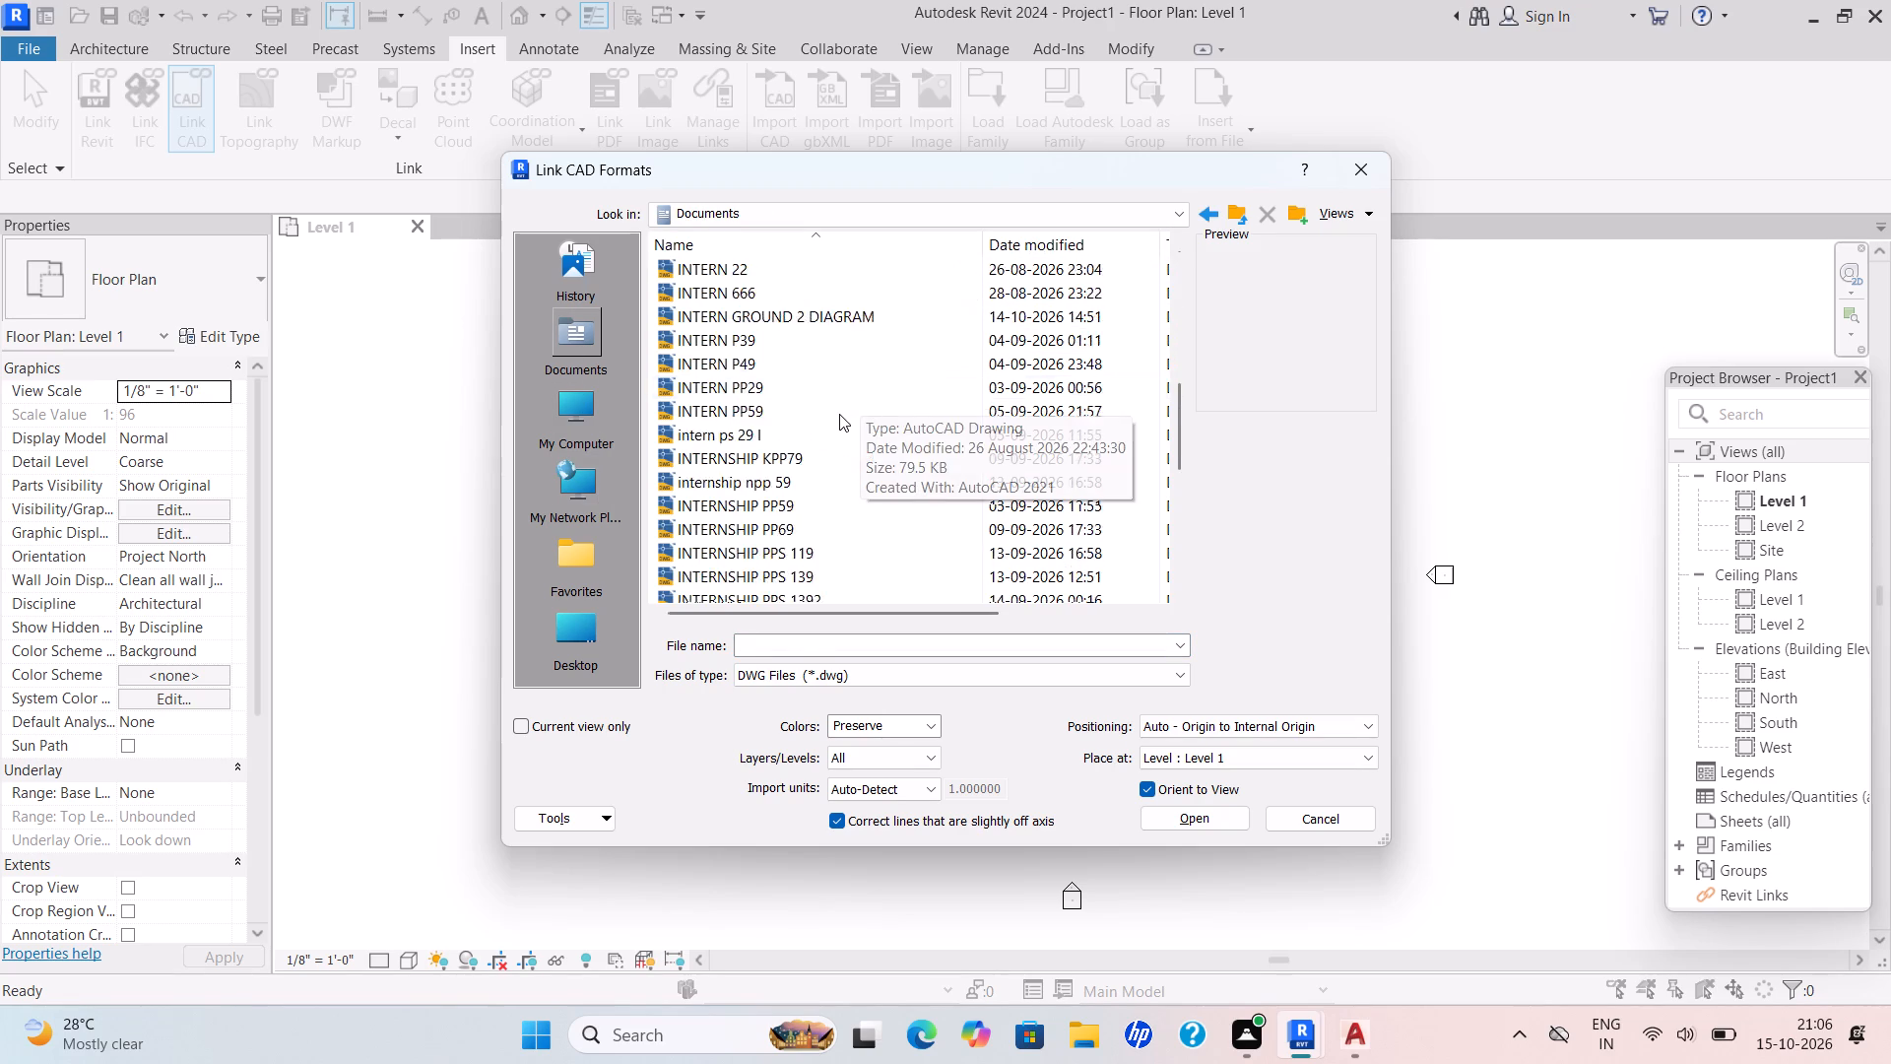
scroll(839, 414, down, 8)
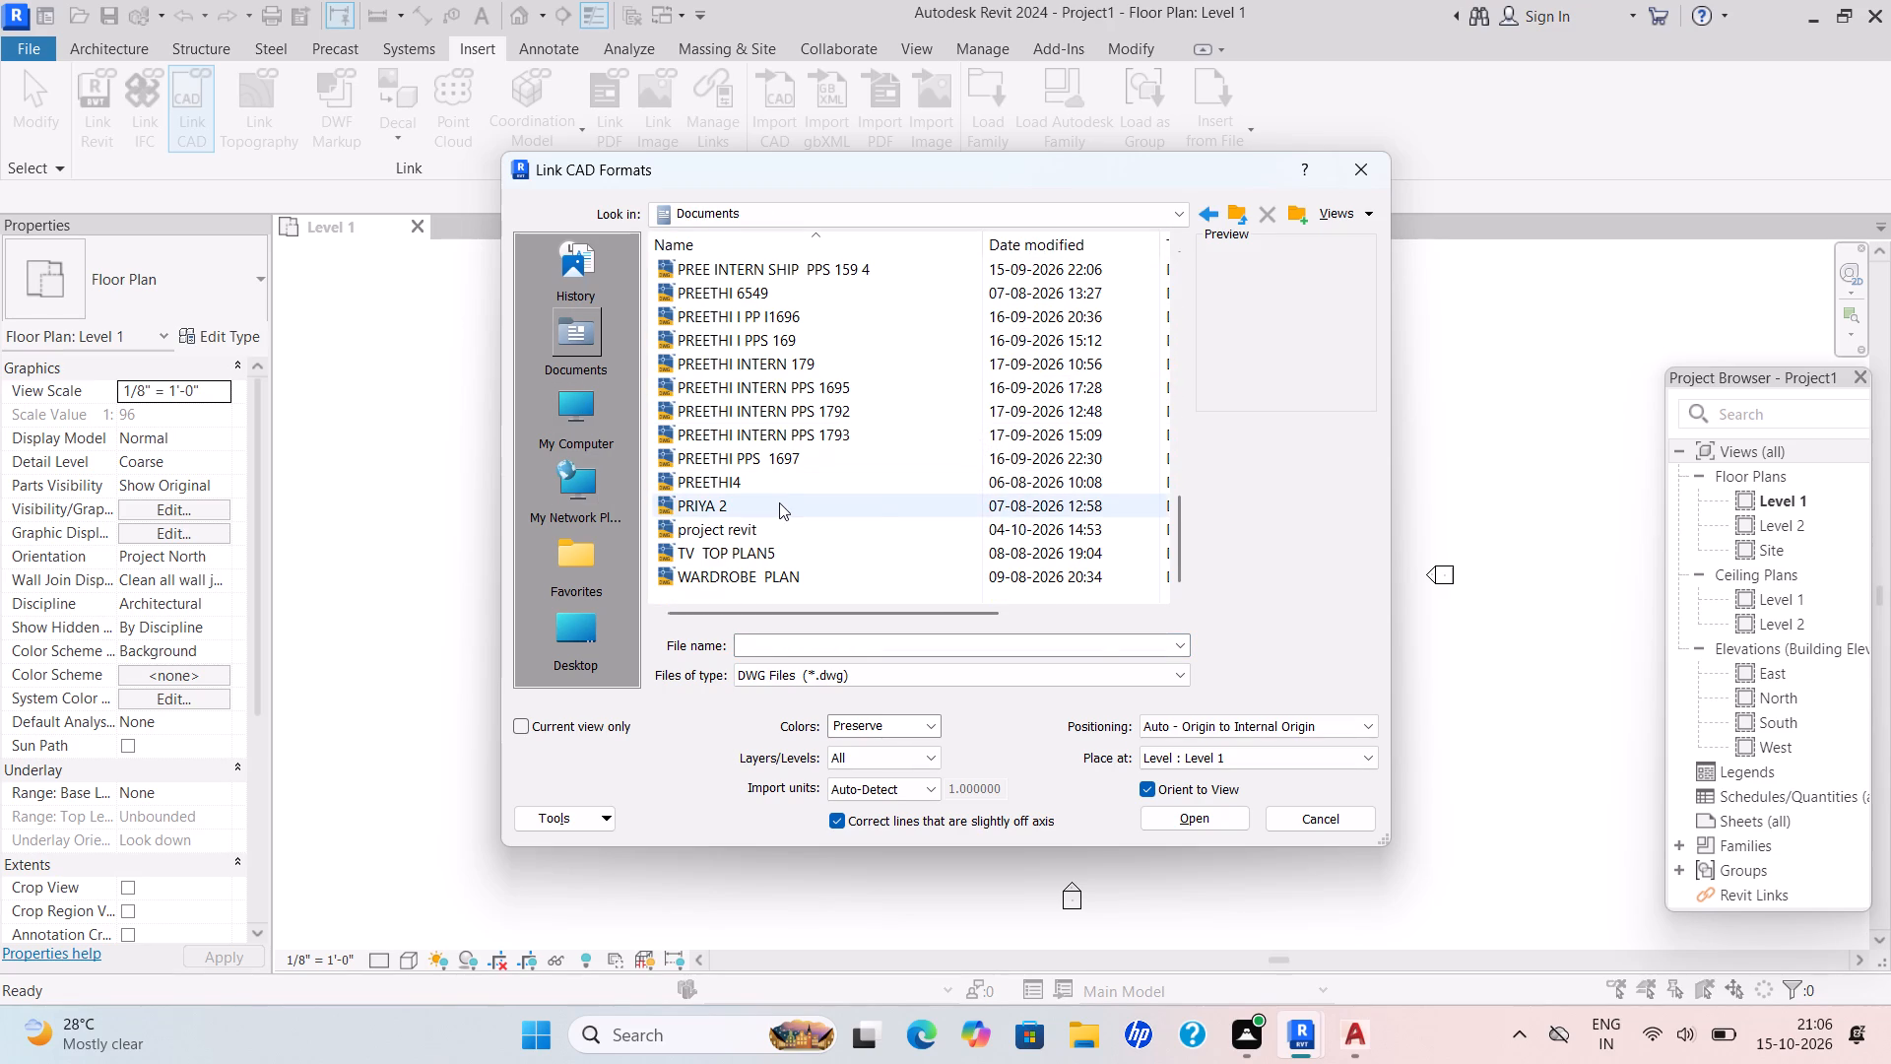
click(779, 502)
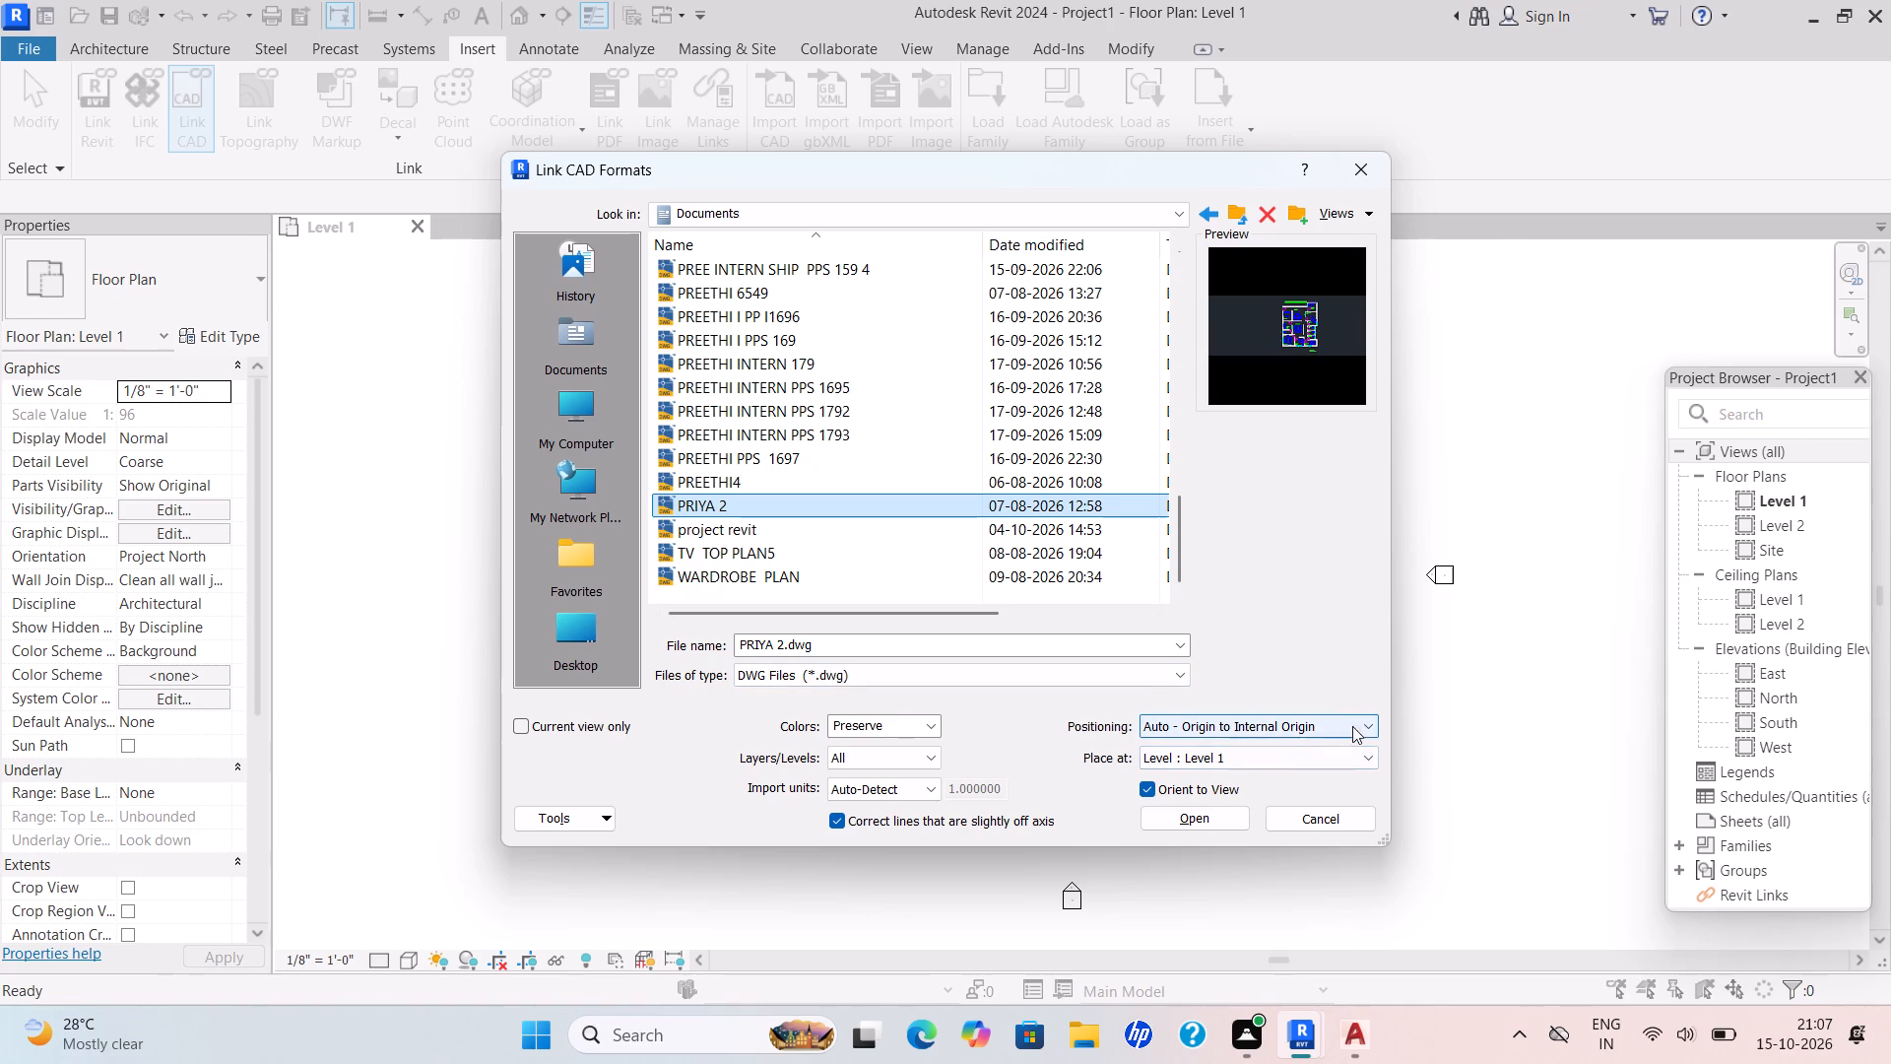
click(1366, 720)
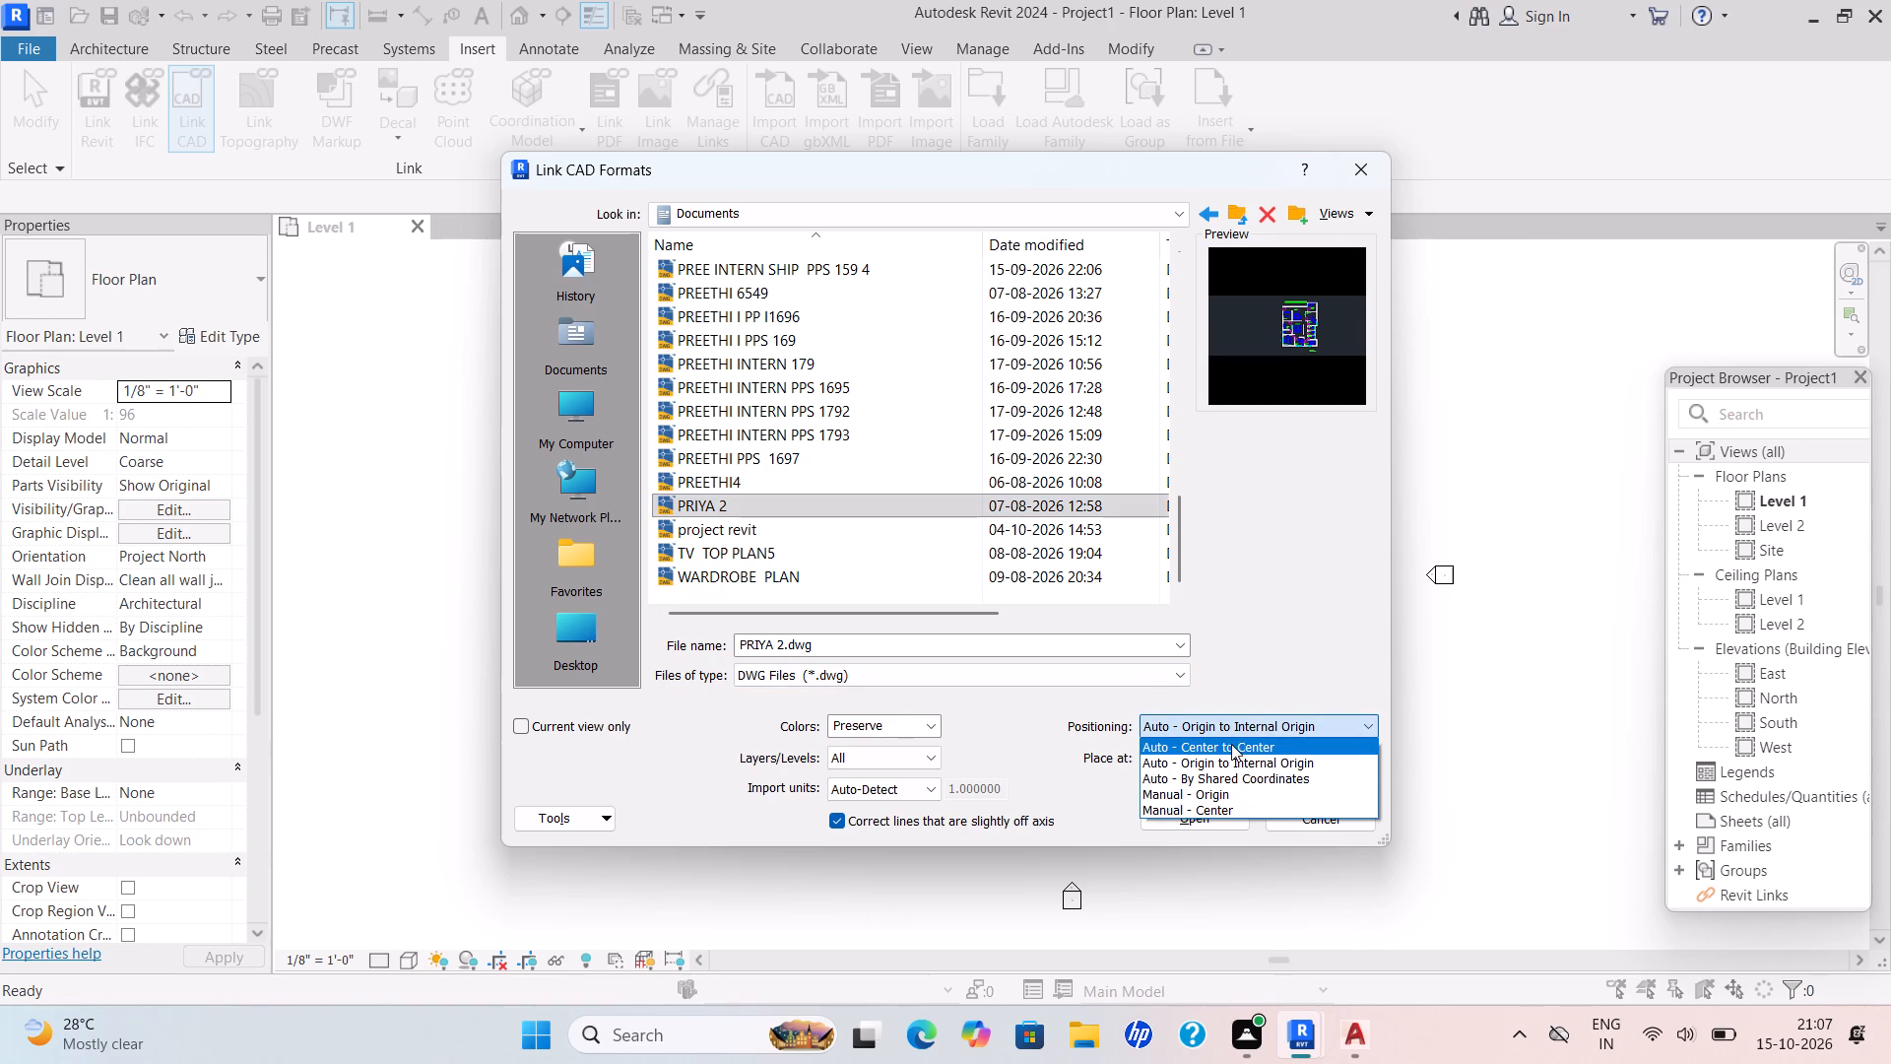
scroll(1225, 754, up, 3)
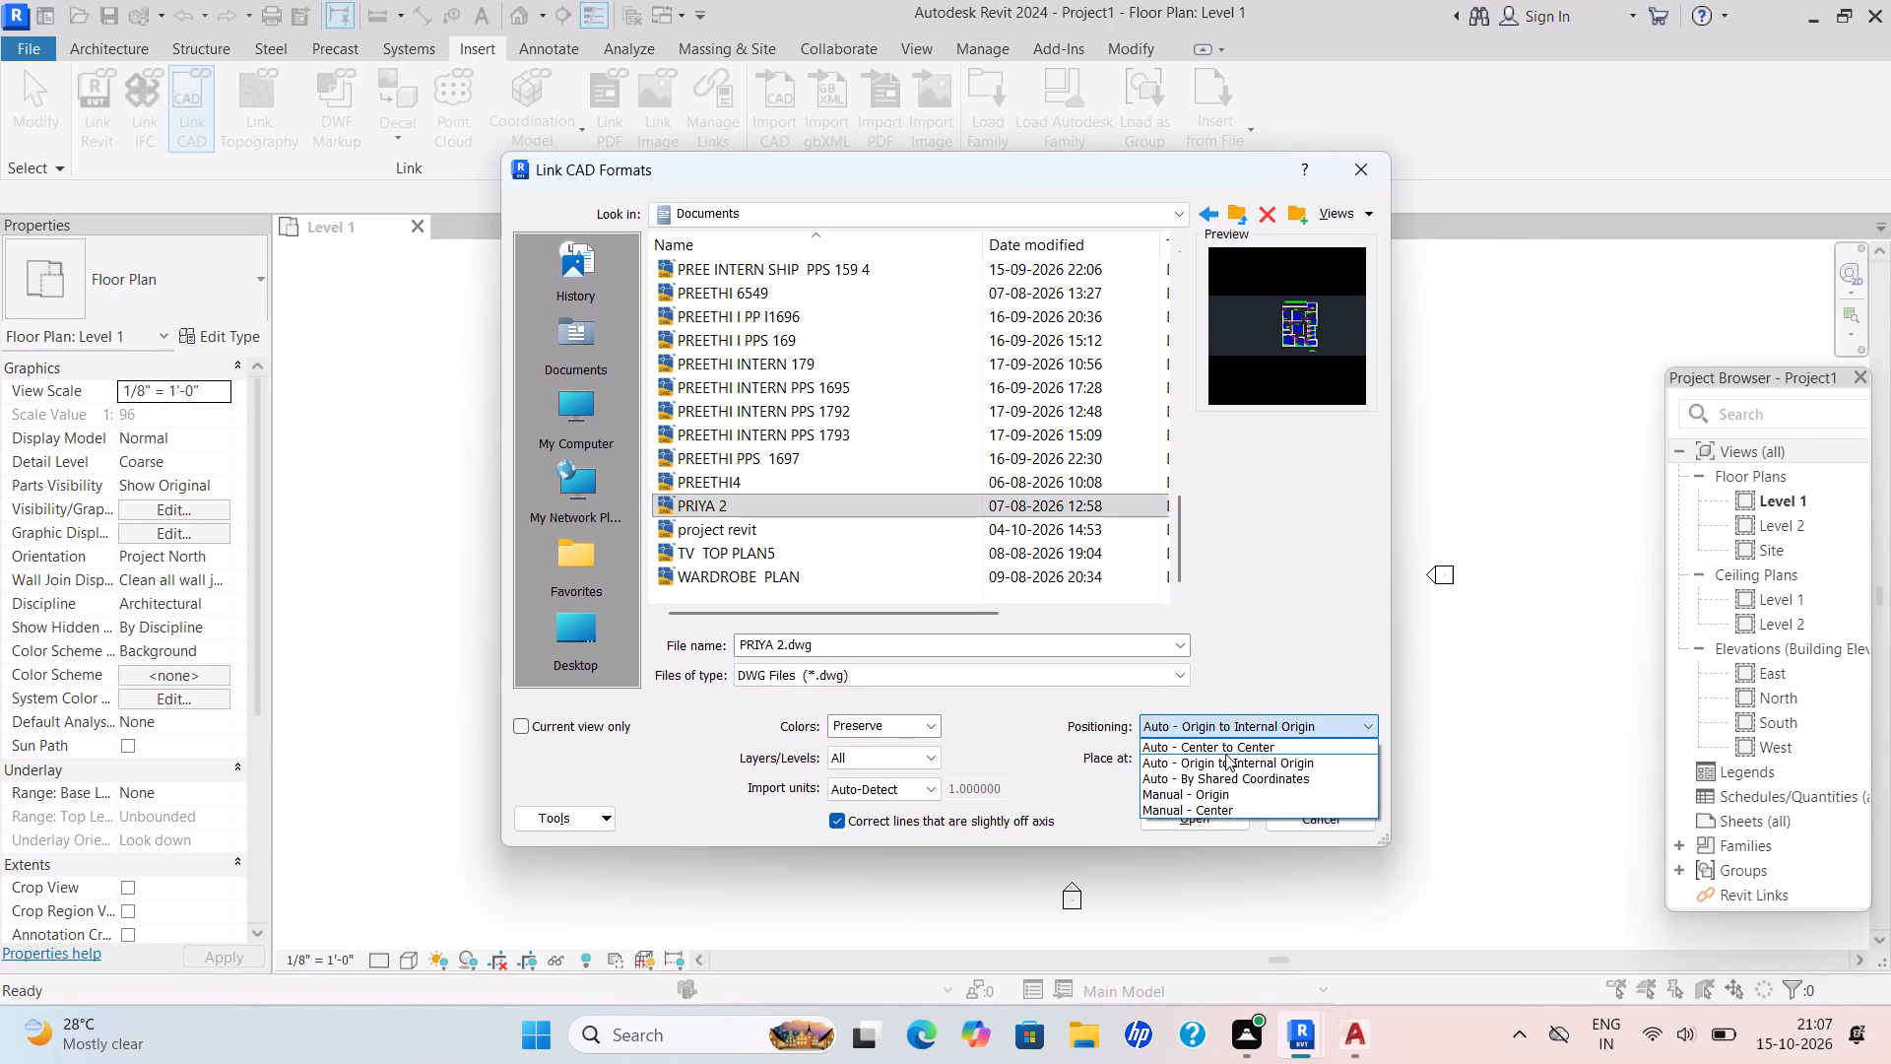
scroll(1225, 754, up, 2)
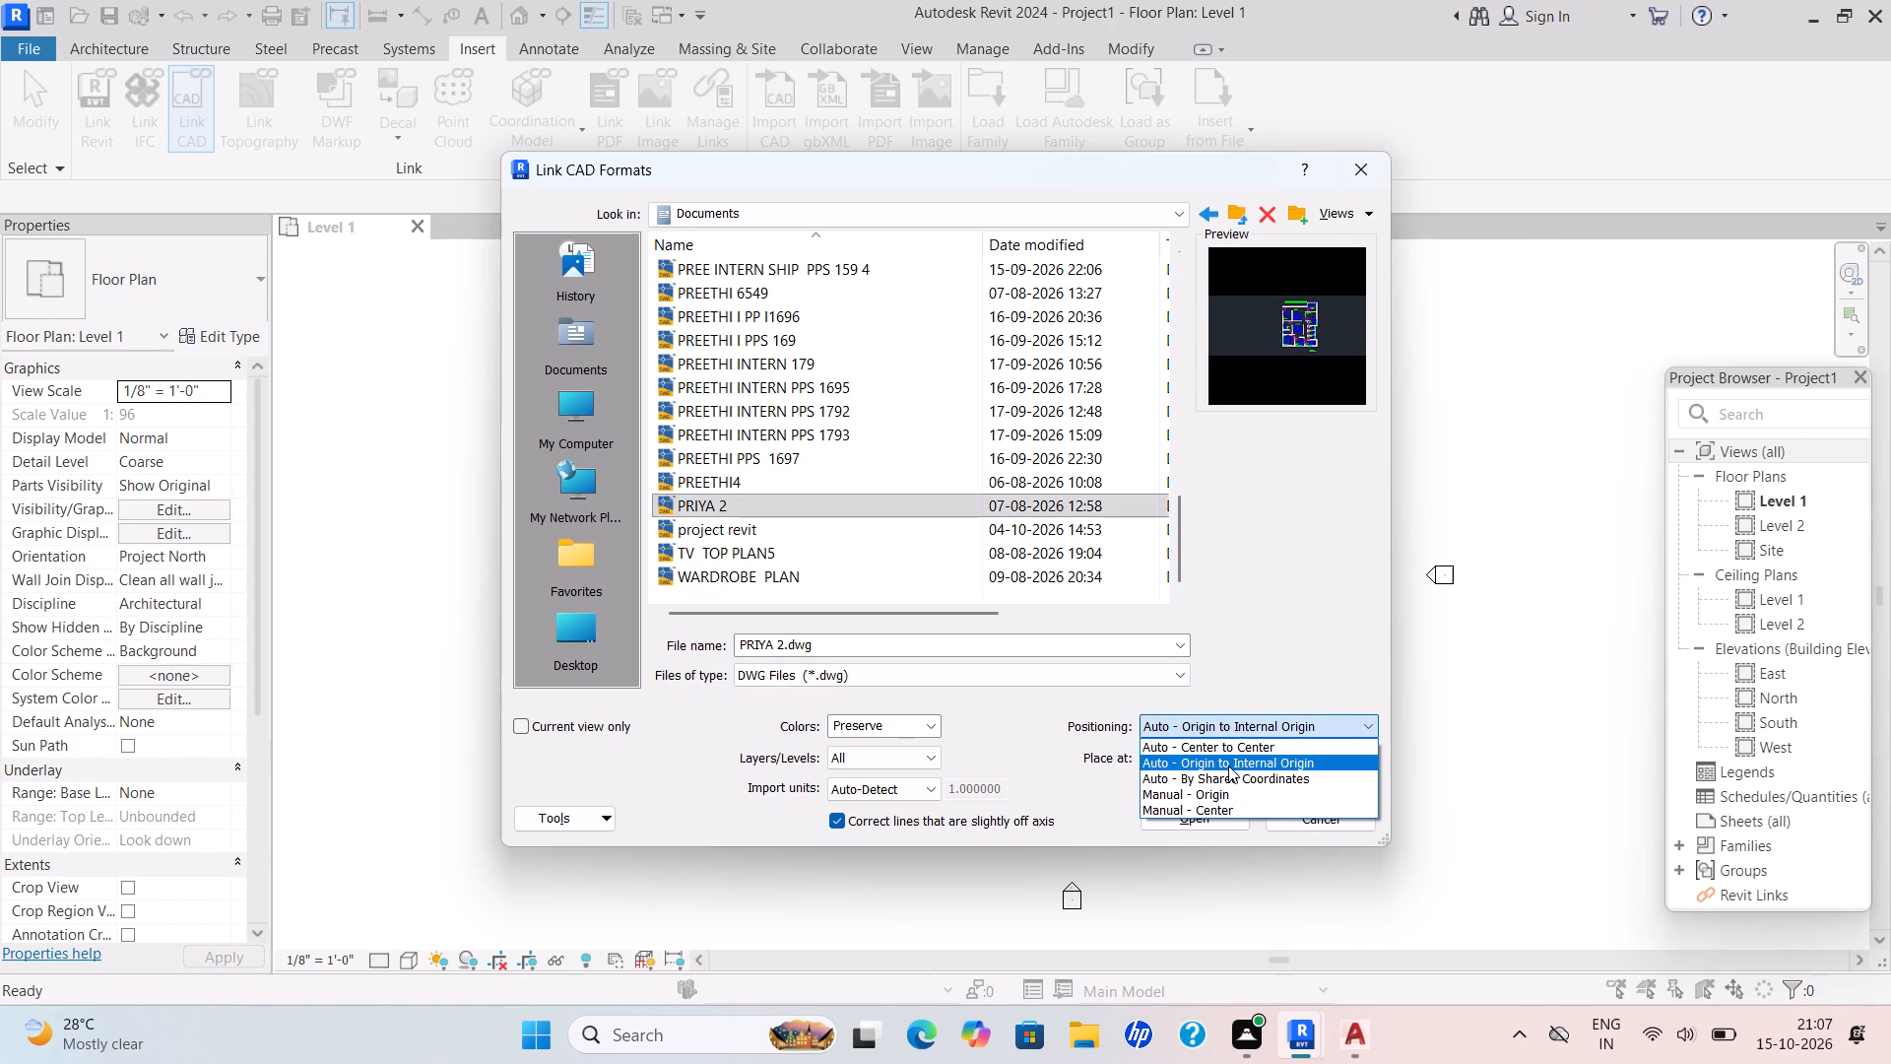
click(1226, 750)
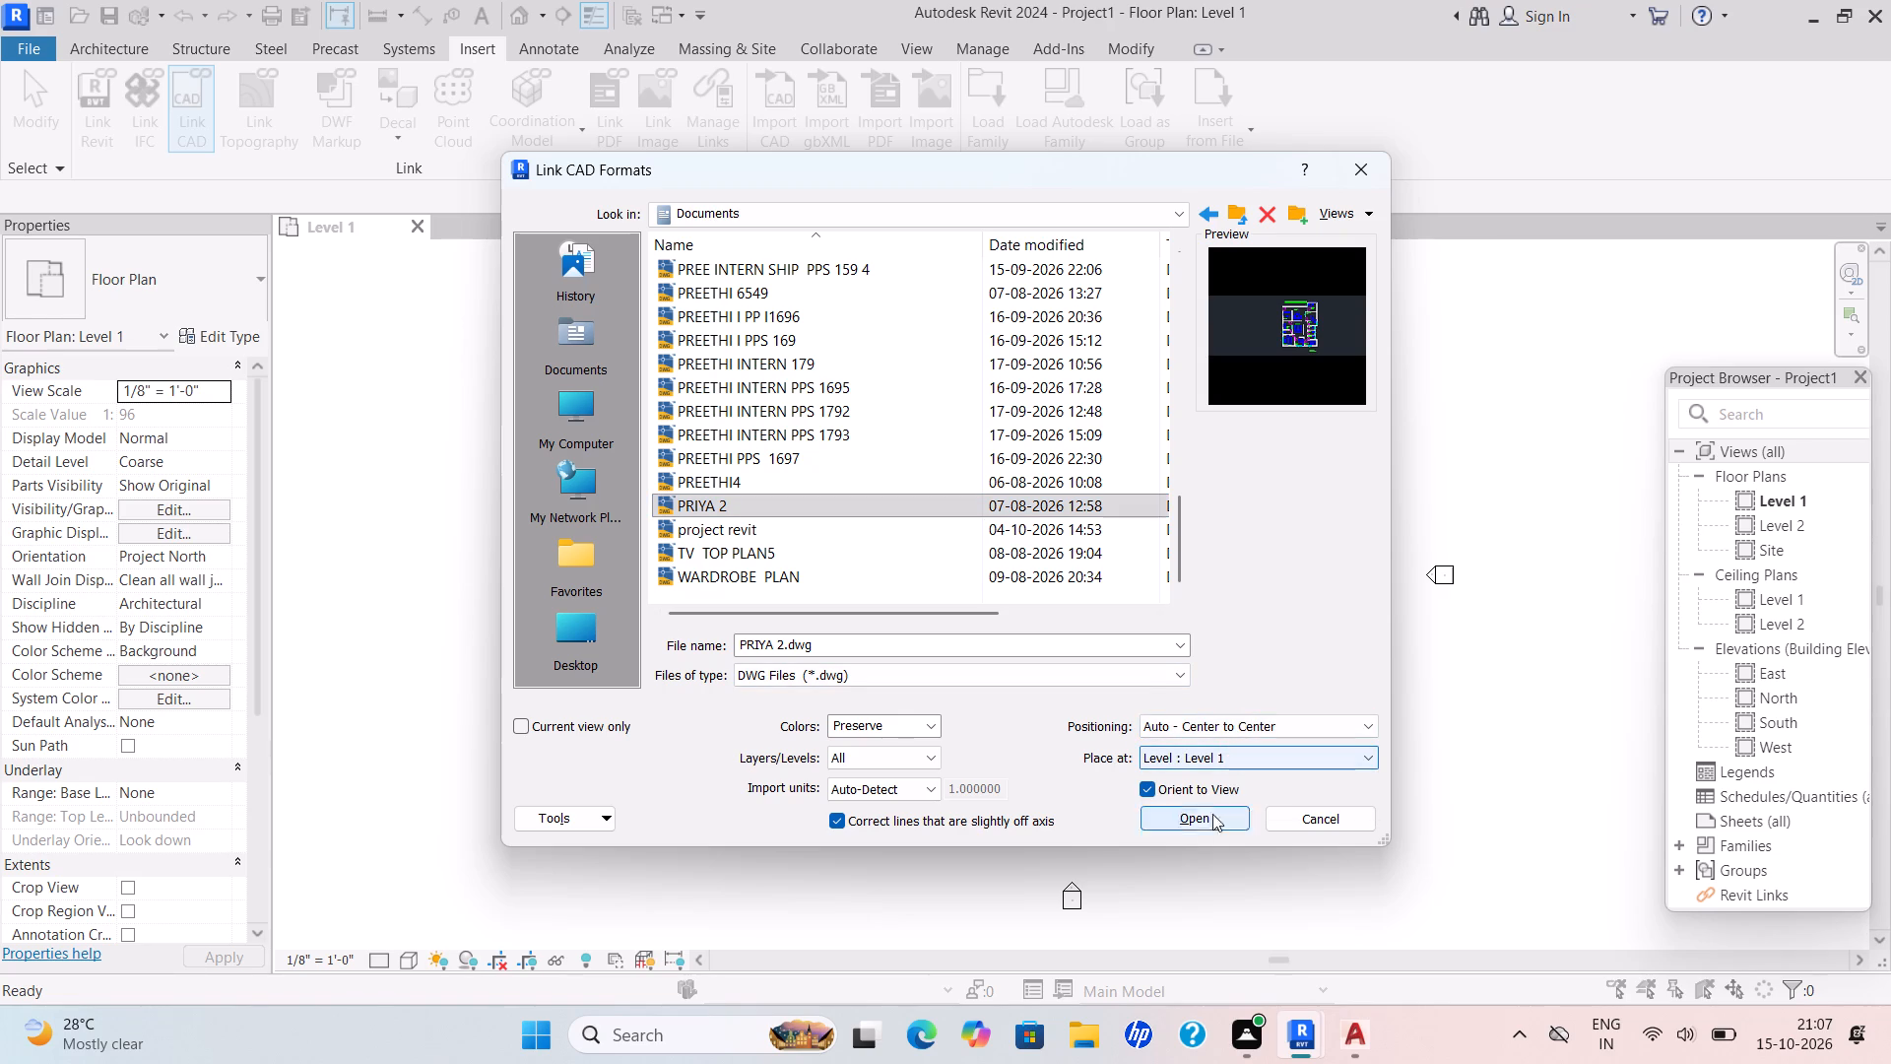
click(1207, 820)
Examine the linked office building plan in the Level 1 view.
scroll(1051, 547, up, 5)
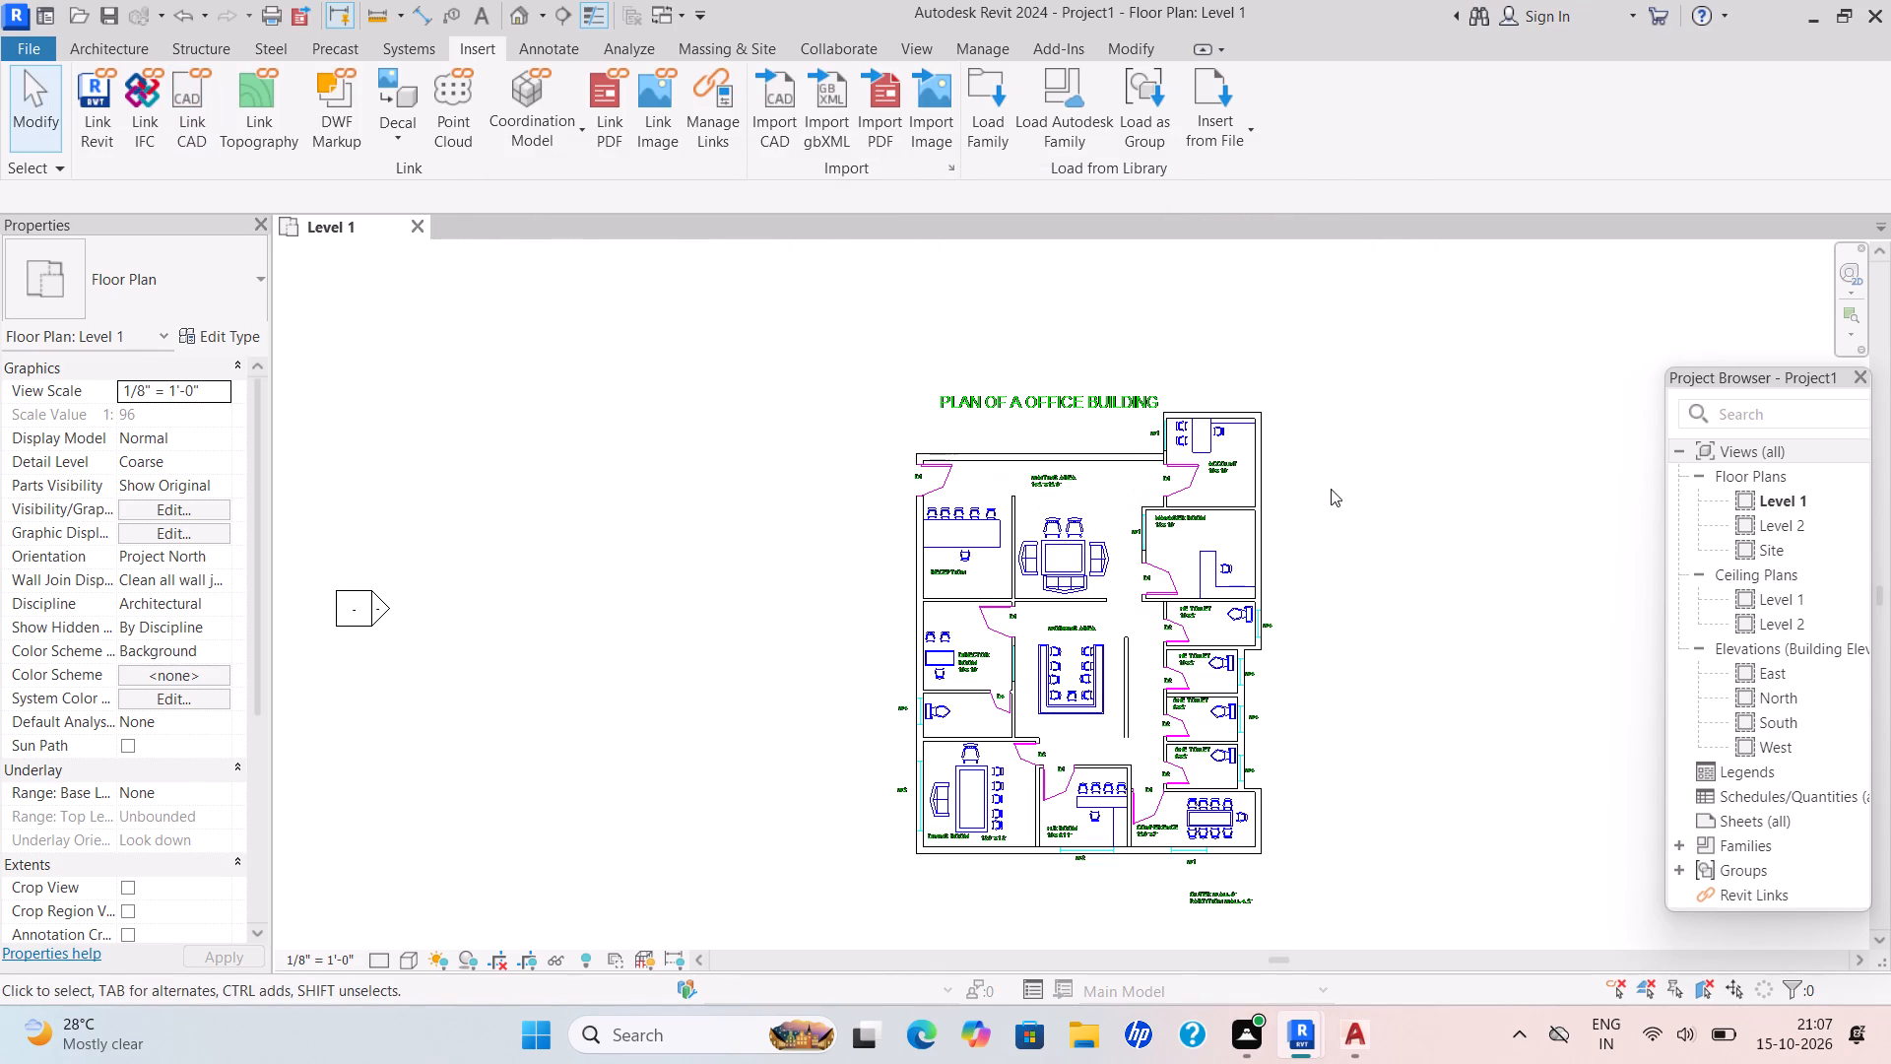
middle_drag(1338, 489, 1057, 487)
scroll(1007, 524, up, 1)
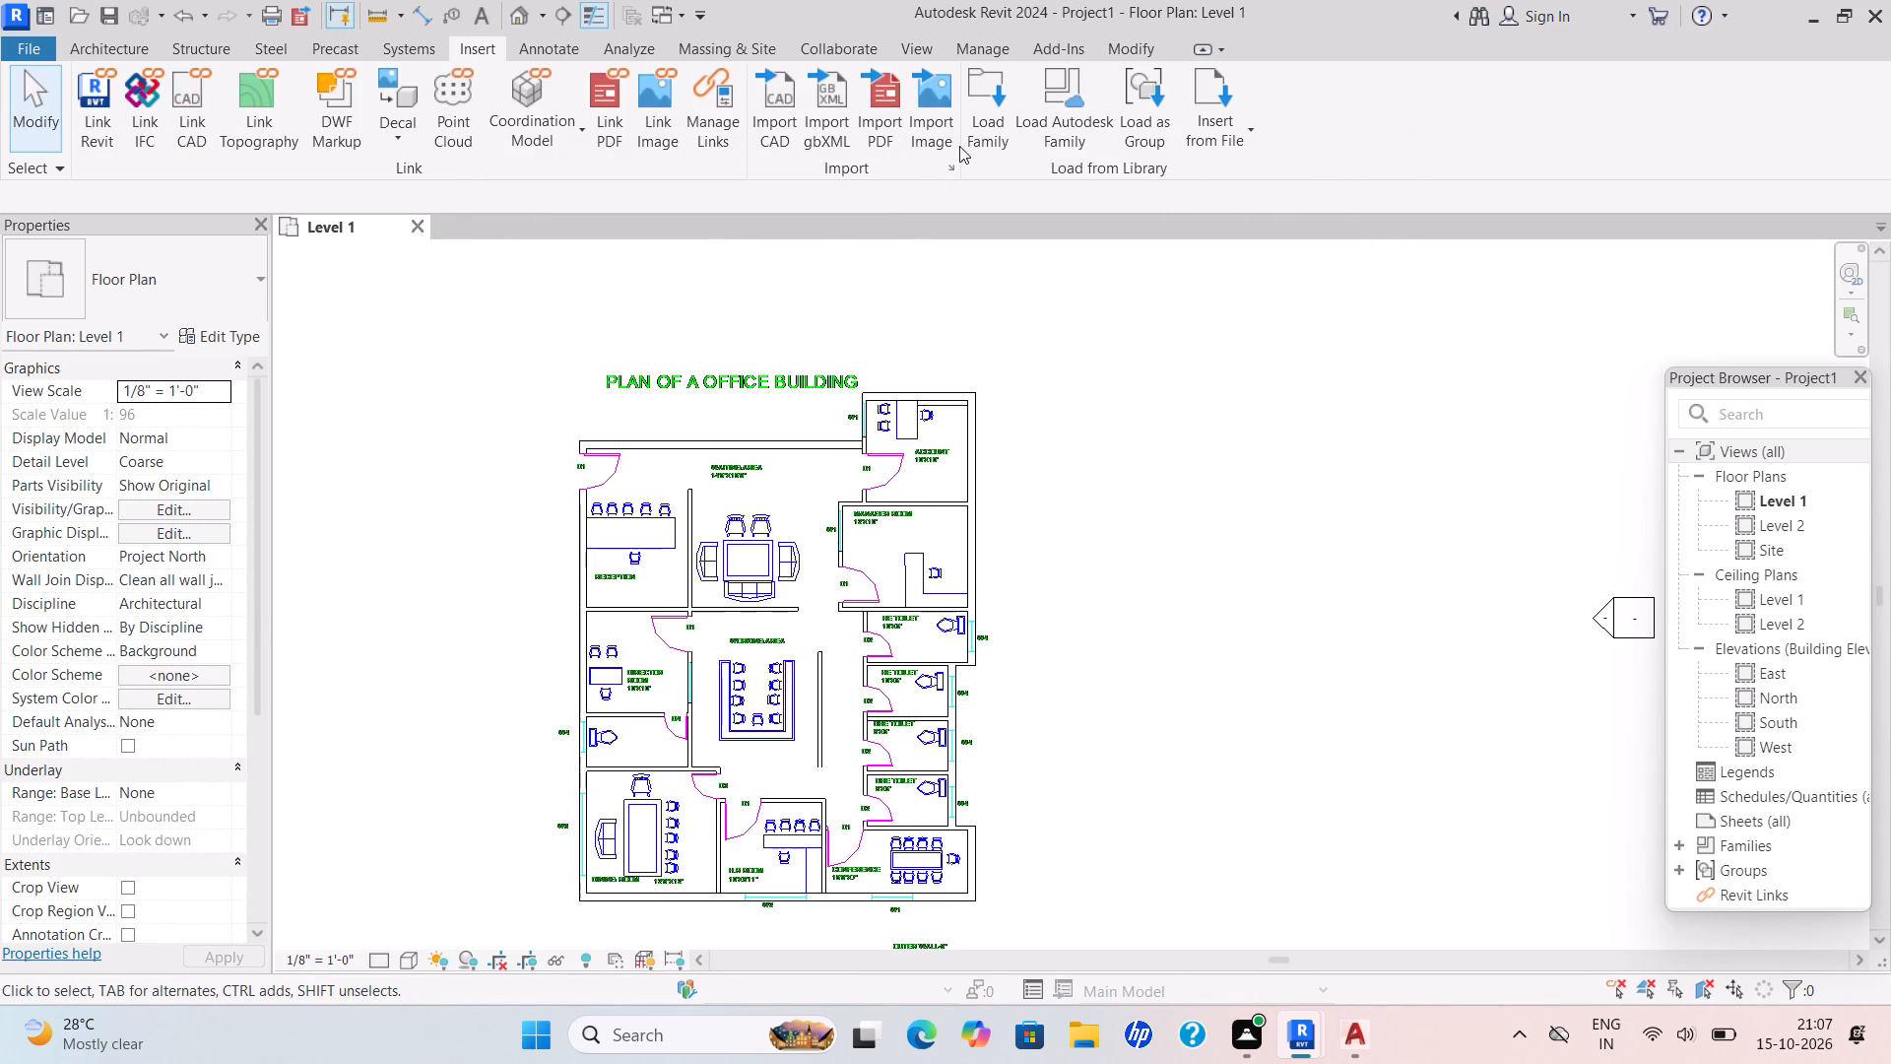
scroll(897, 349, up, 2)
scroll(851, 385, down, 2)
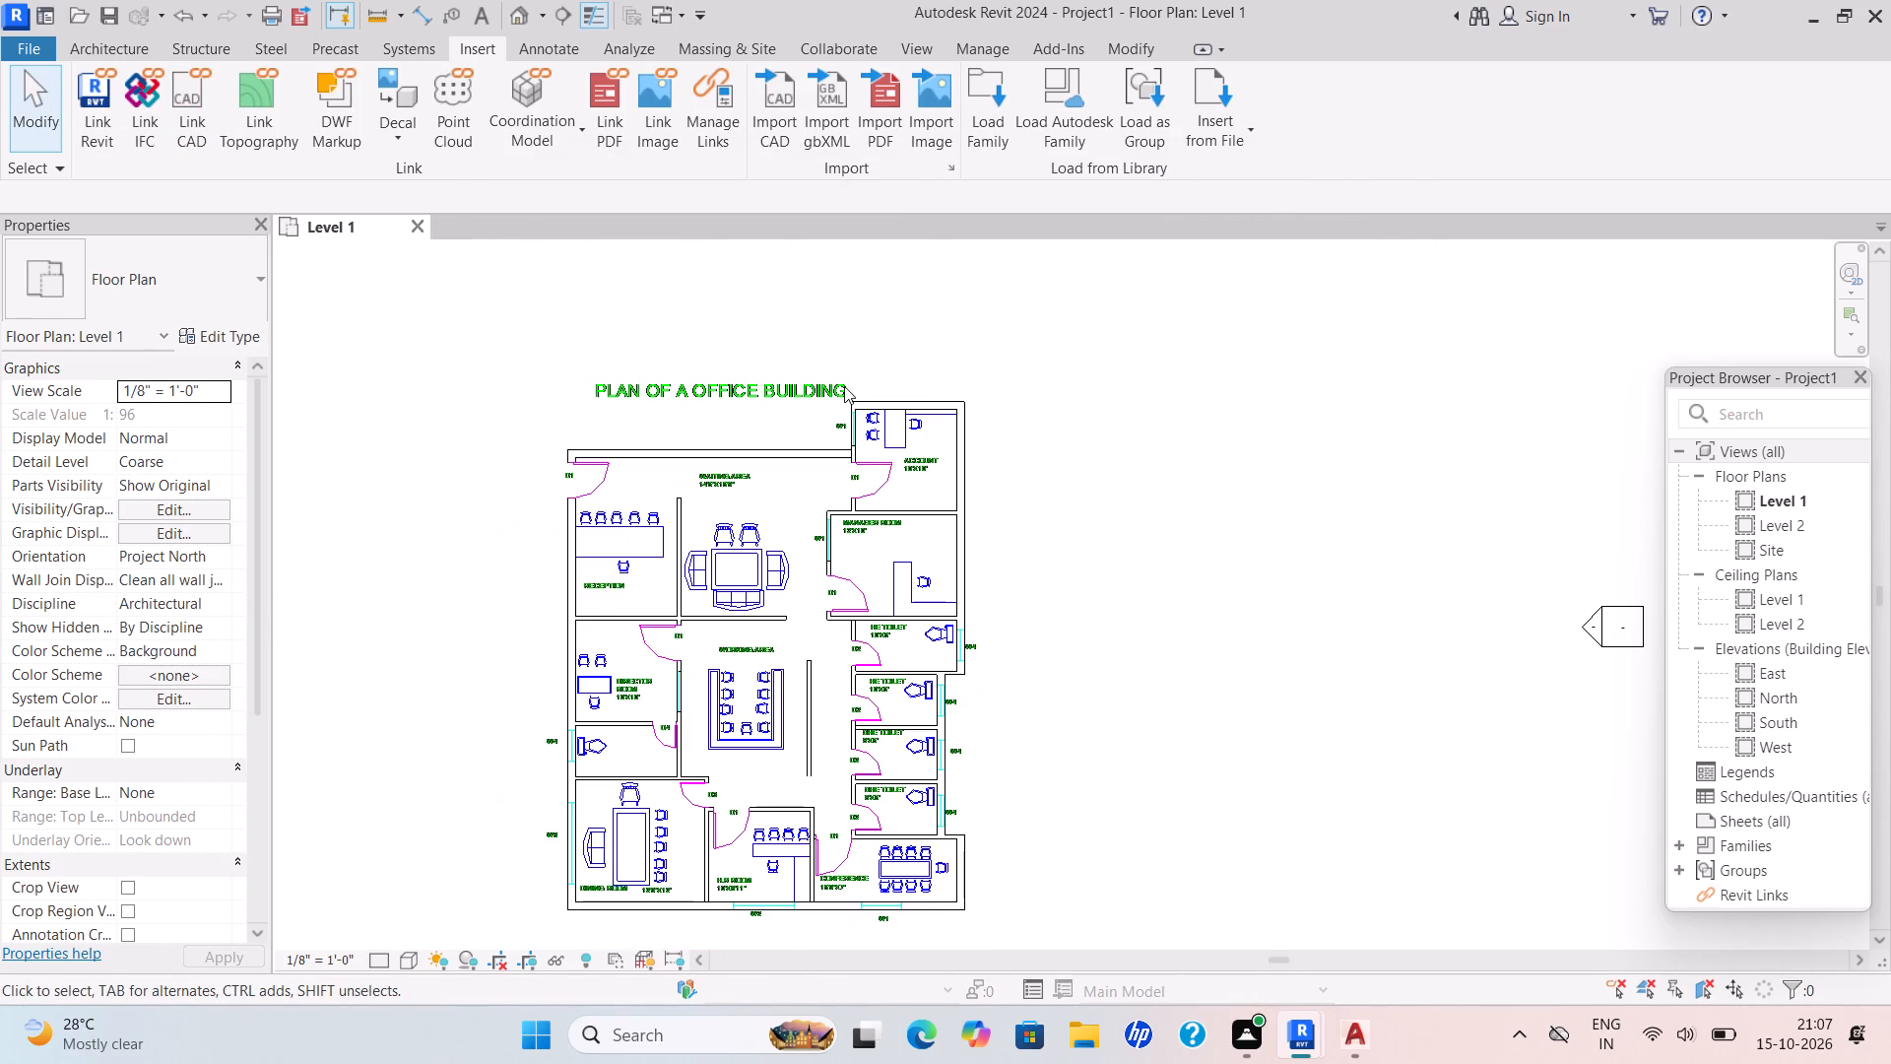
scroll(792, 410, down, 5)
scroll(784, 436, up, 3)
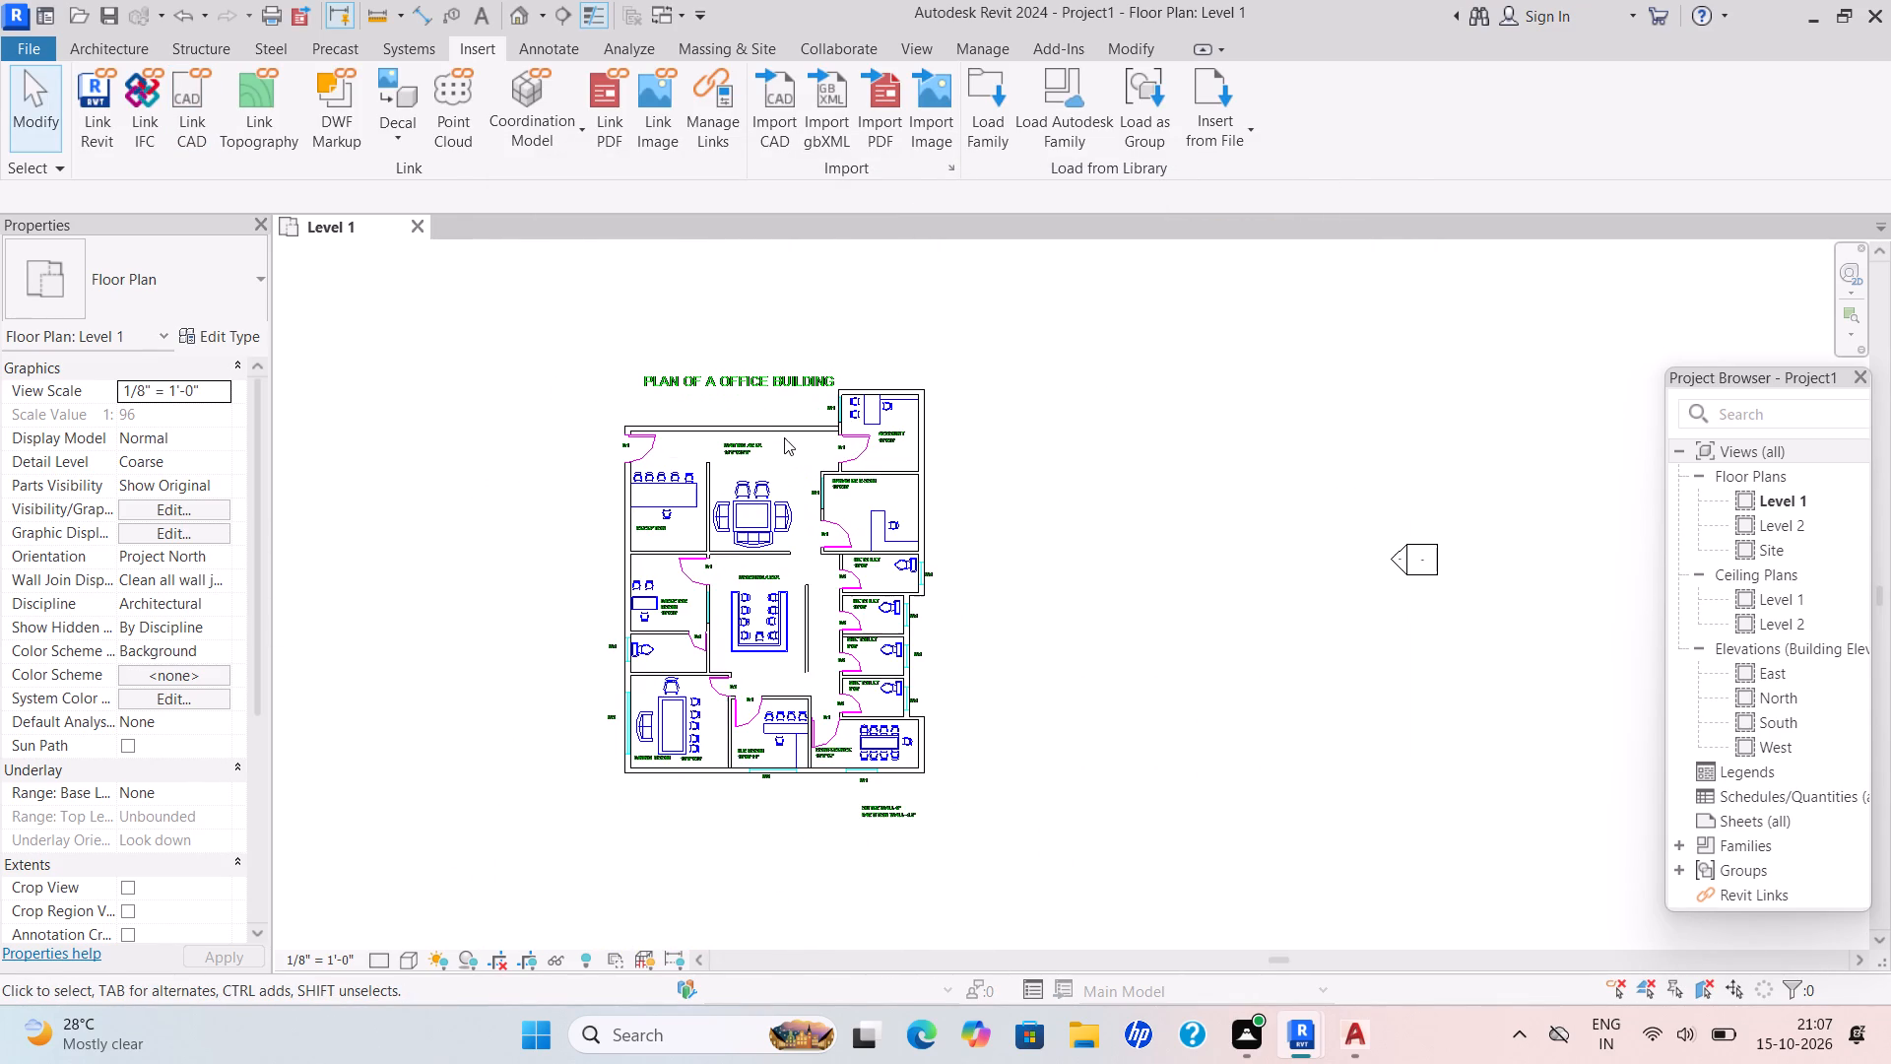
Start an architectural wall and duplicate the Generic - 8" basic wall type as WALL 9".
click(124, 44)
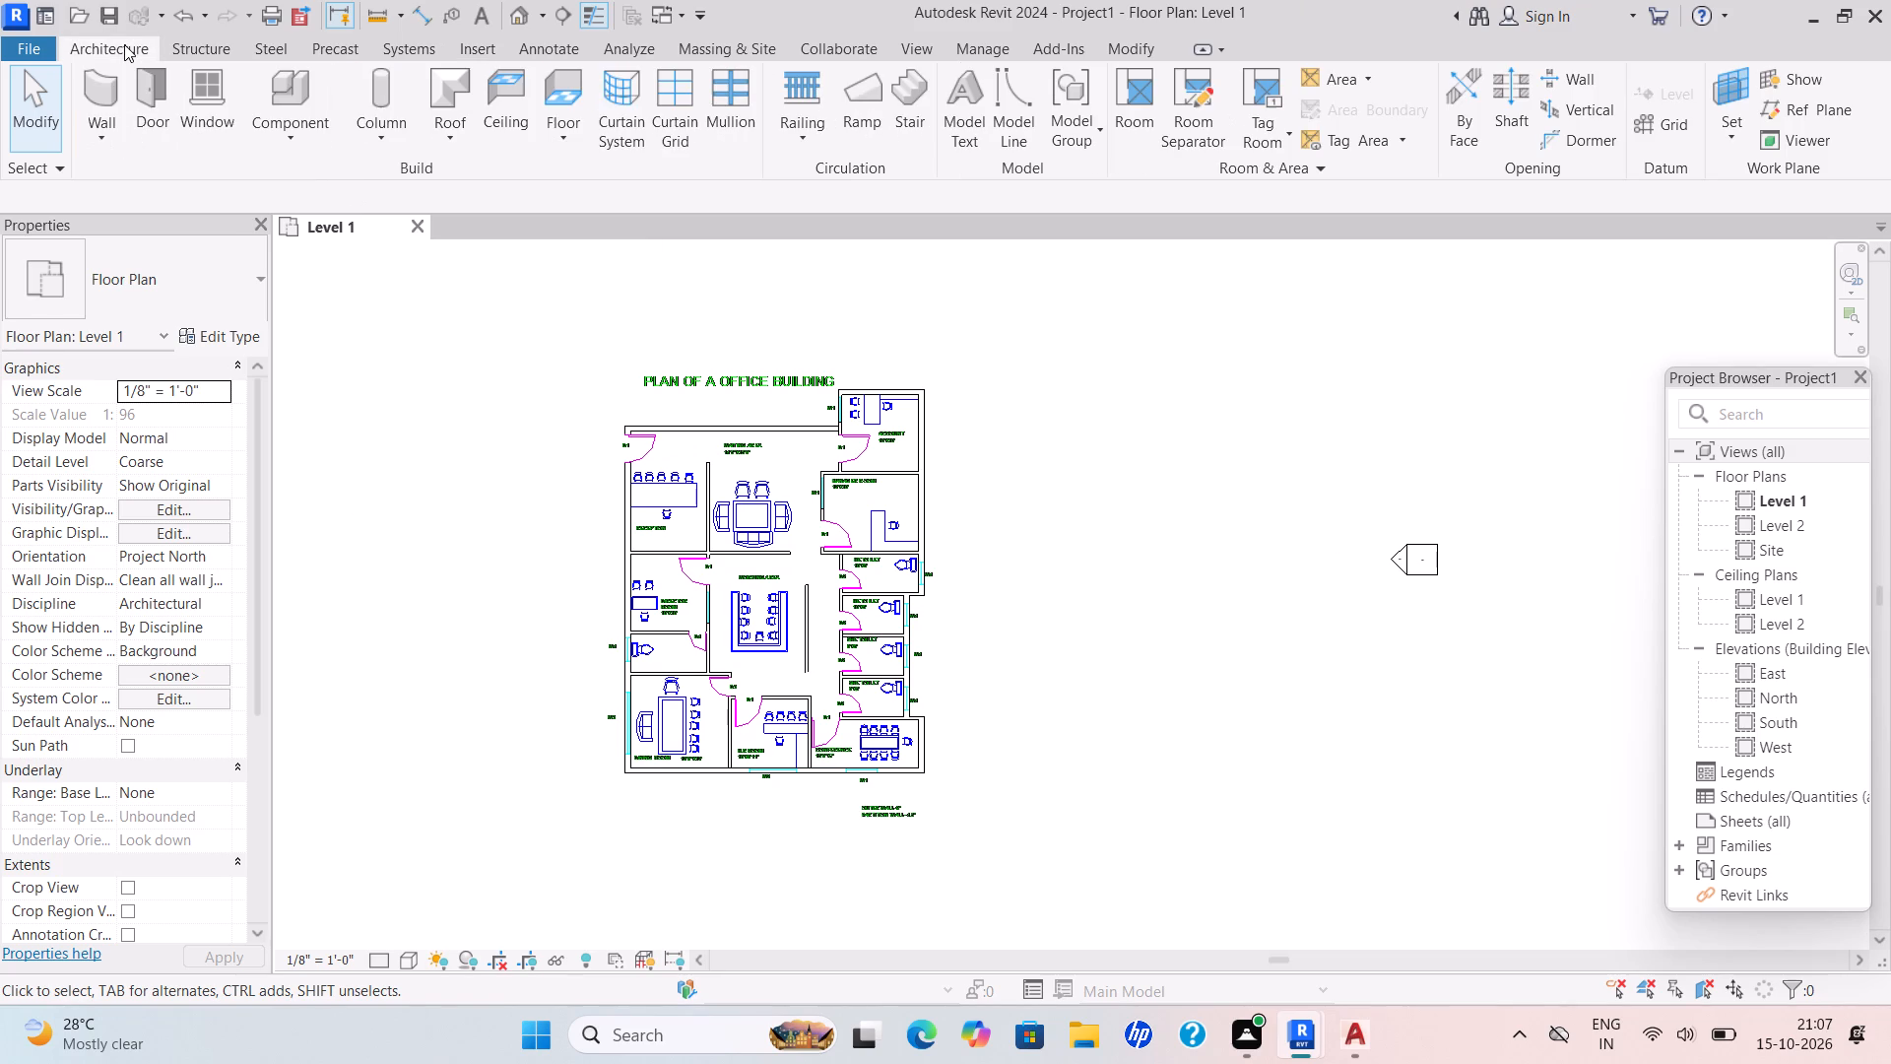
scroll(754, 442, up, 5)
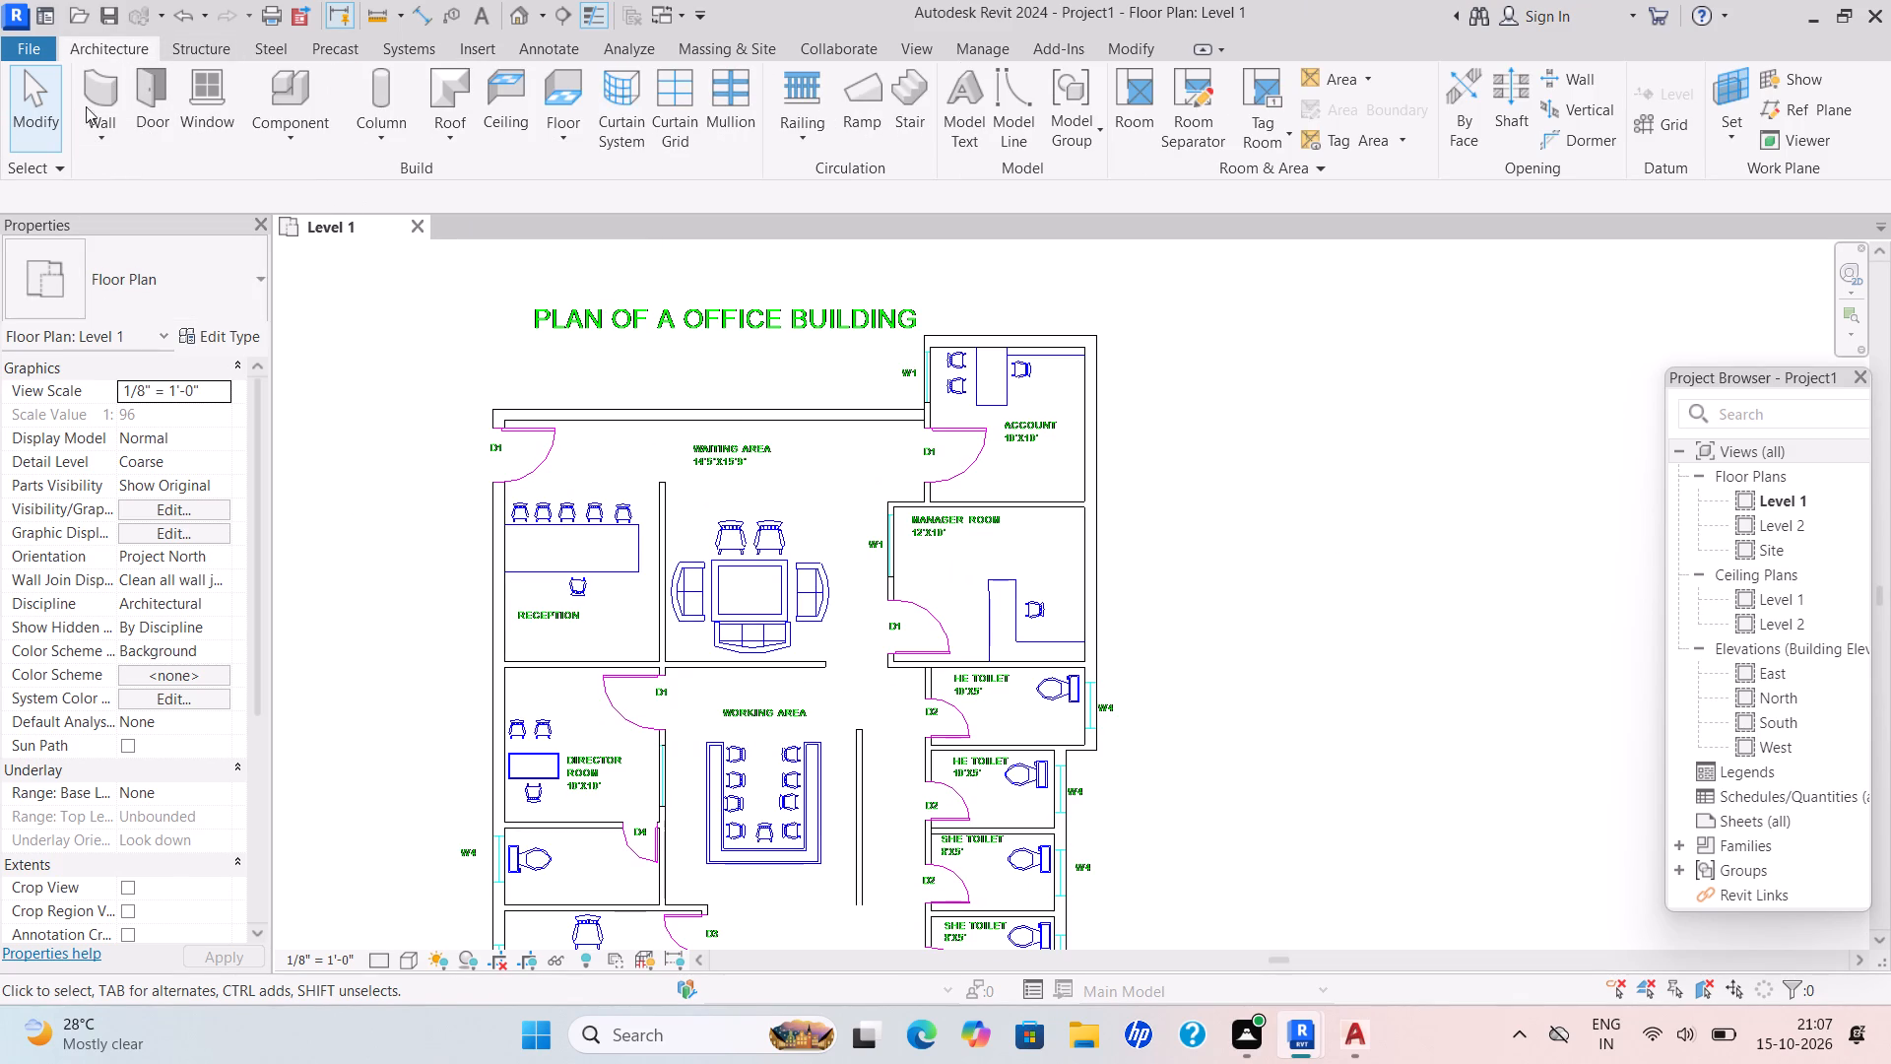
click(98, 130)
click(158, 174)
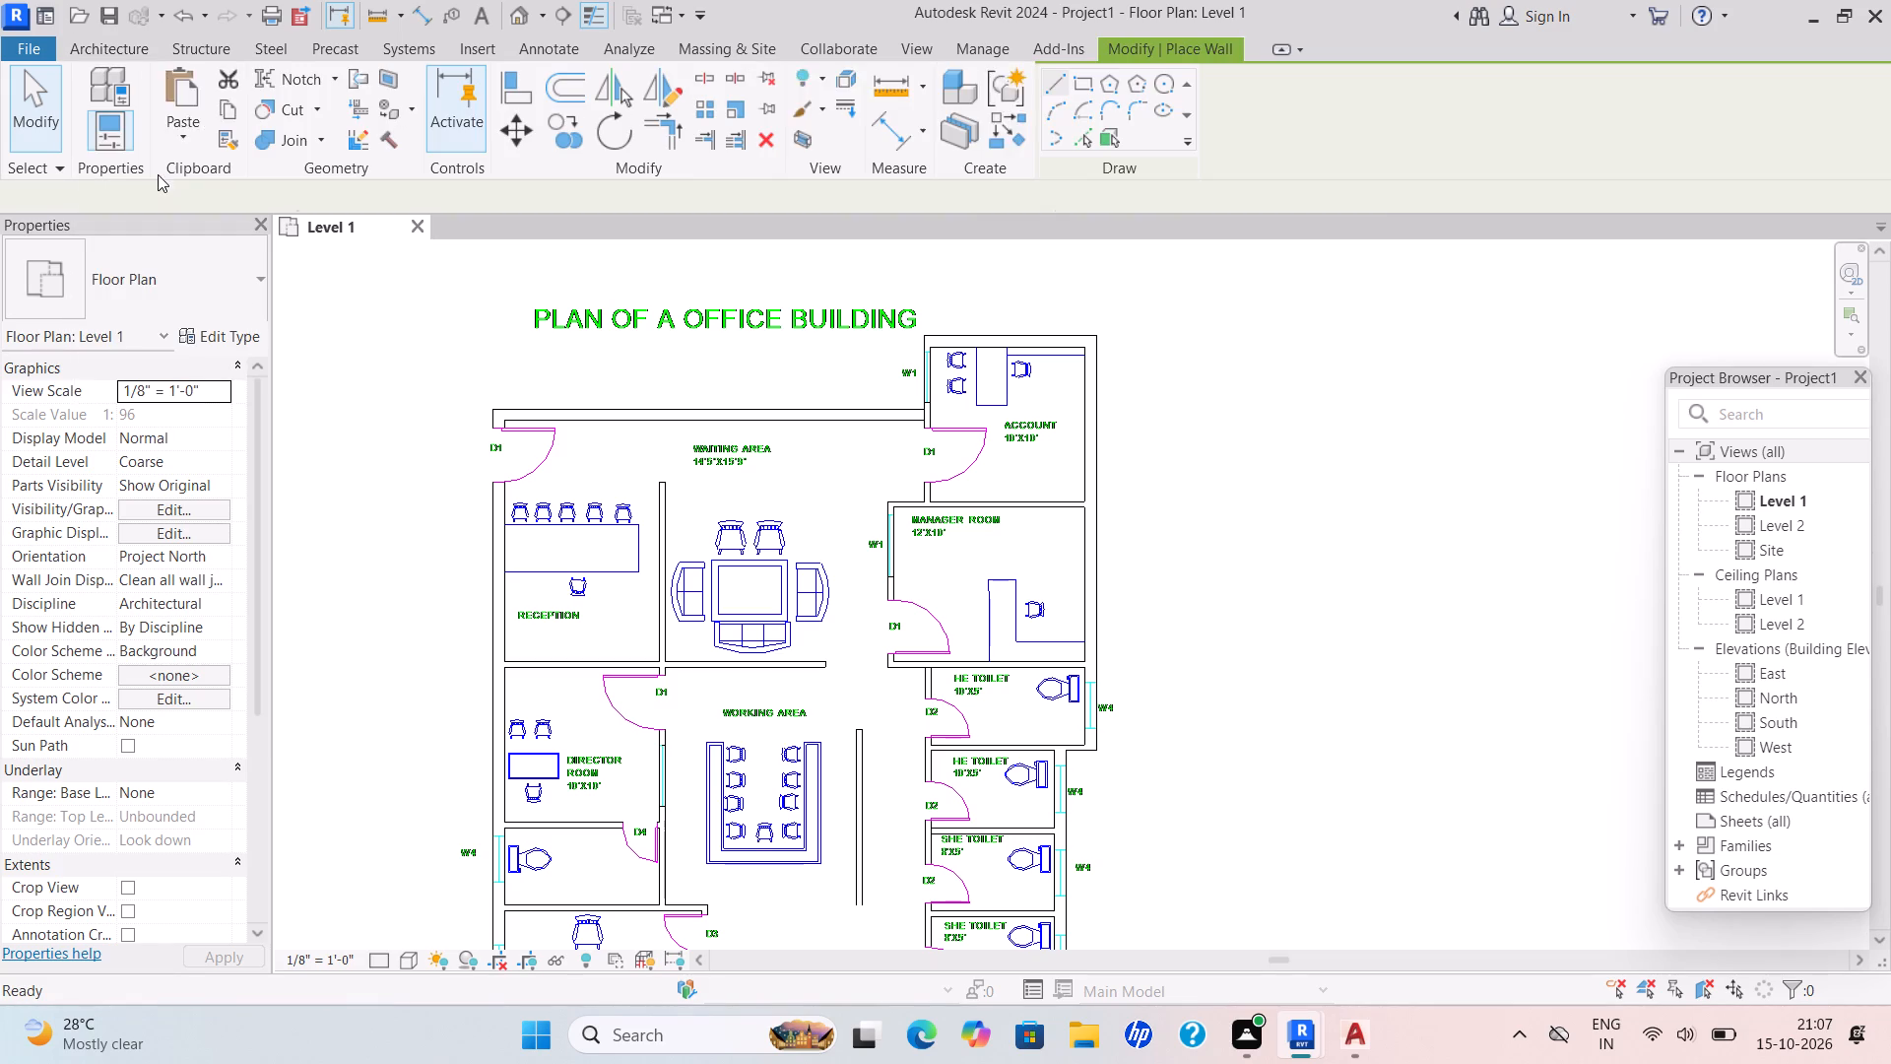
click(214, 337)
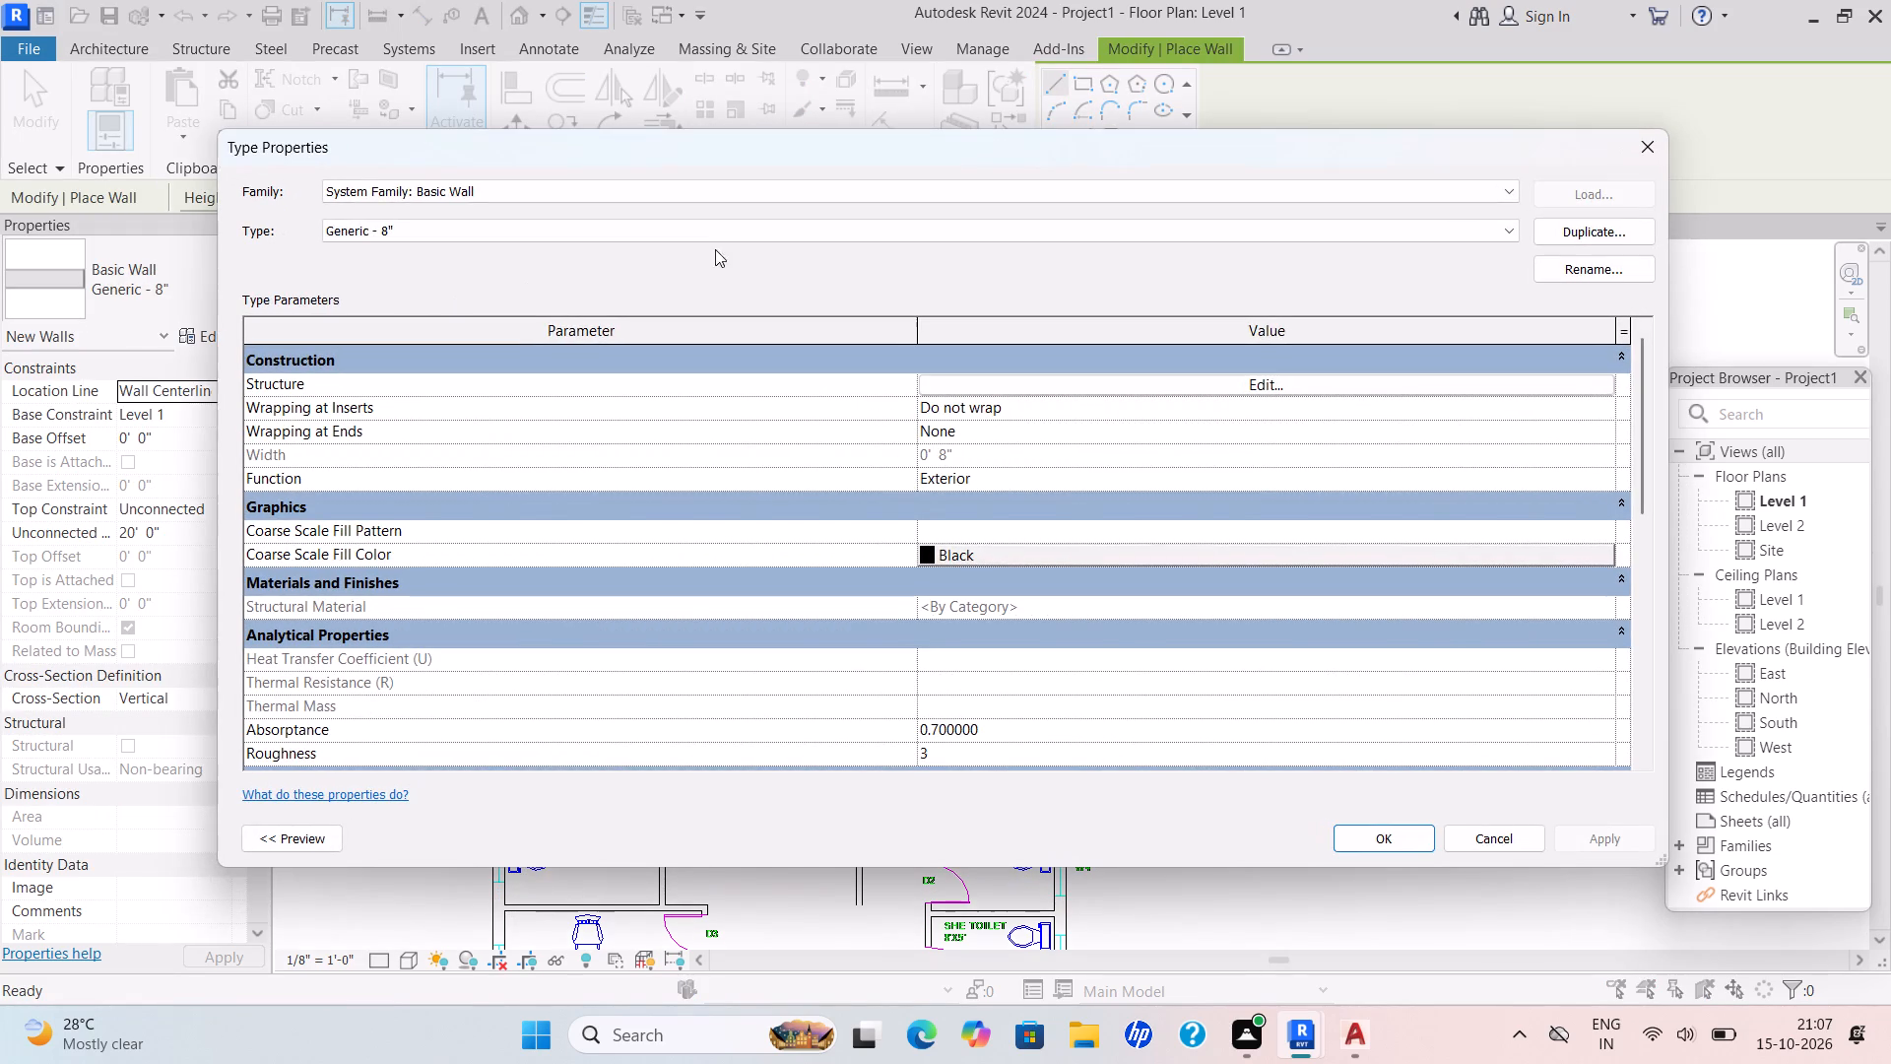
click(1604, 229)
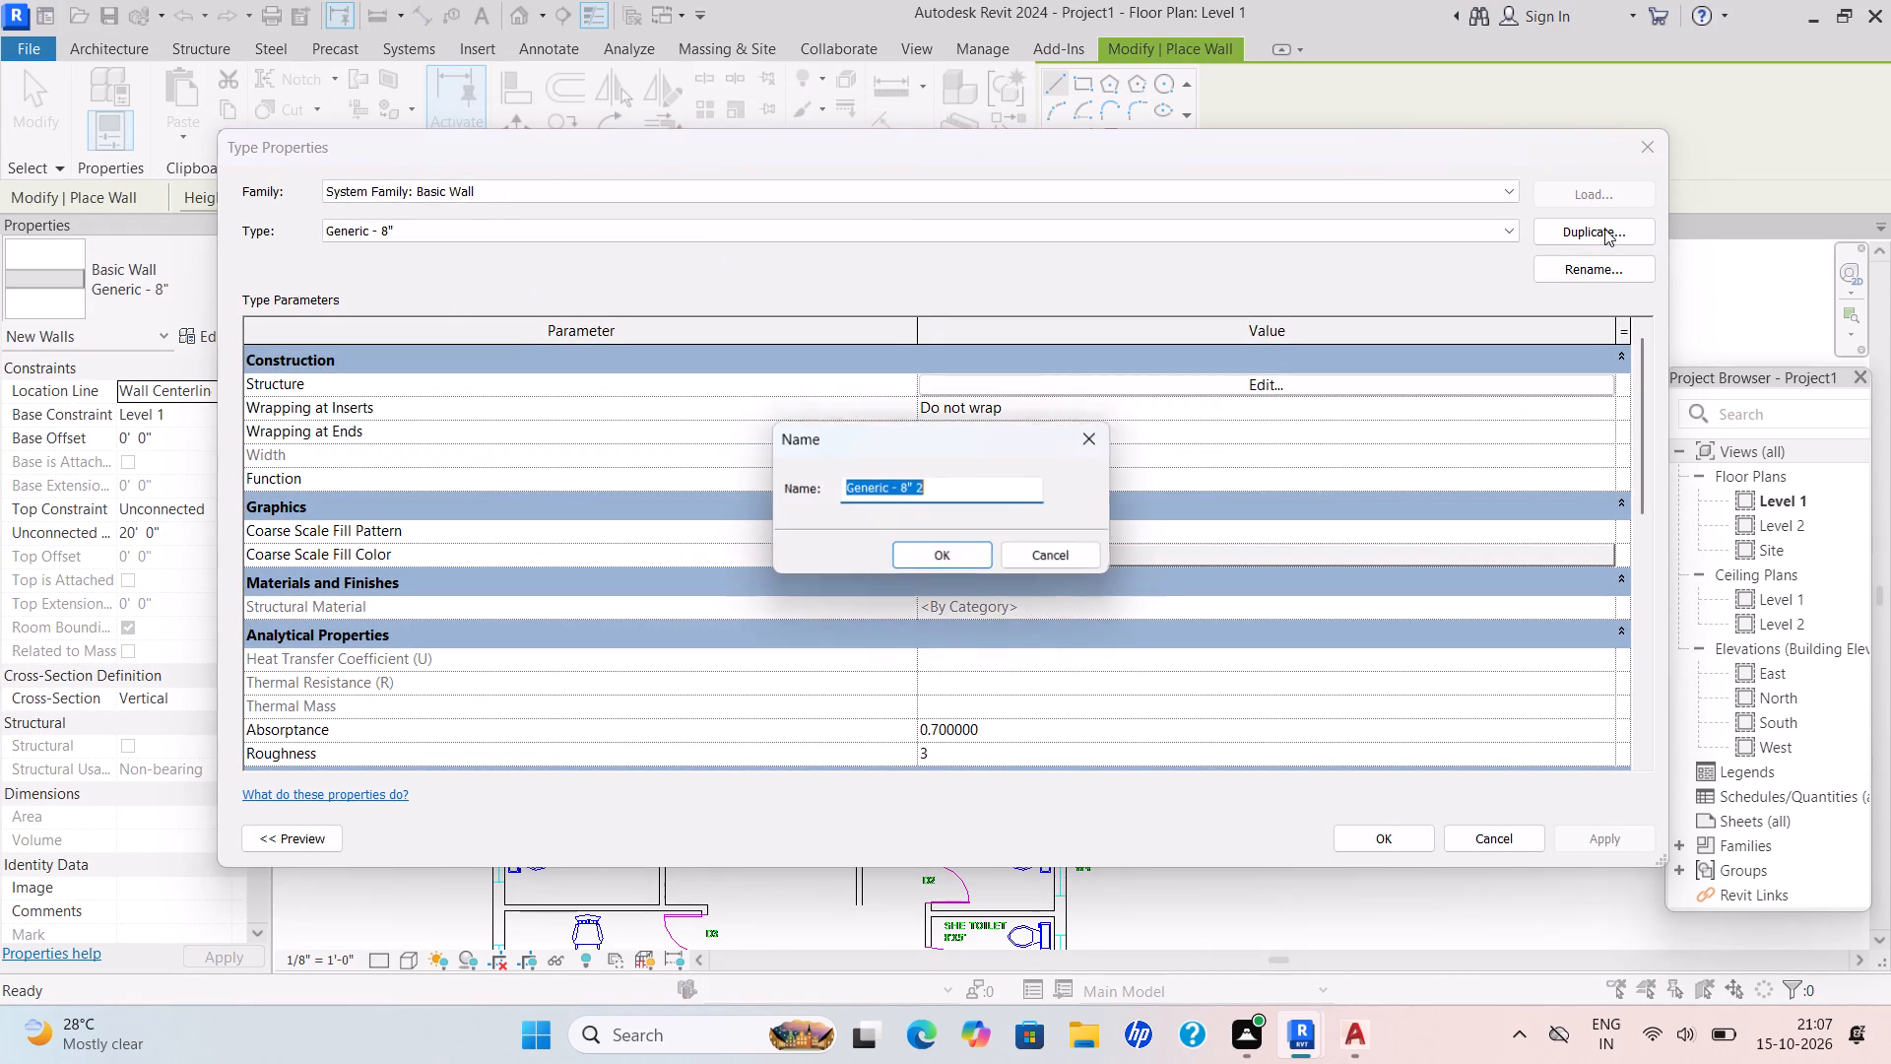
key(BackSpace)
text(WALL)
key(space)
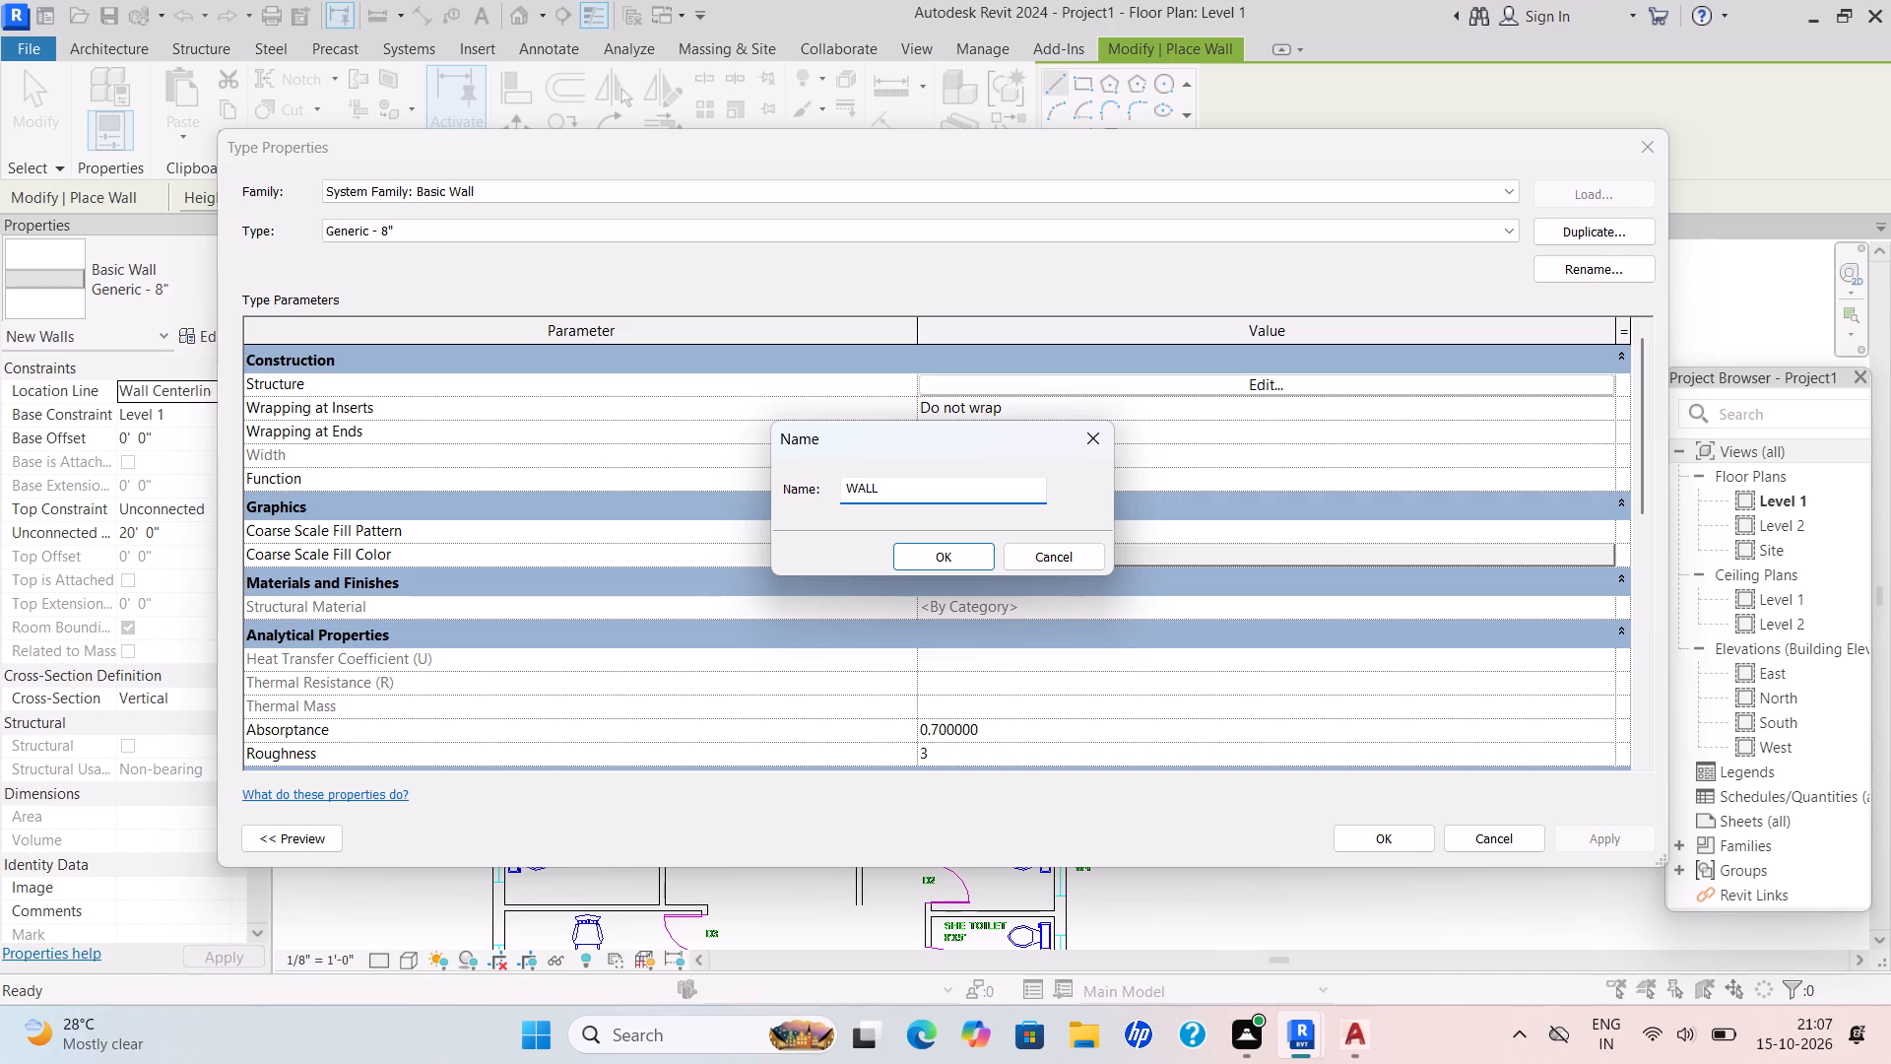
key(9)
key(shift+quotedbl)
key(Return)
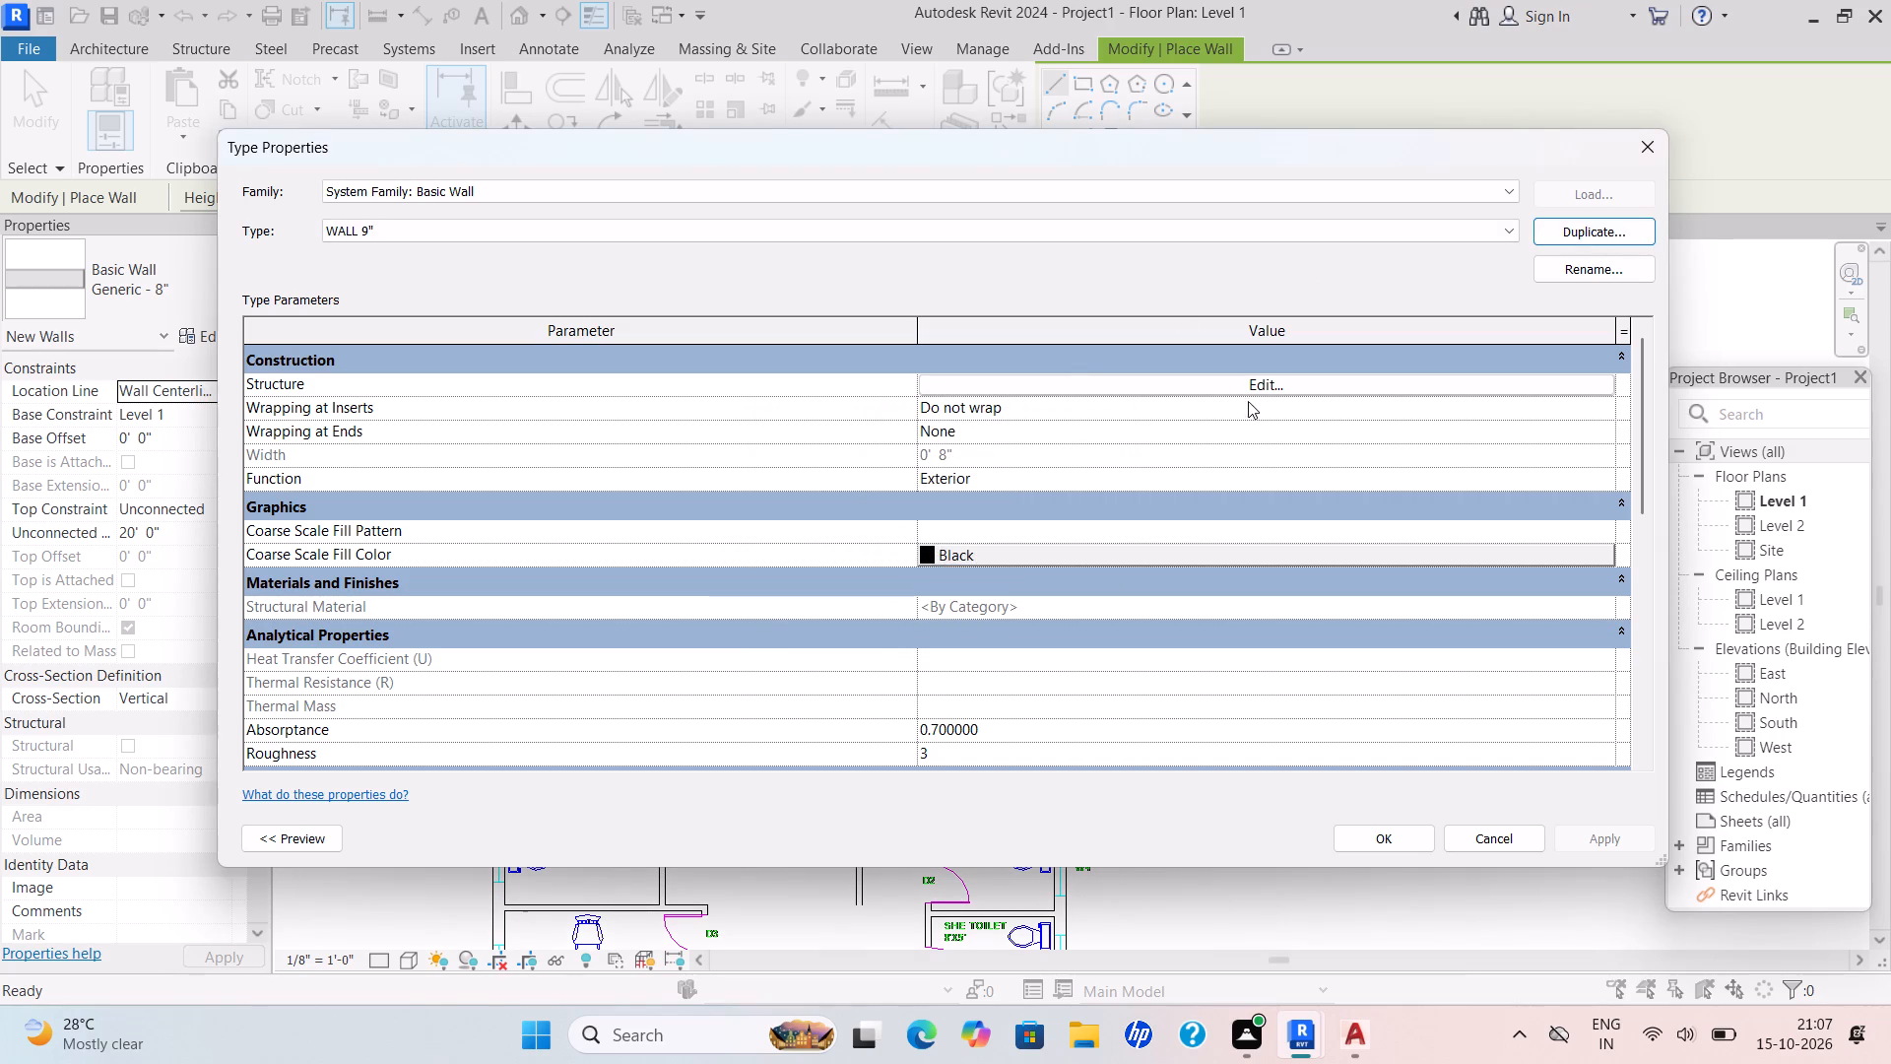
Set the structure layer thickness of the WALL 9" type to 9" and apply the type change.
click(1253, 388)
drag(885, 374, 795, 398)
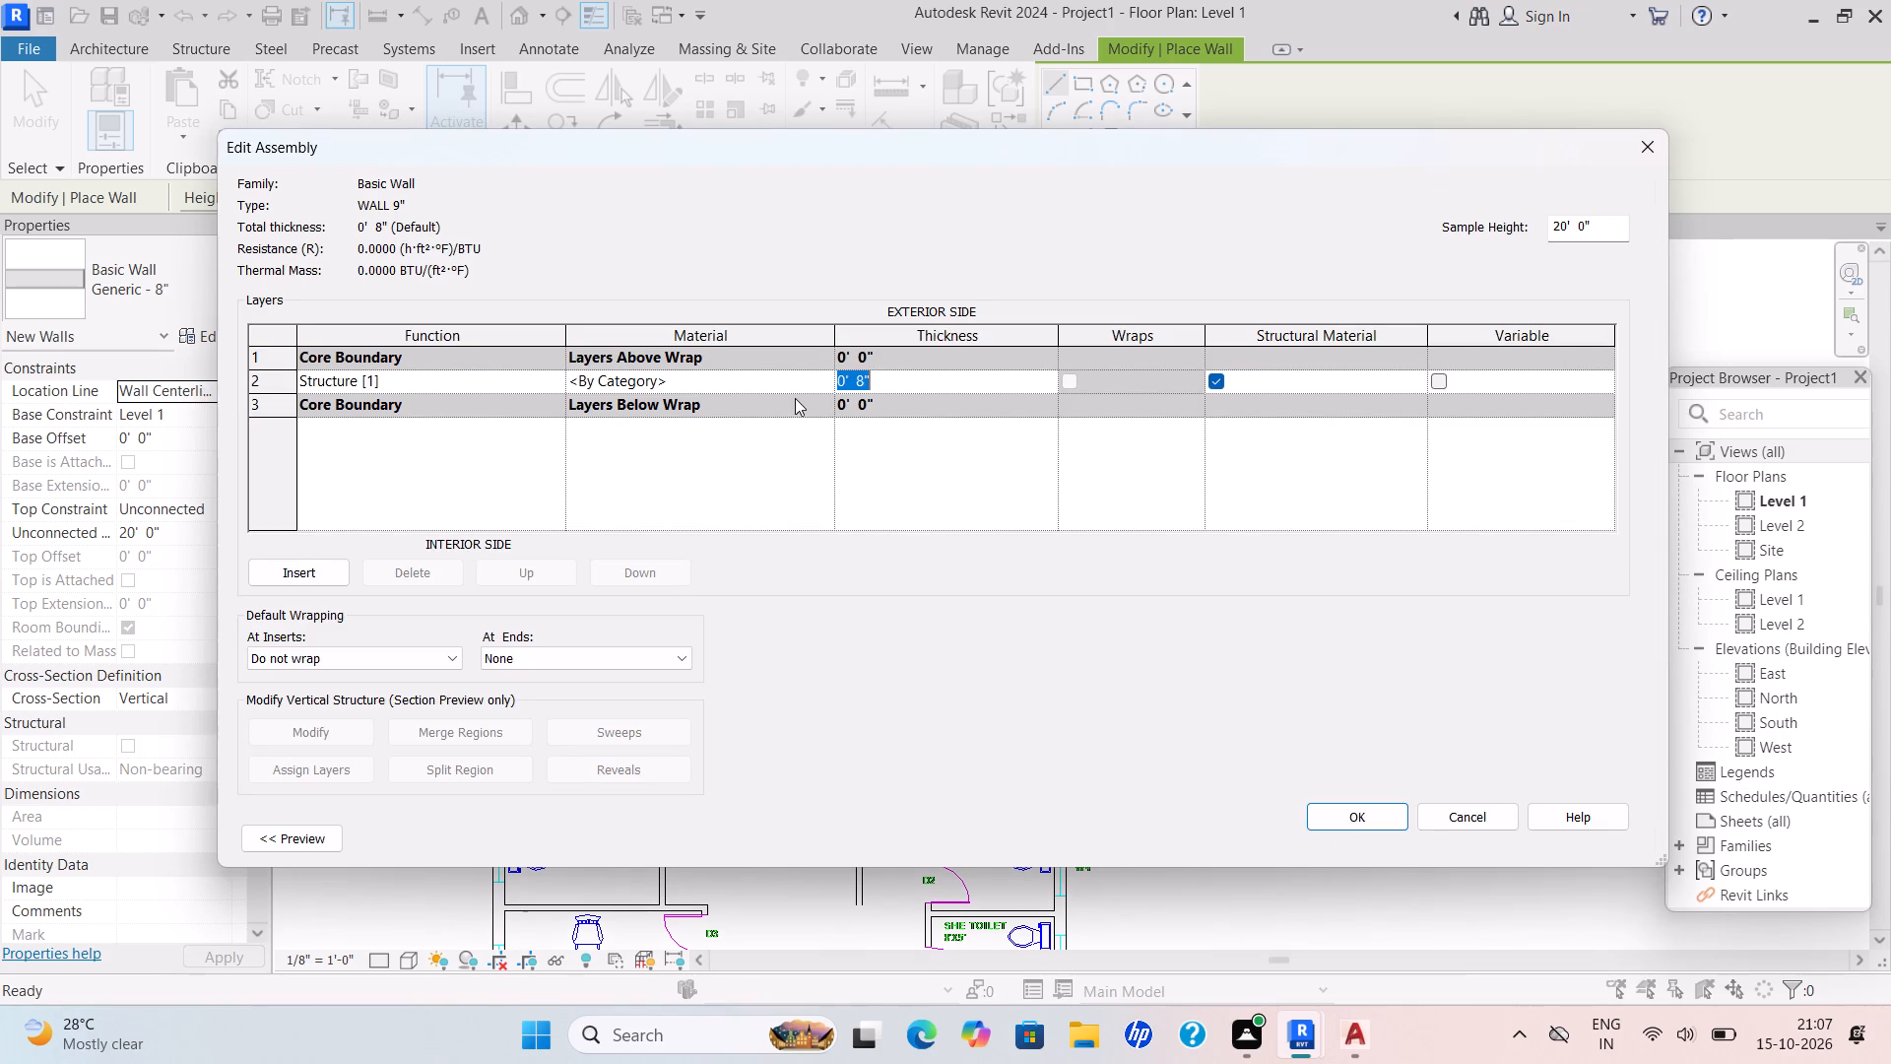
key(BackSpace)
text(9")
key(Return)
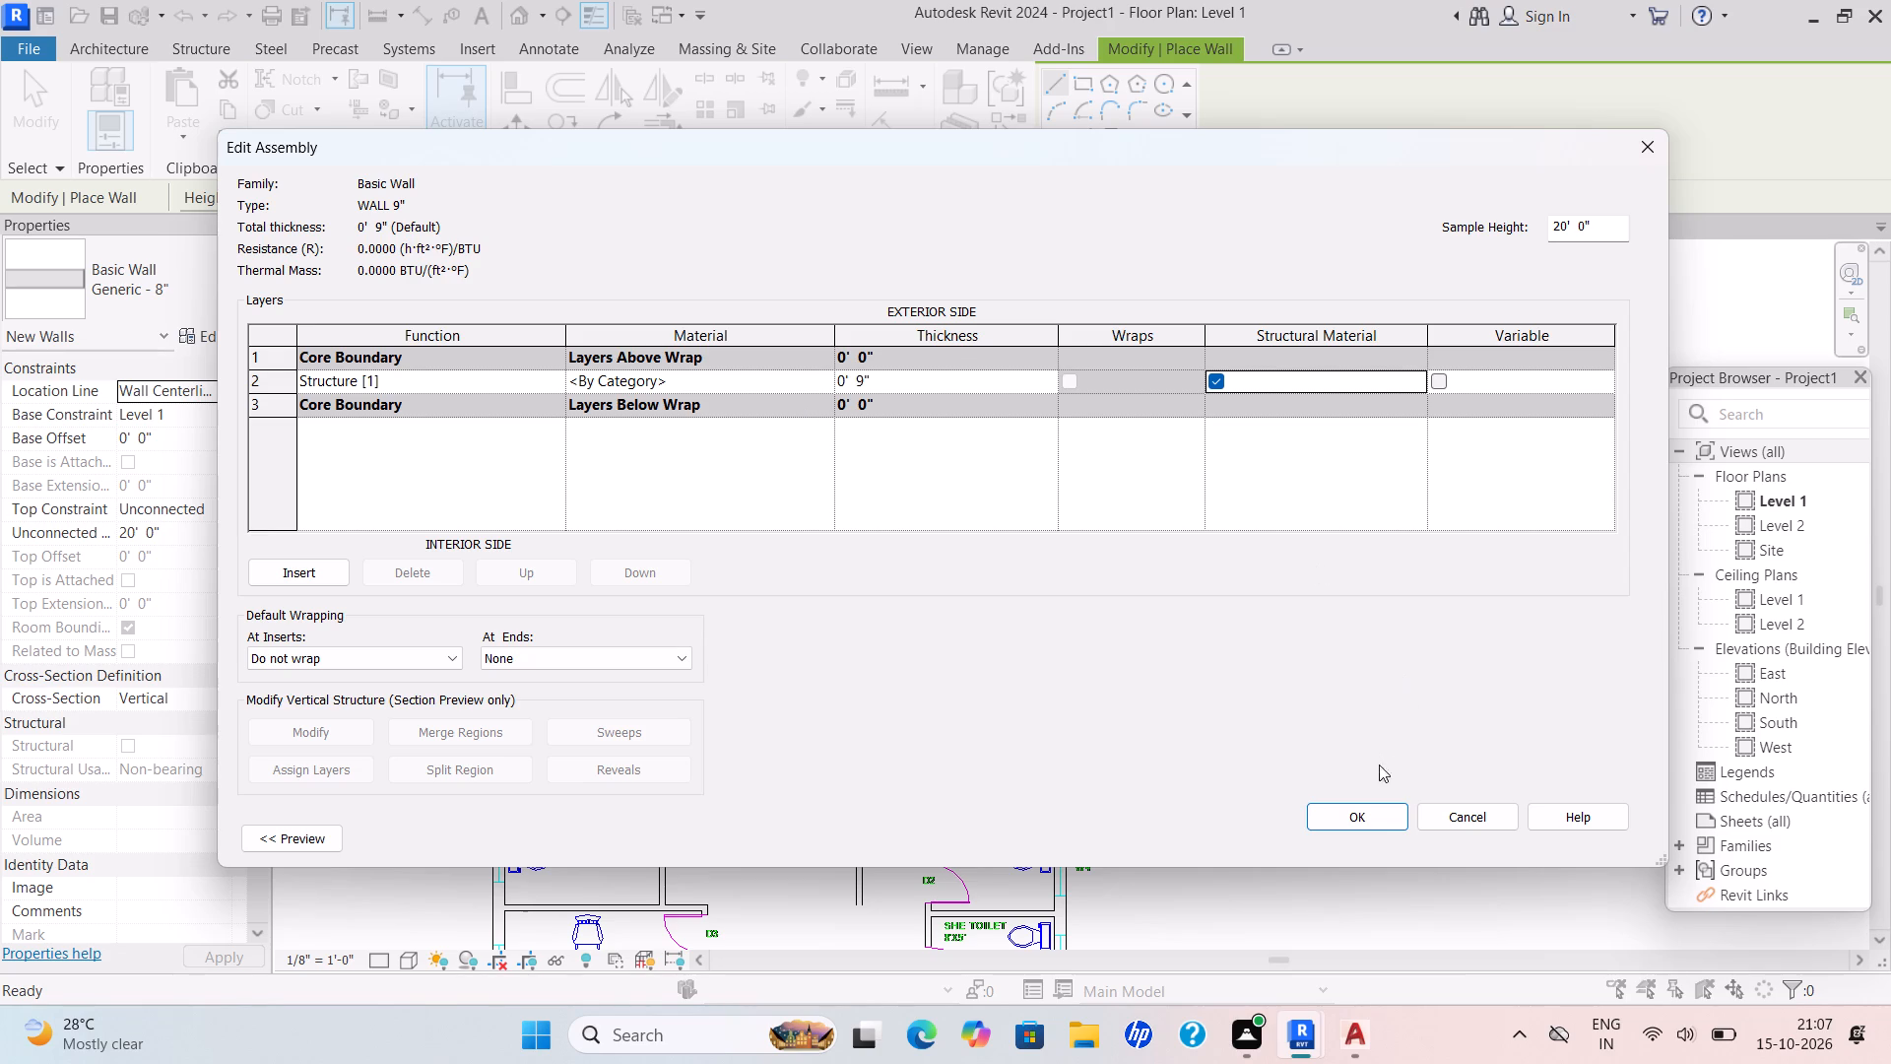
click(1370, 824)
click(1593, 829)
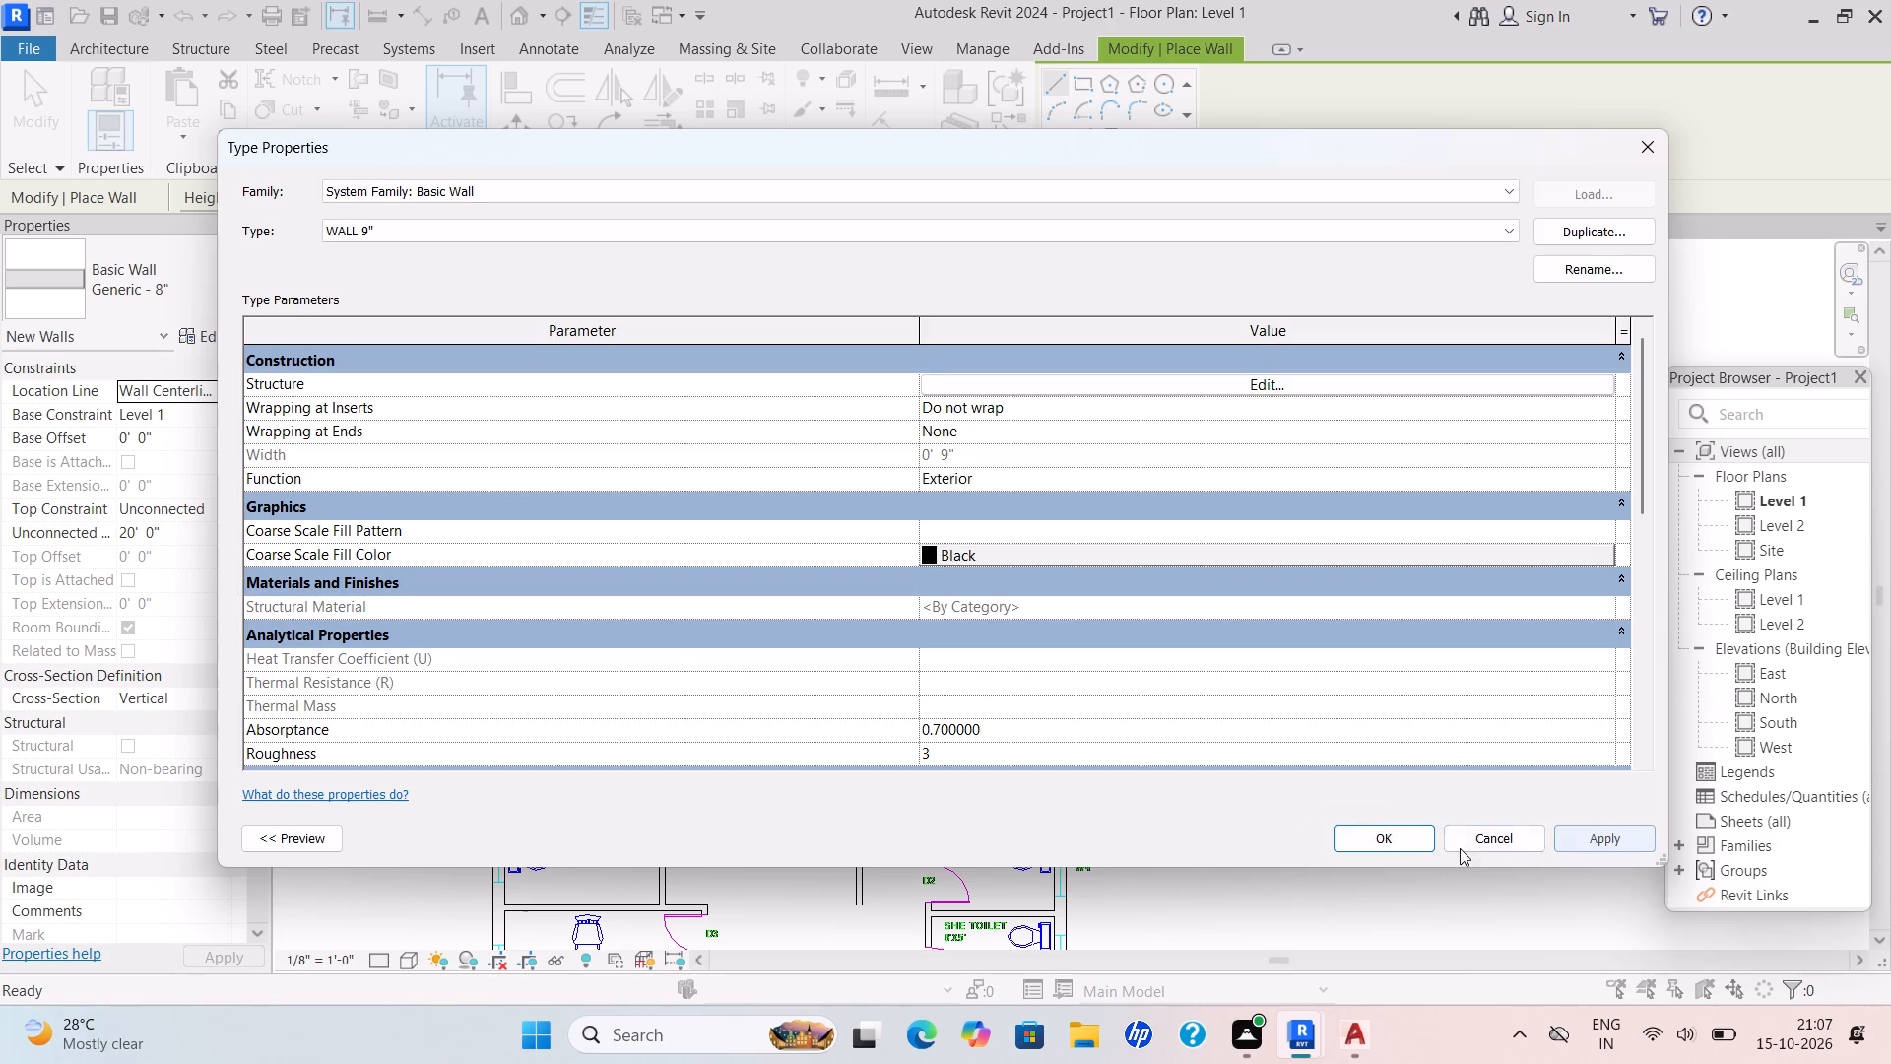
Accept the WALL 9" type and set the new walls' location line to Finish Face: Interior and unconnected height to 10'.
click(1376, 829)
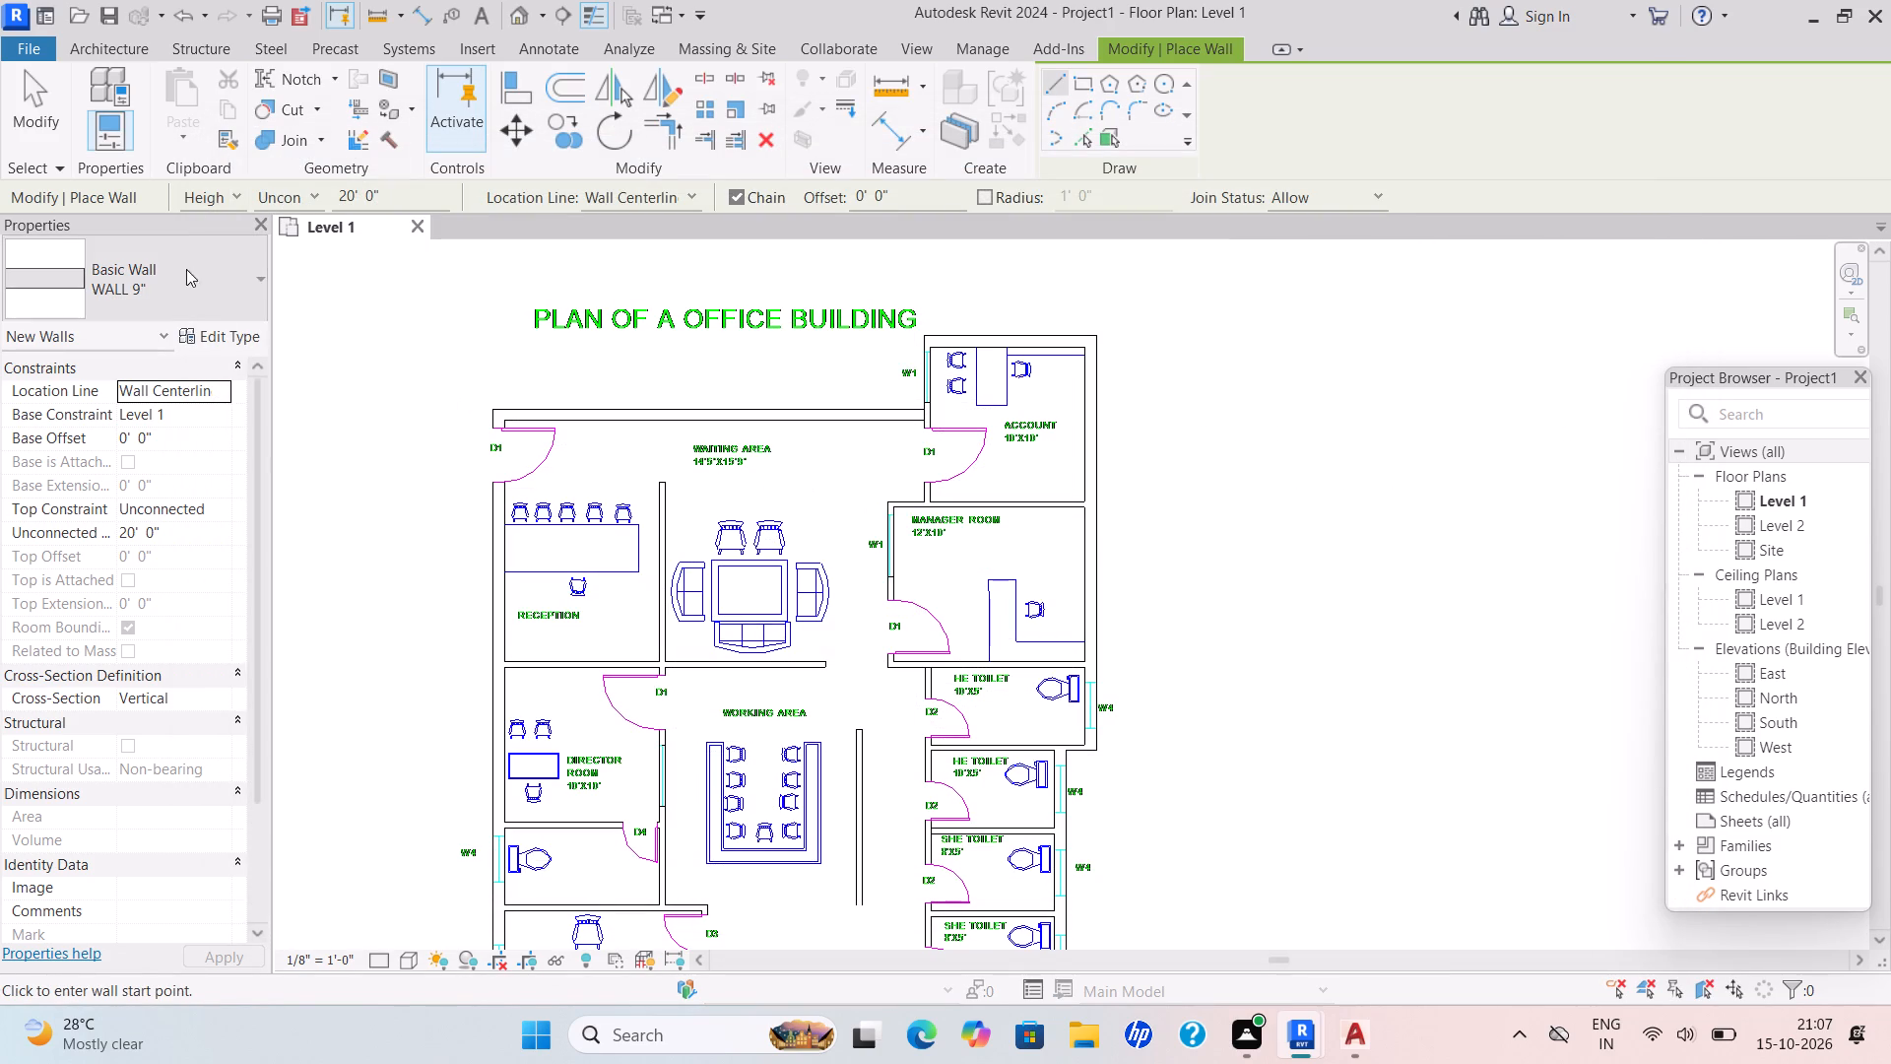
click(219, 398)
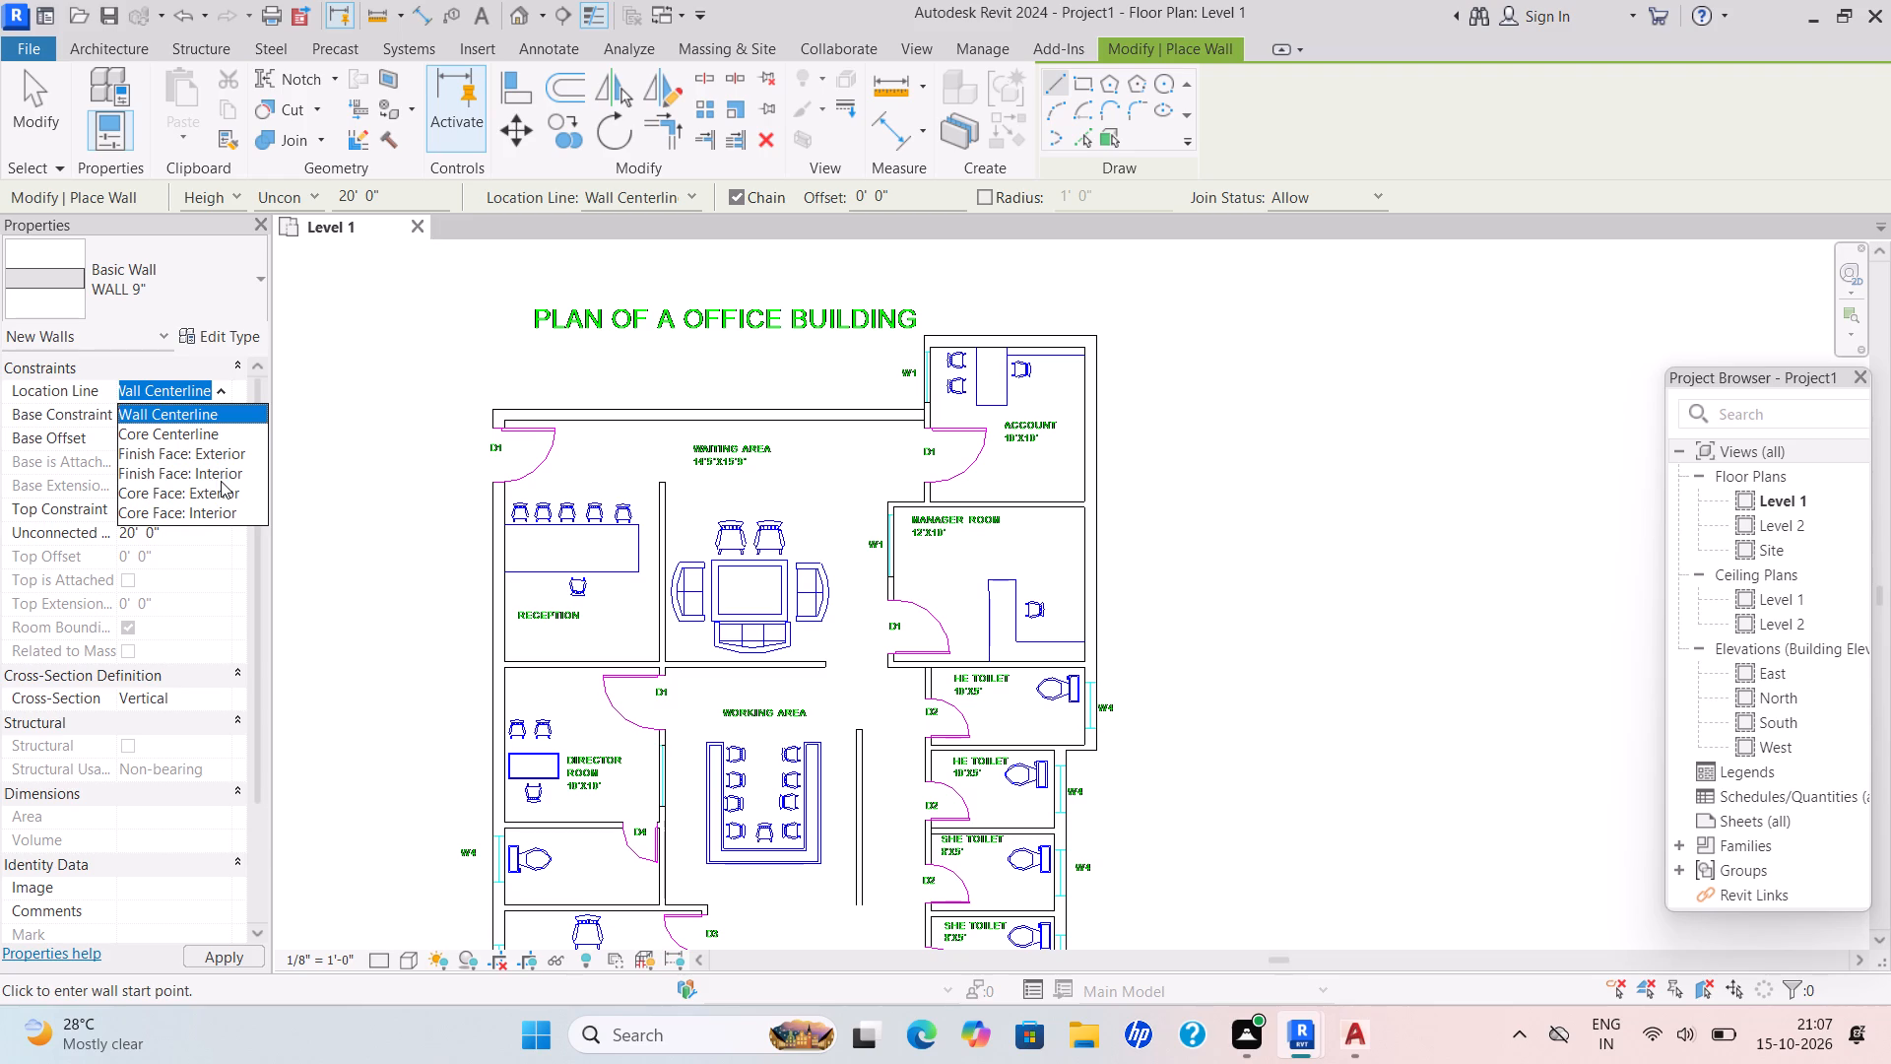
click(213, 473)
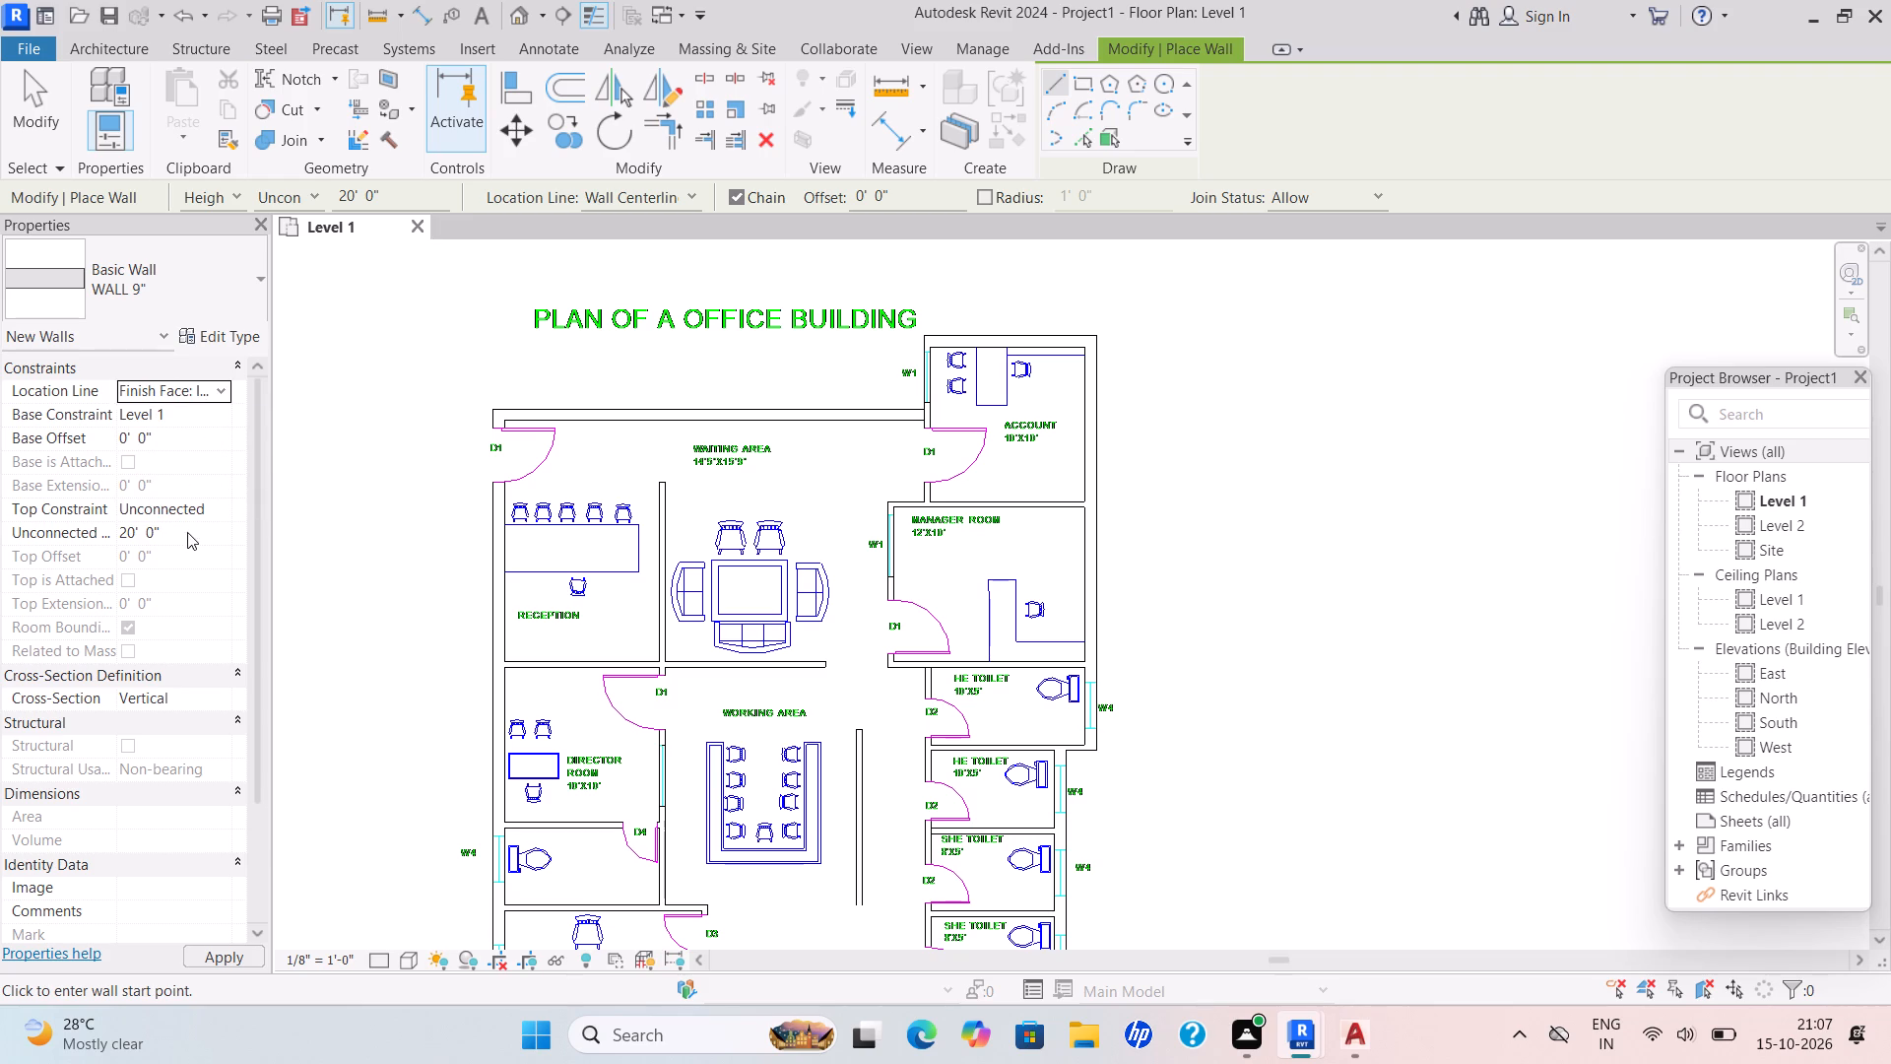
drag(184, 532, 122, 567)
key(BackSpace)
text(10')
key(Return)
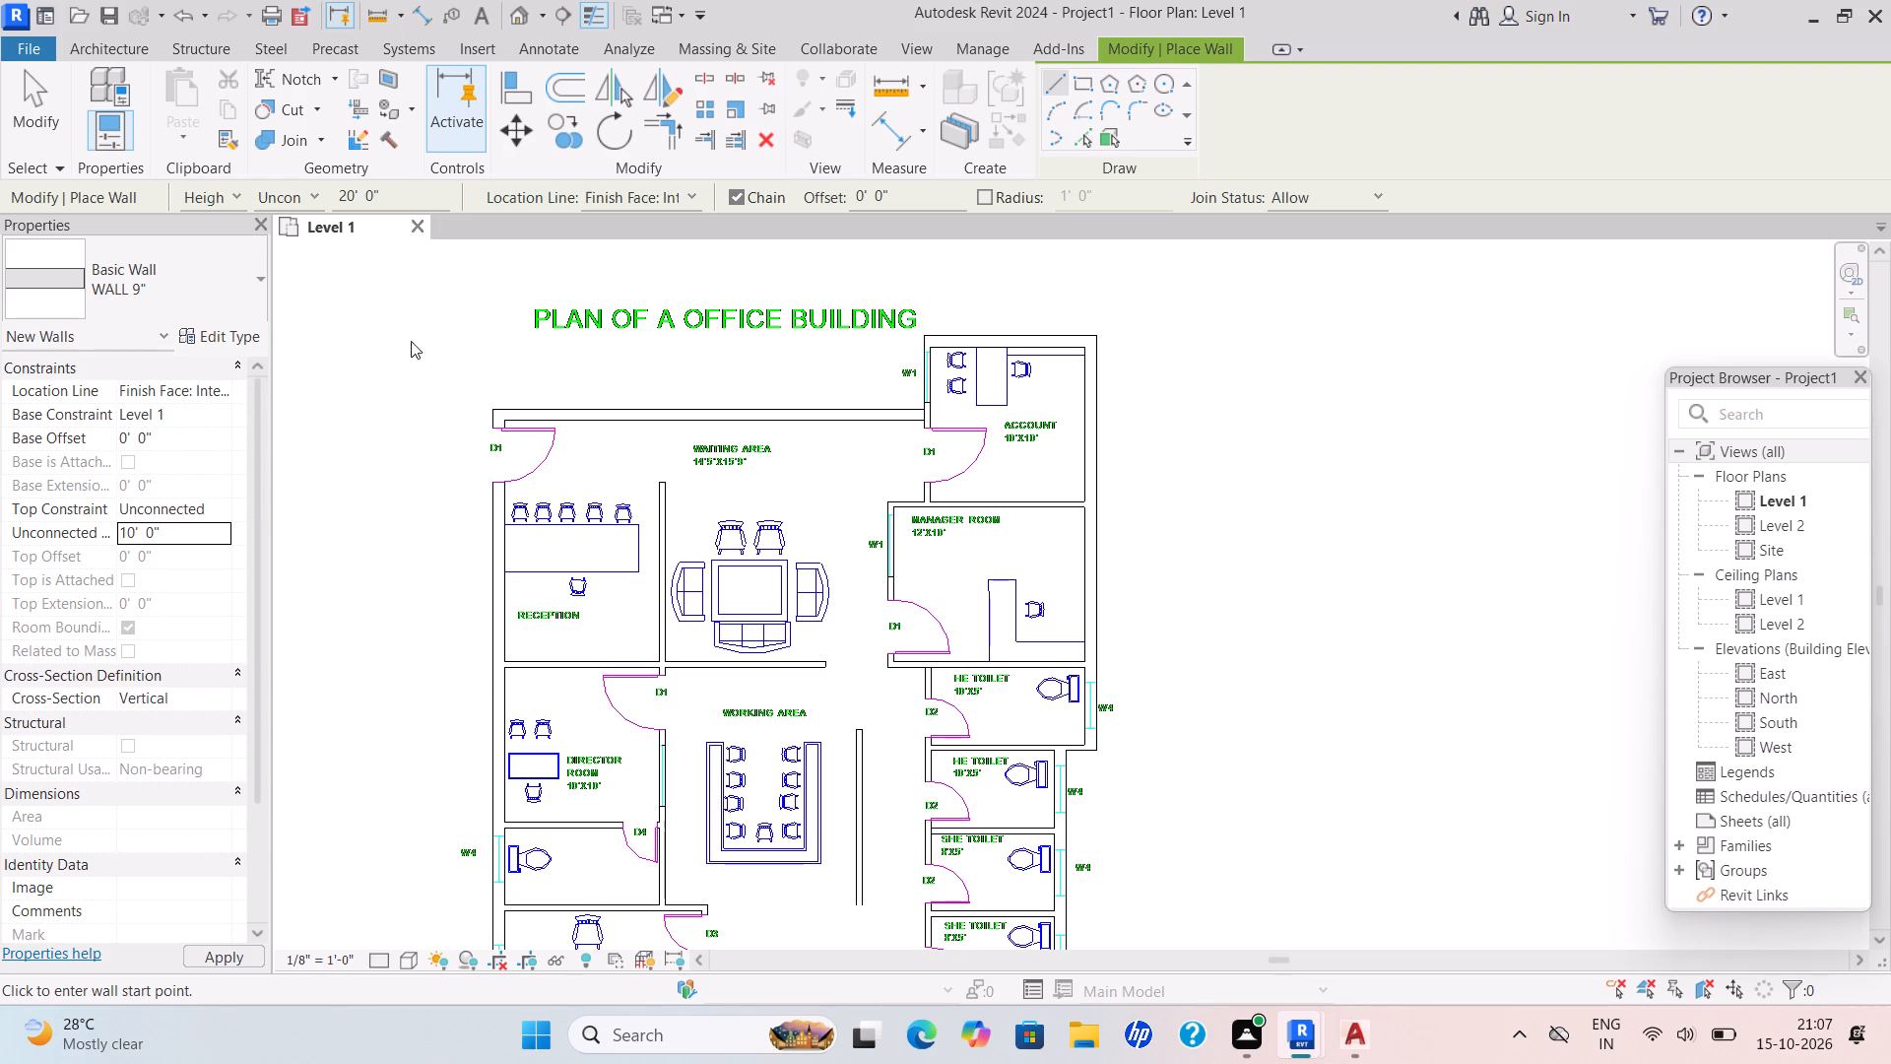
Draw the north outer wall of the Waiting Area from the entrance door D1 corner to the Account room, flipped inside the plan lines.
scroll(493, 388, up, 4)
click(483, 424)
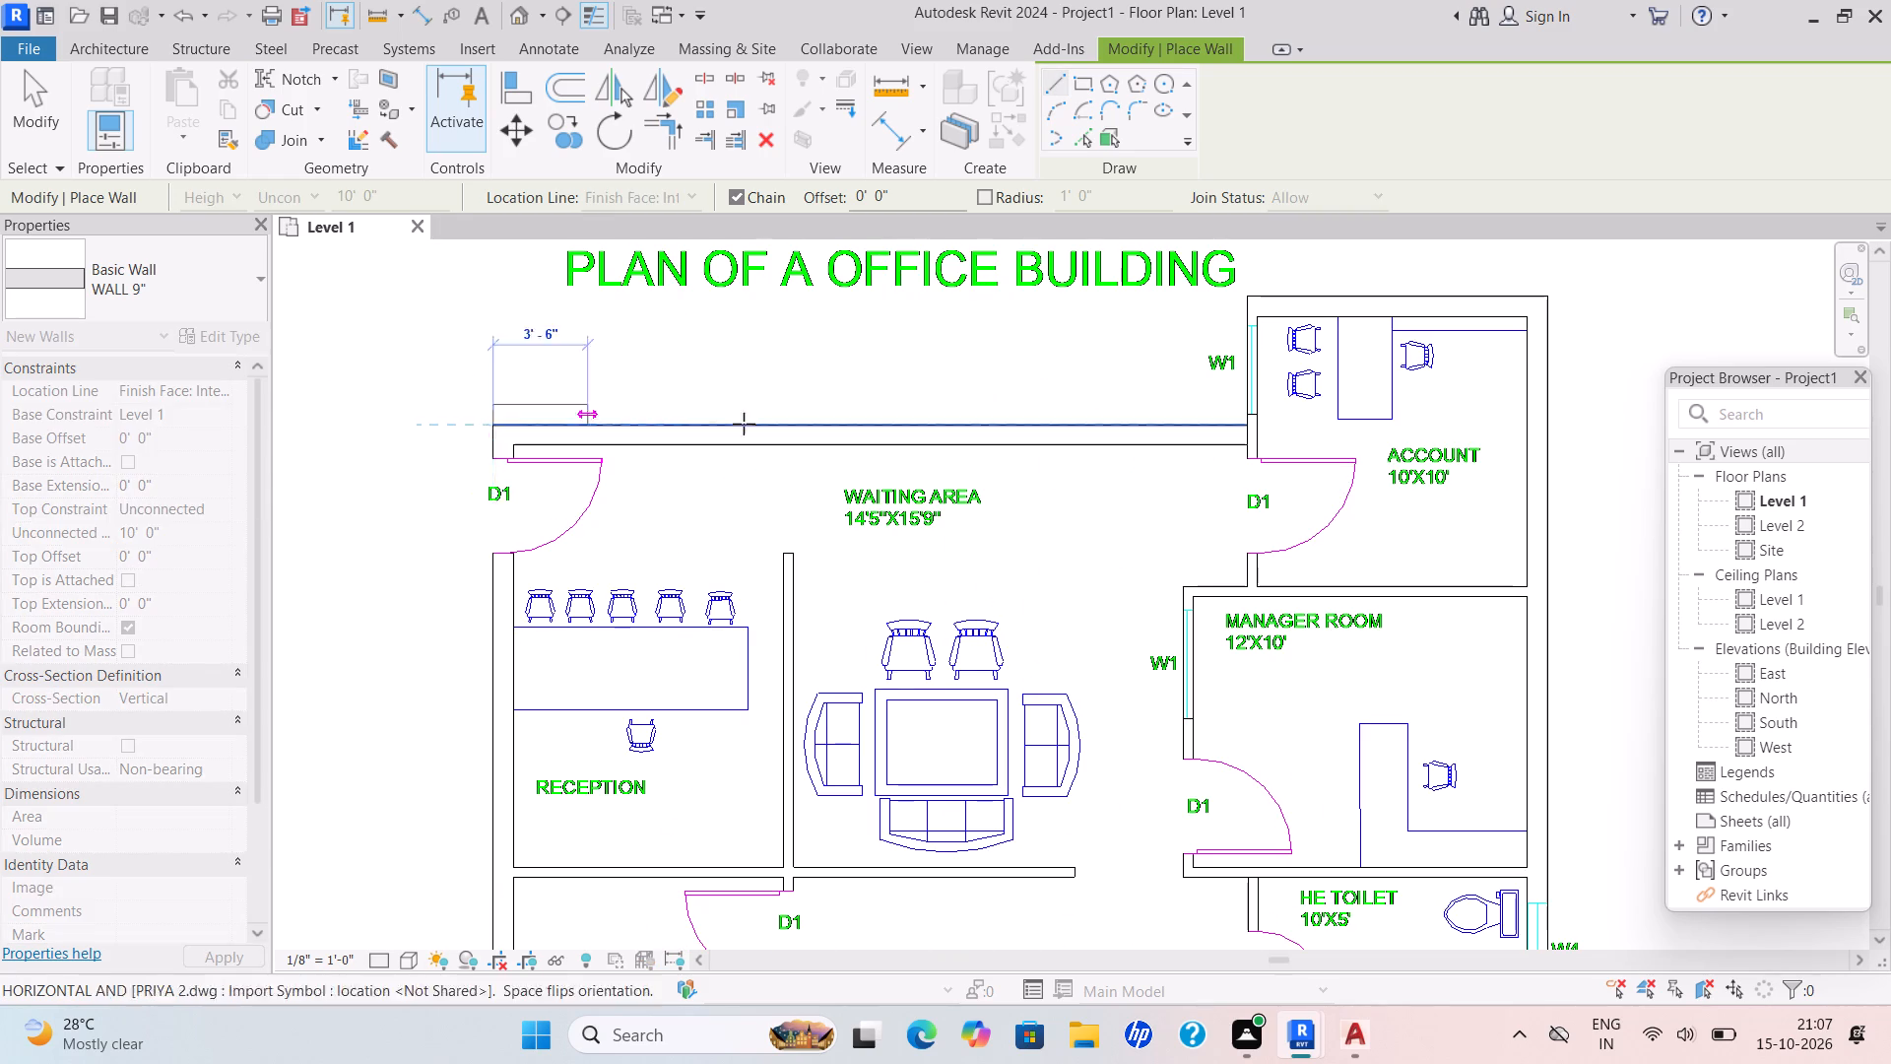
key(space)
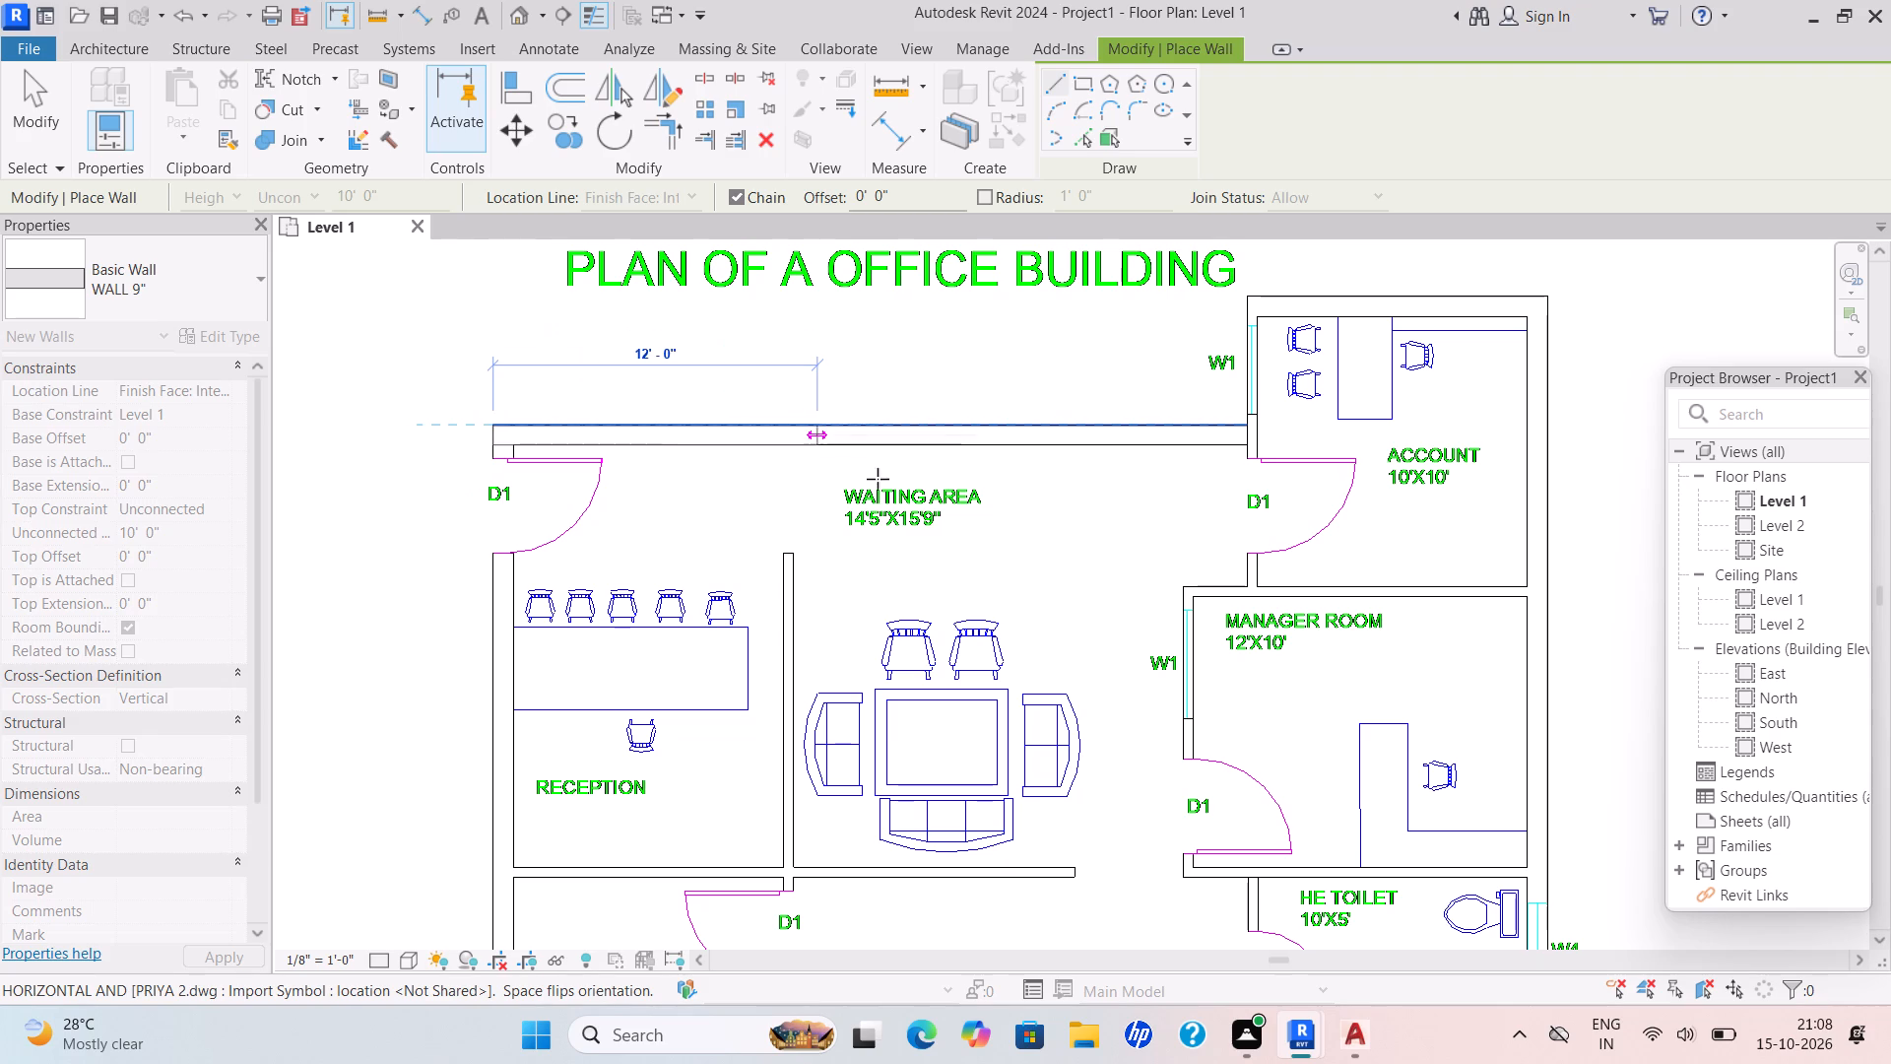
click(1242, 425)
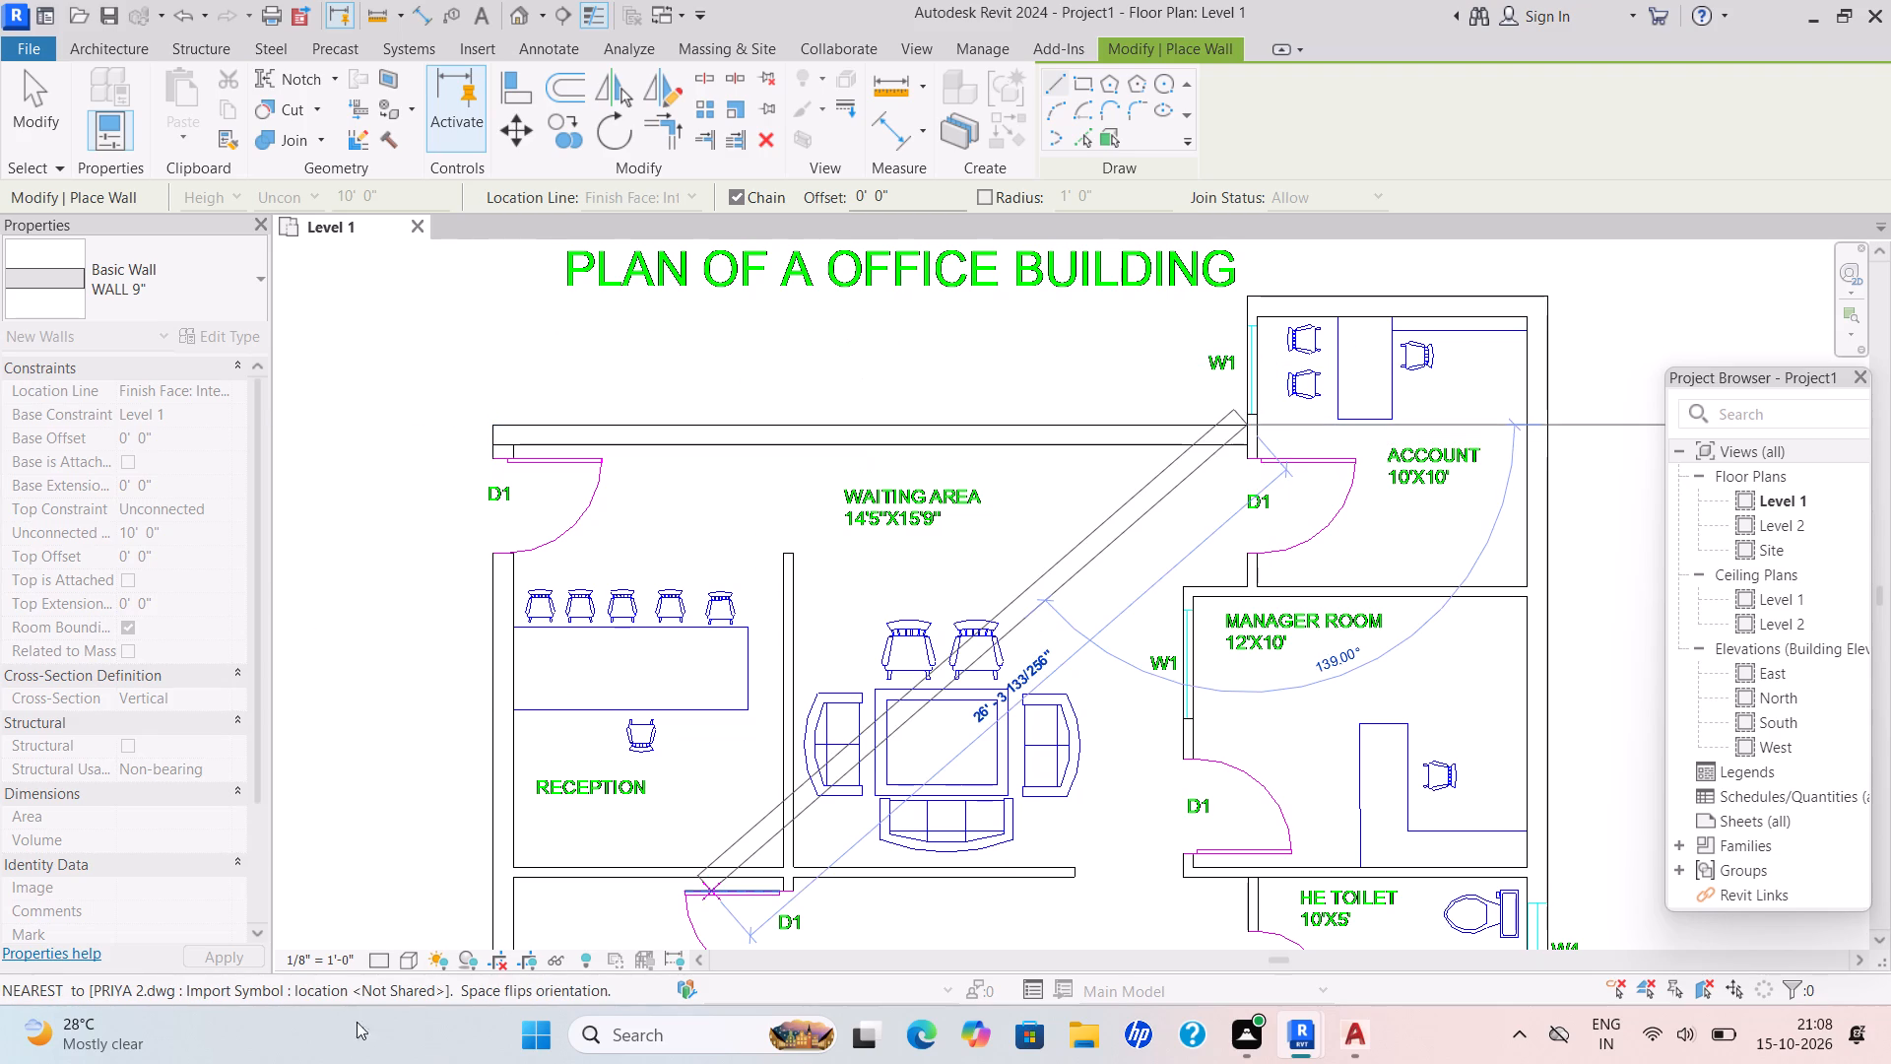
Set the Level 1 view's visual style to Shaded.
click(400, 960)
click(455, 863)
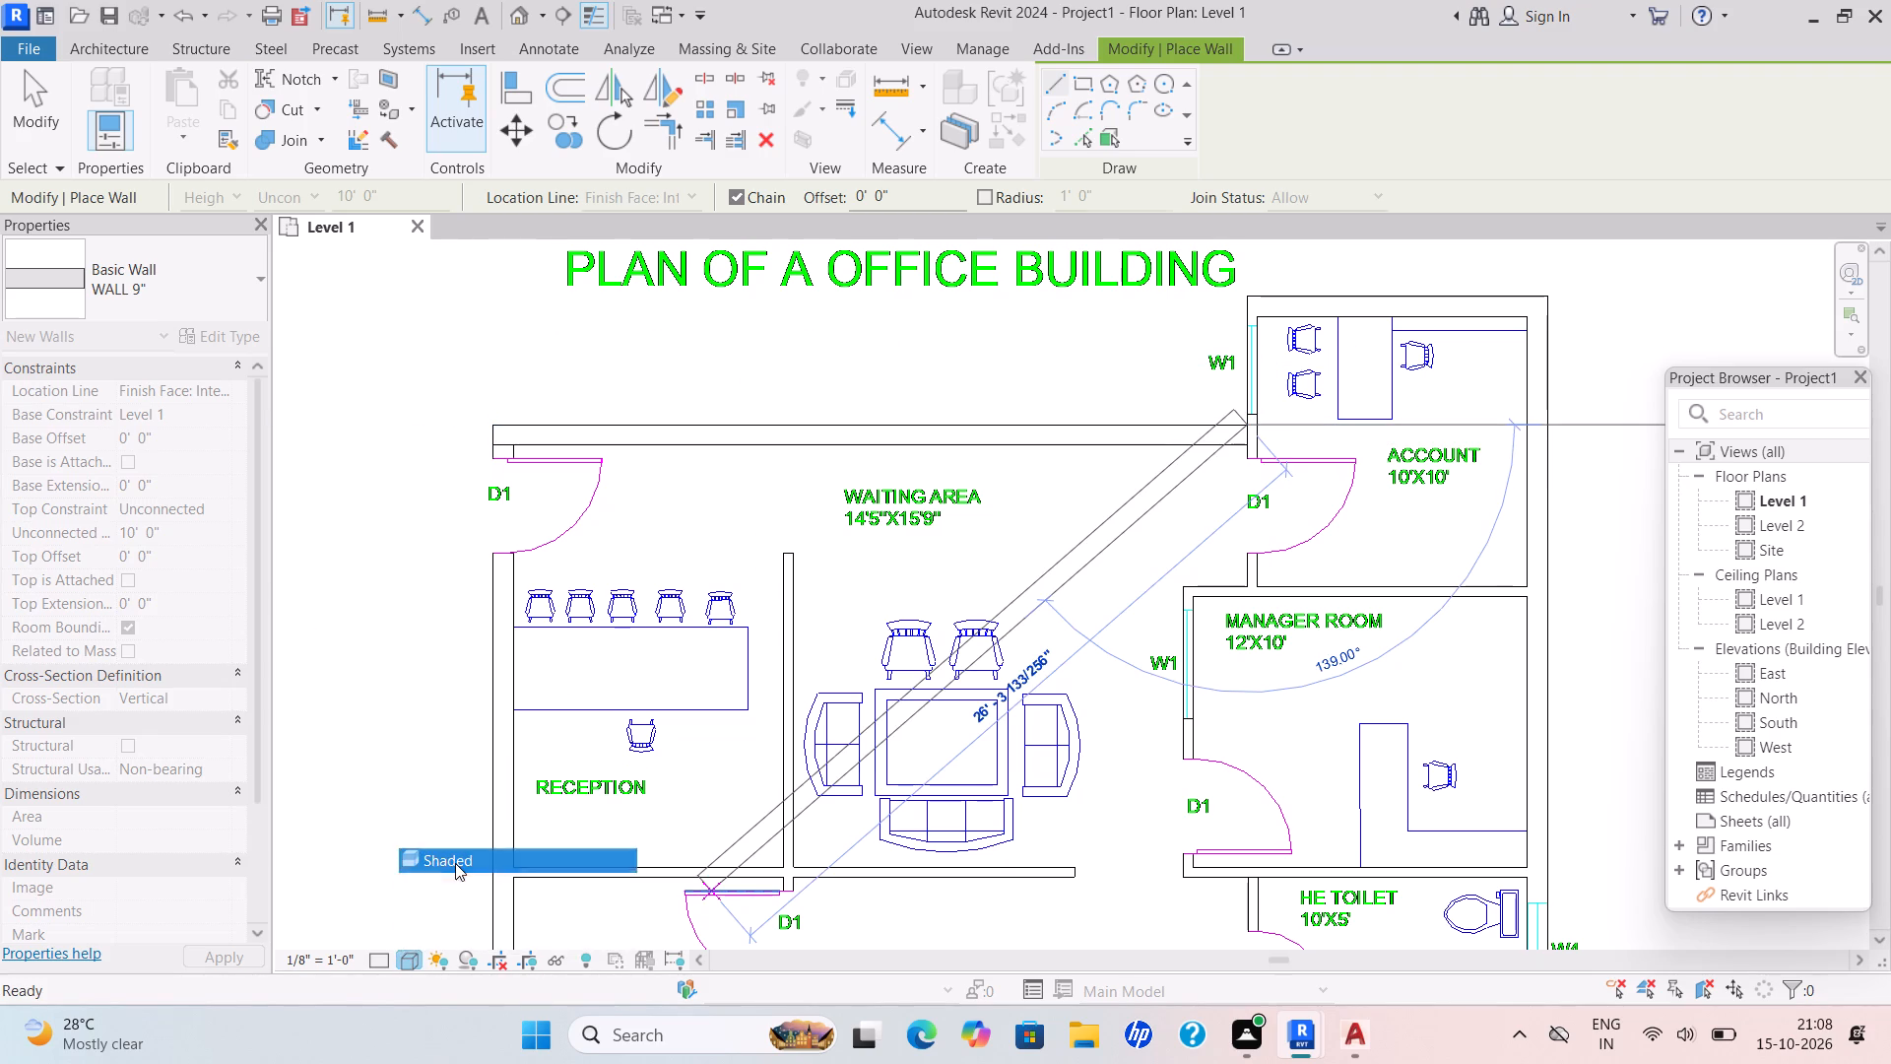
Draw the north outer wall of the Account room between its two outer corners, flipped onto the plan's wall lines.
scroll(1256, 275, up, 4)
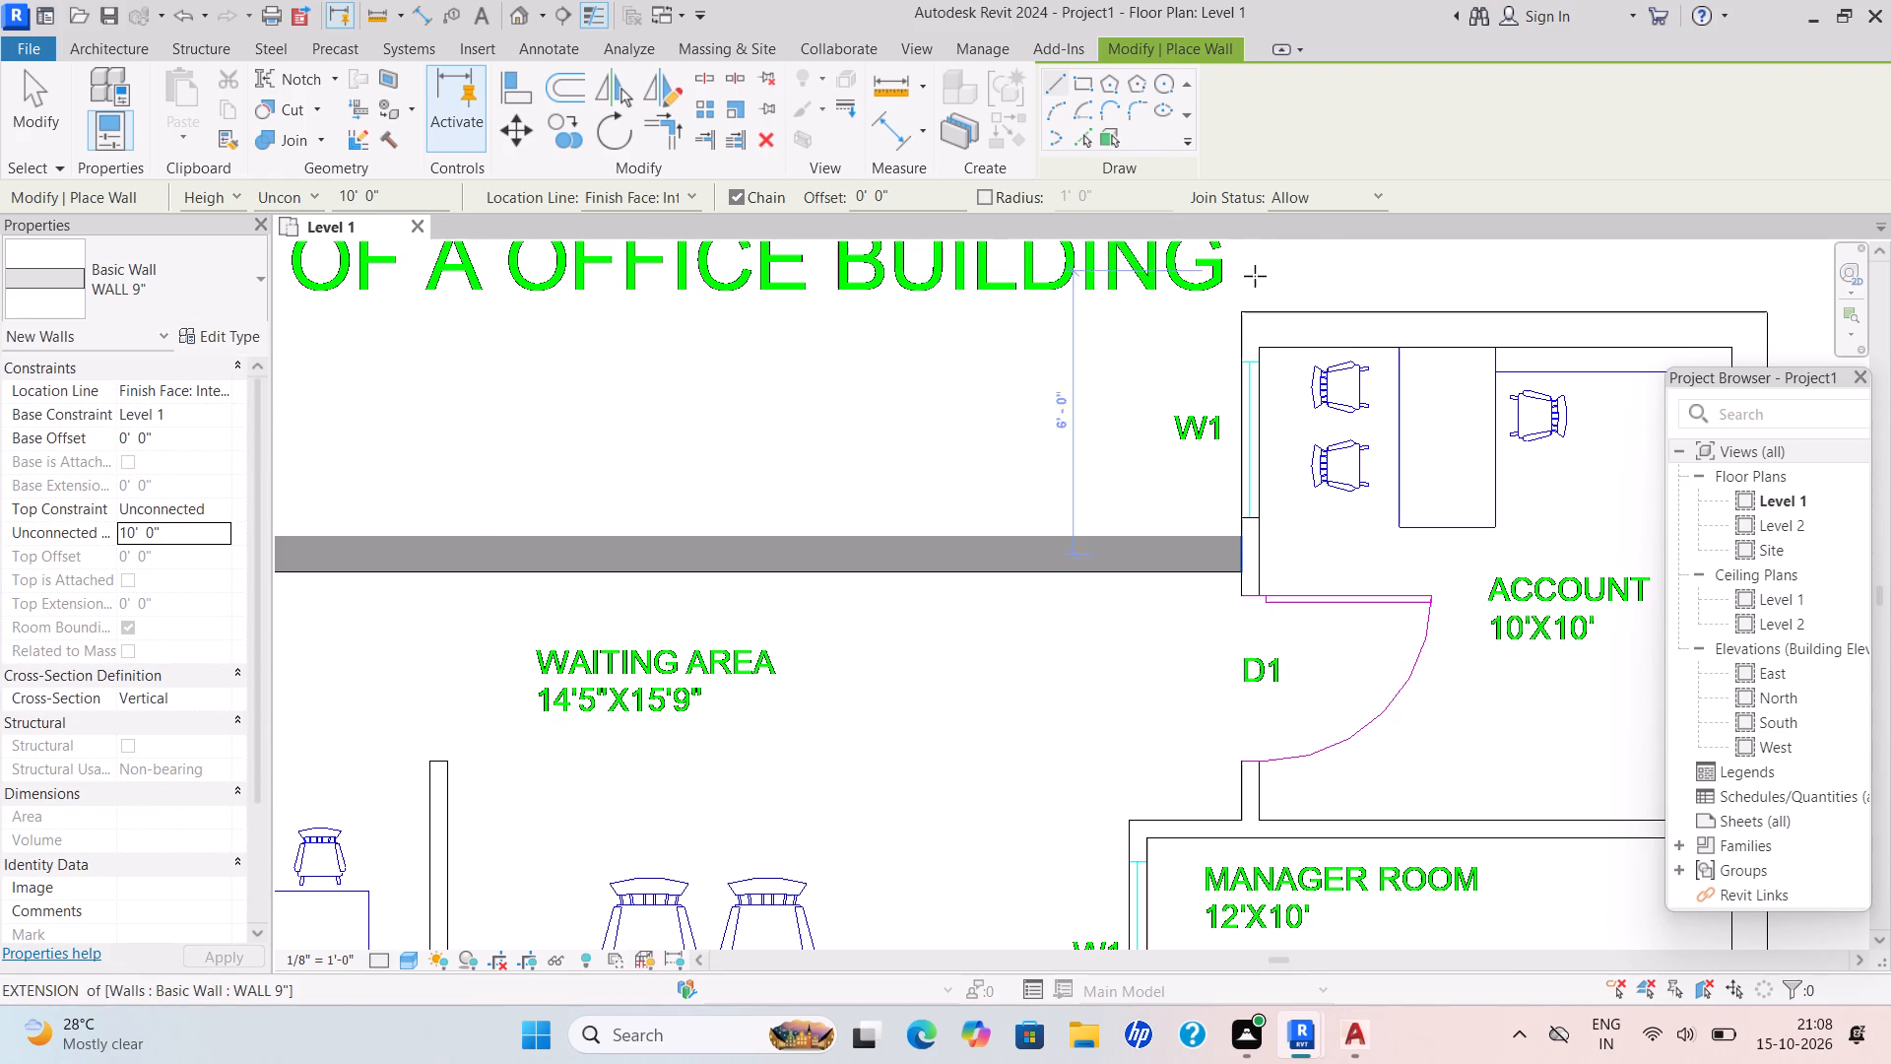
click(1243, 314)
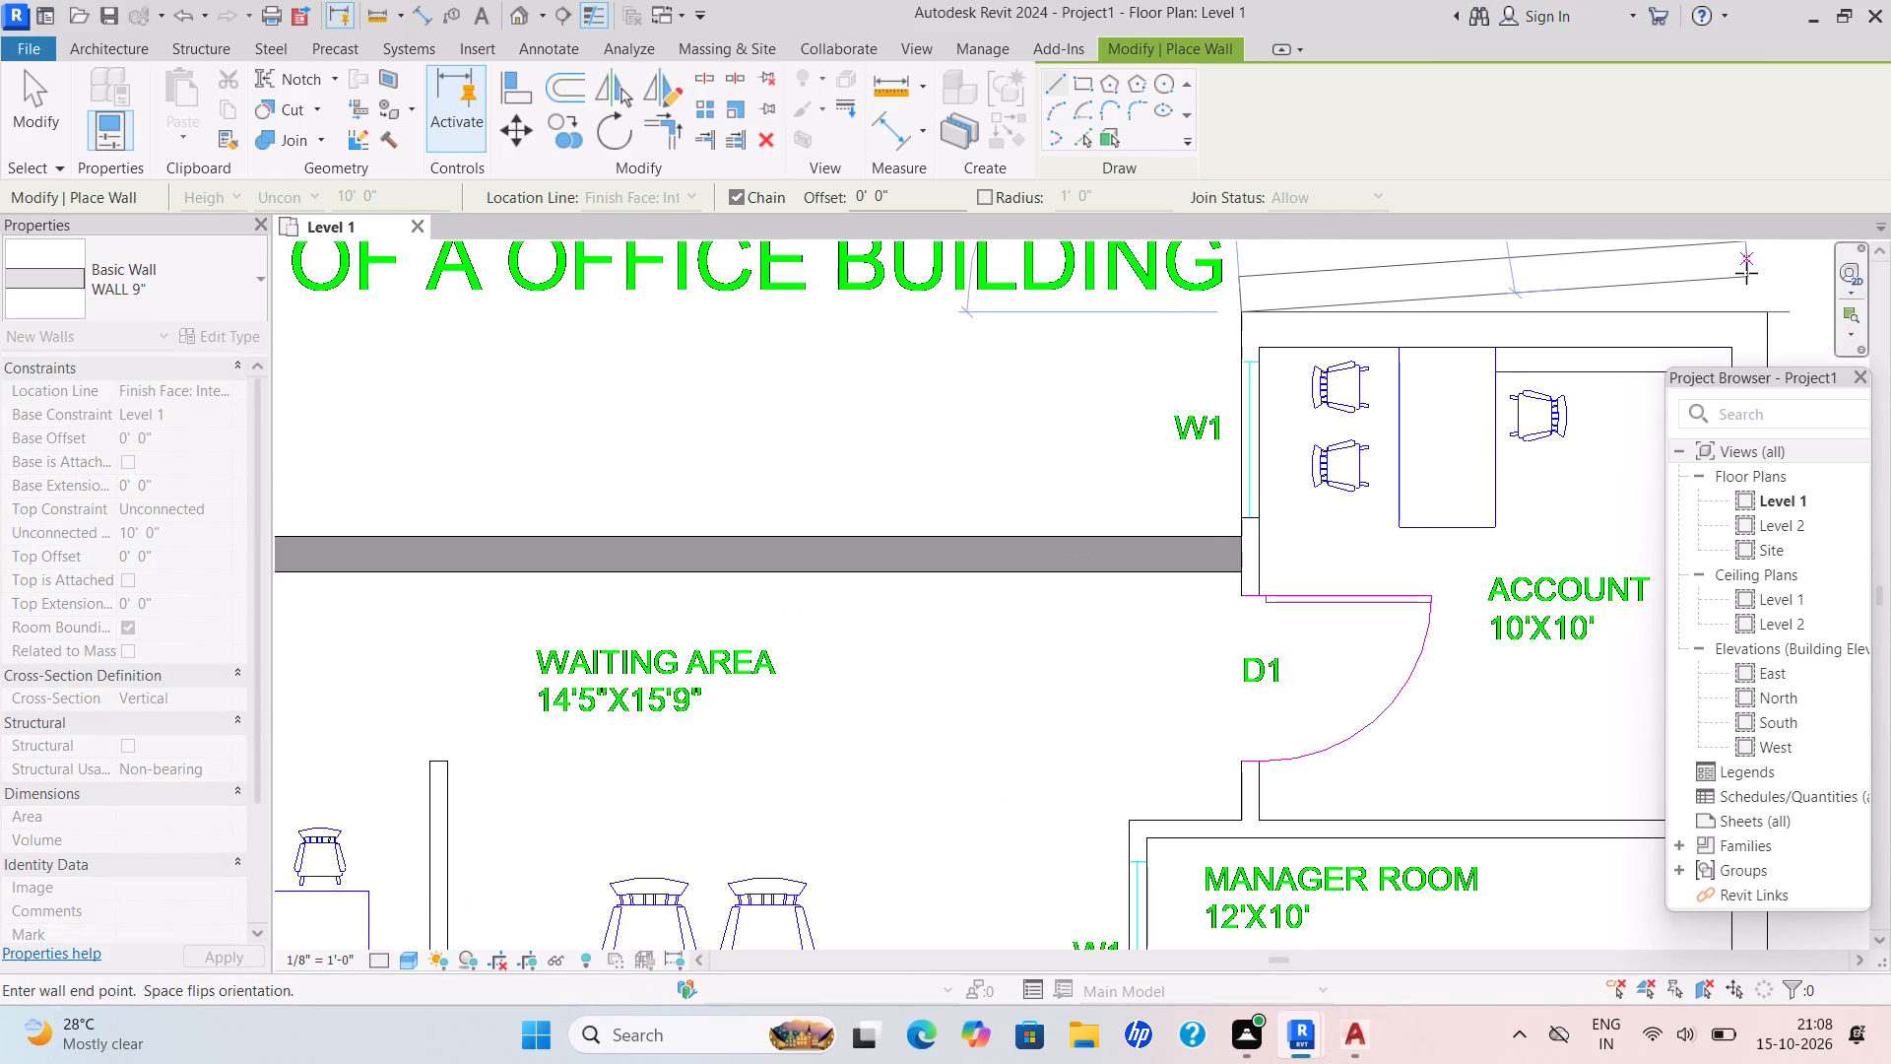
key(space)
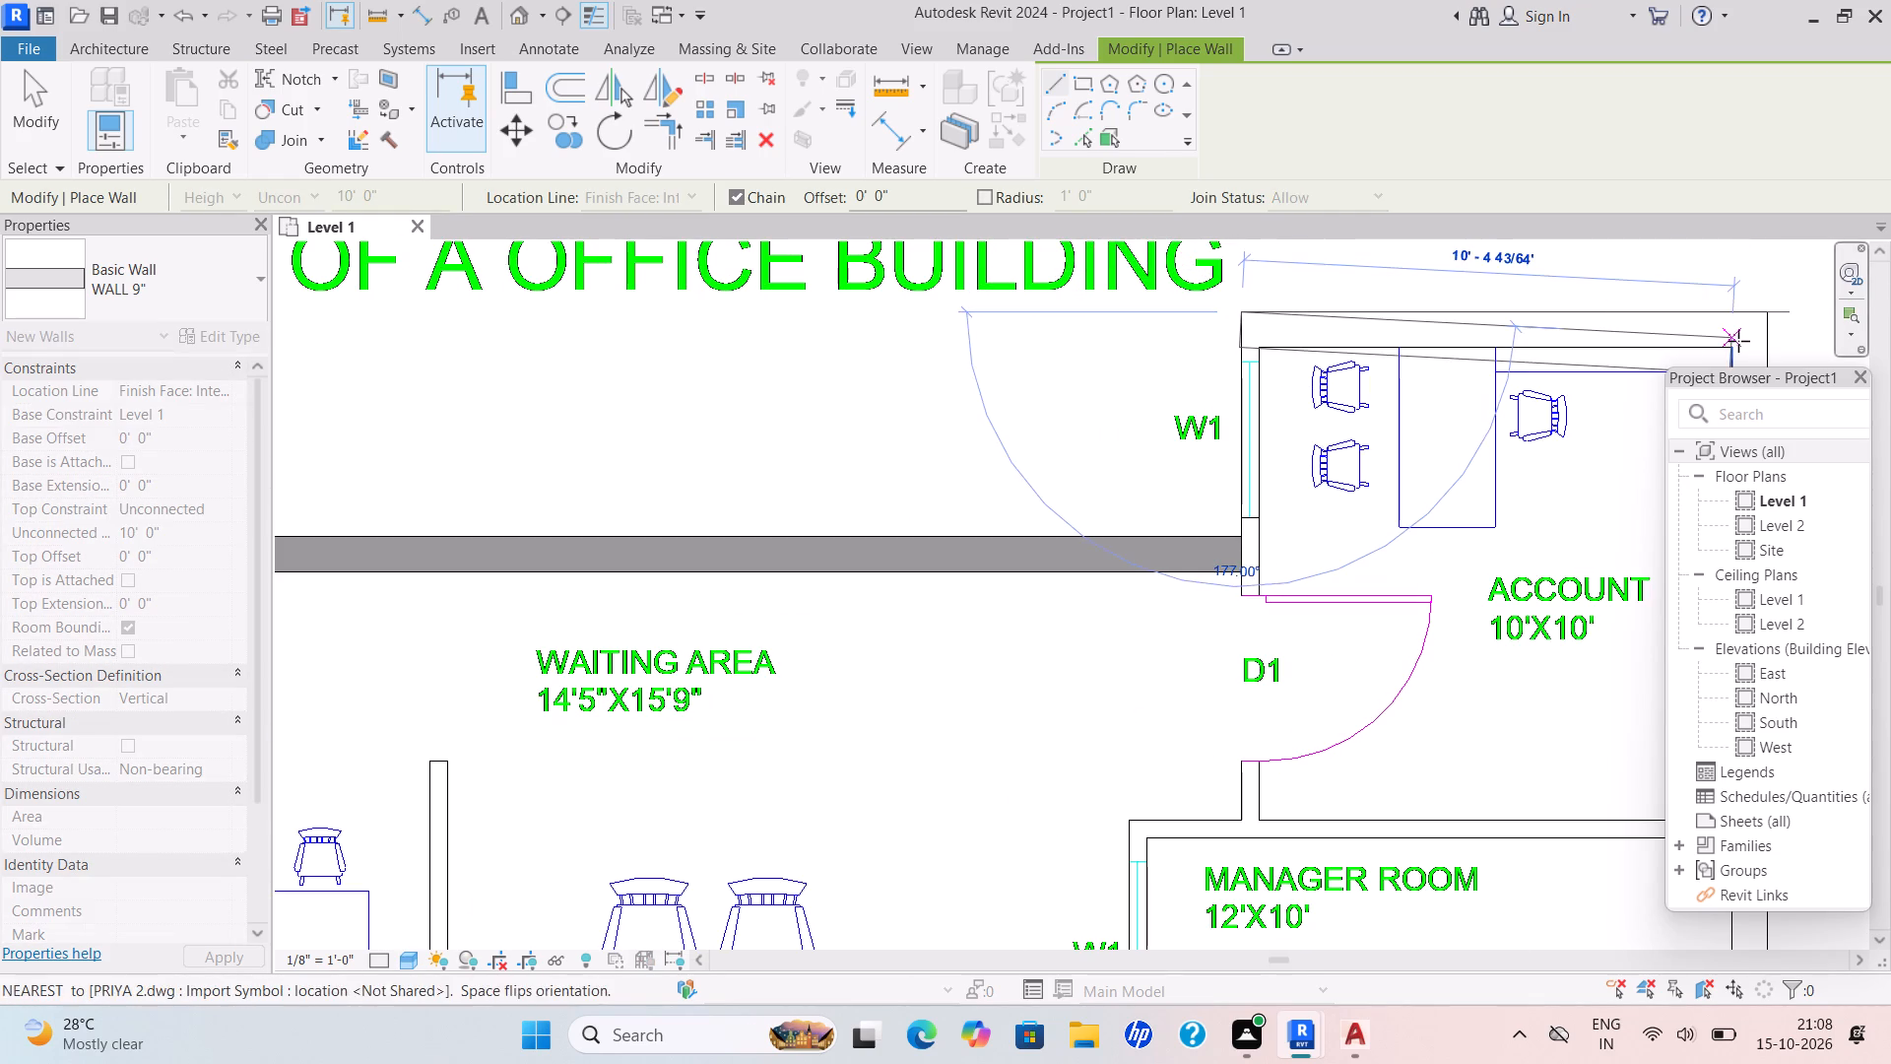
scroll(1729, 336, down, 1)
middle_drag(1726, 326, 1491, 291)
drag(1534, 273, 1534, 288)
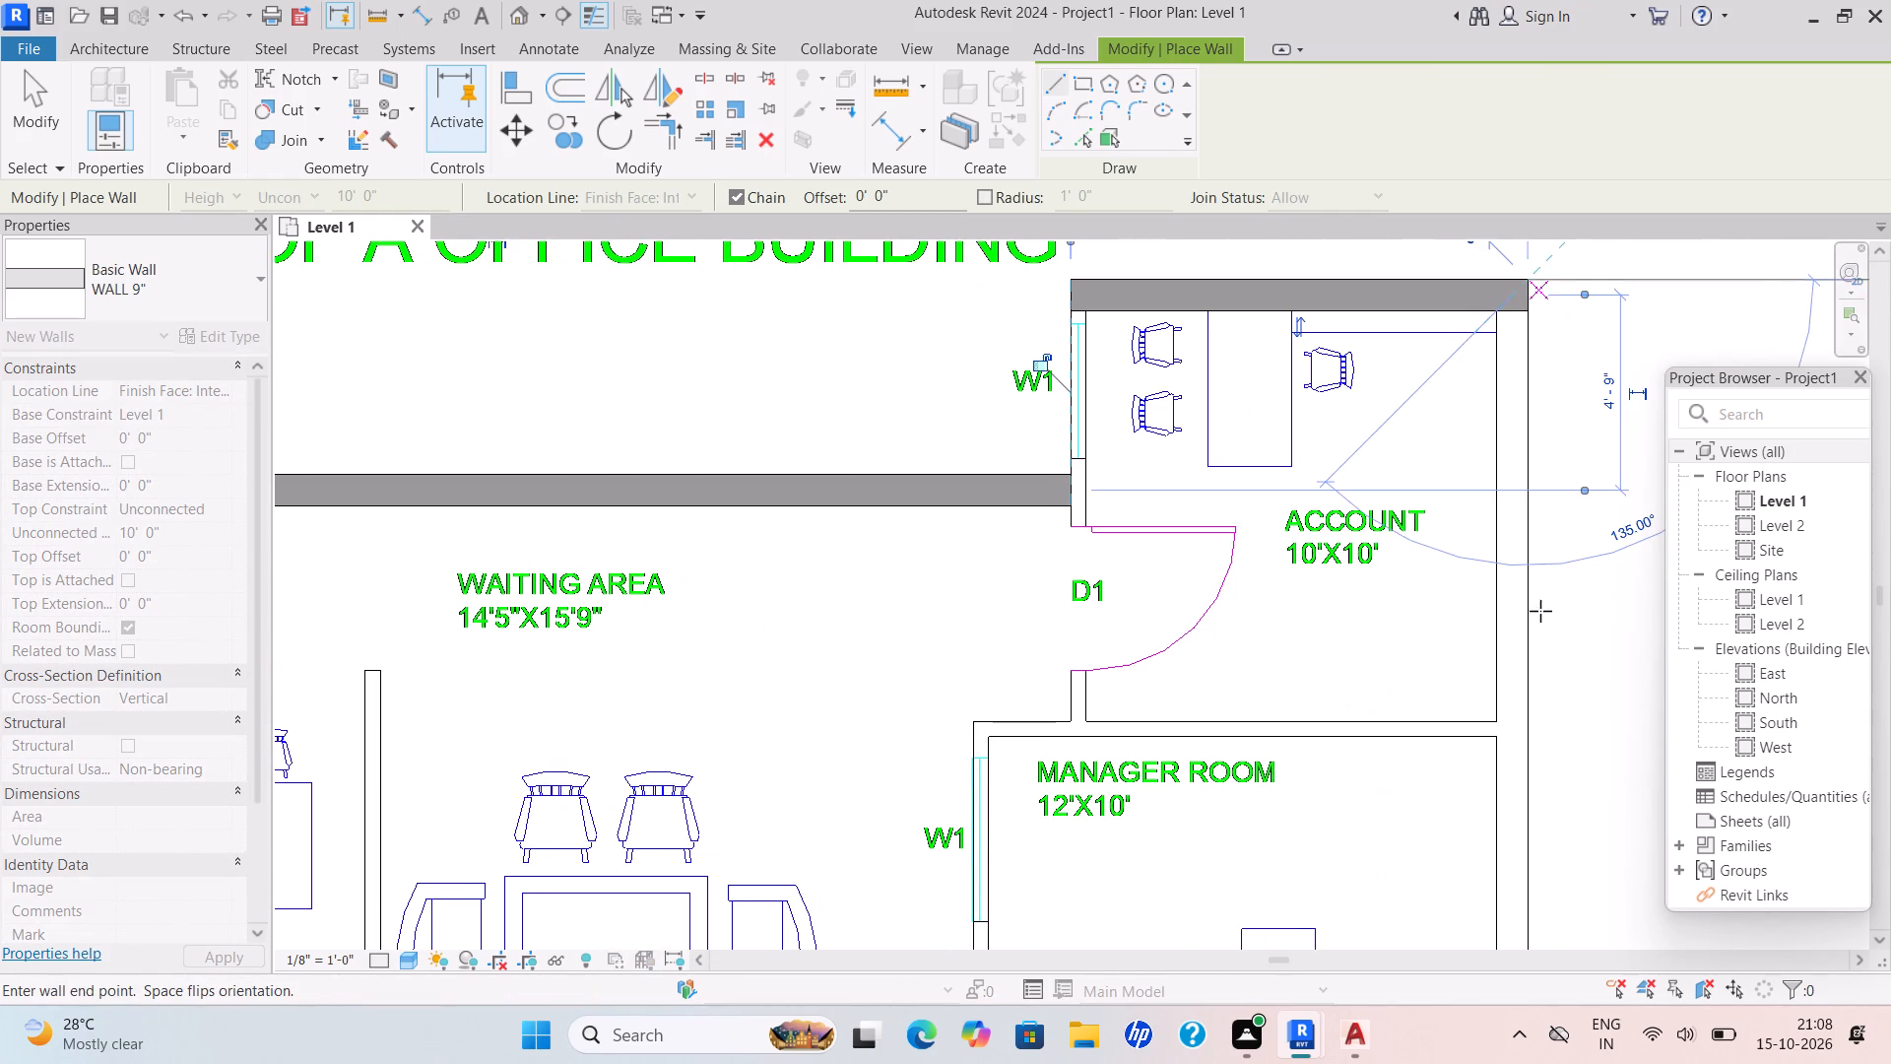
Continue the east outer wall from the Account room corner about 27' south past the Manager Room to the upper HE Toilet's outer corner.
scroll(1540, 629, down, 2)
middle_drag(1540, 630, 1574, 311)
scroll(1544, 448, down, 1)
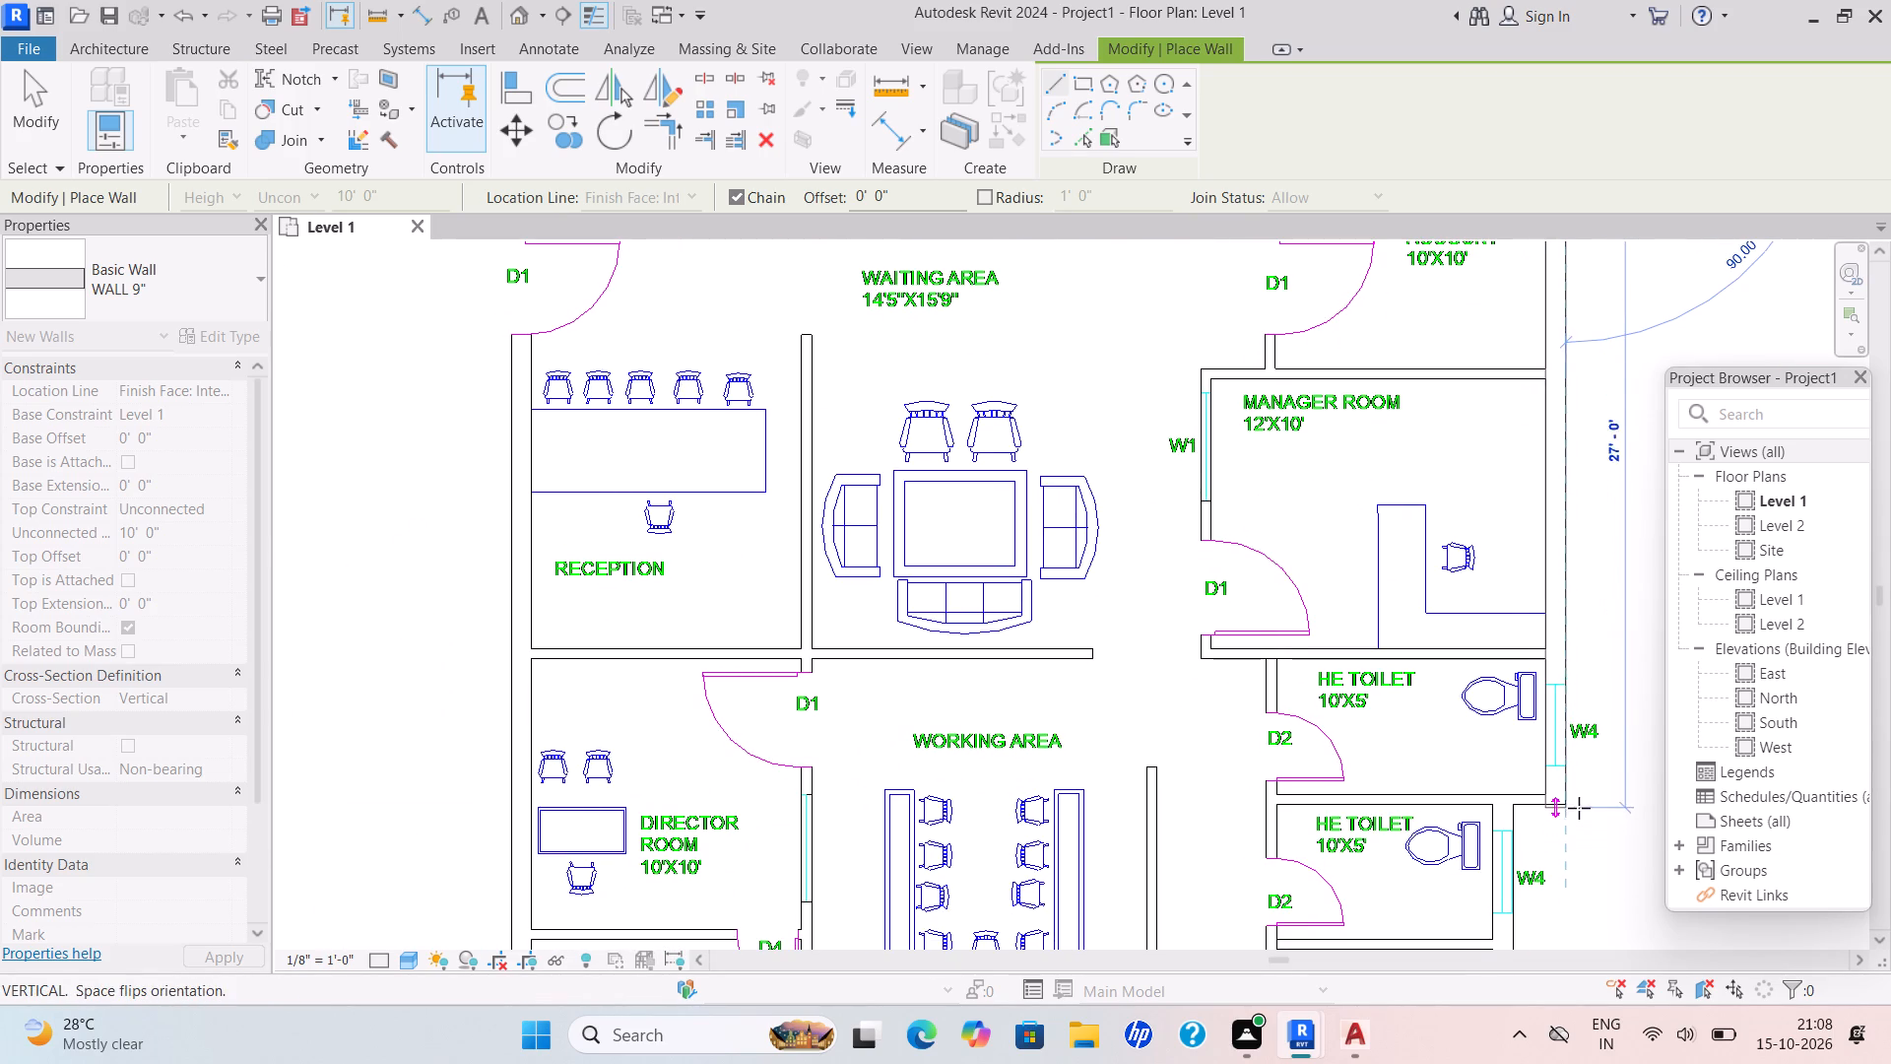
scroll(1576, 806, up, 4)
click(1566, 810)
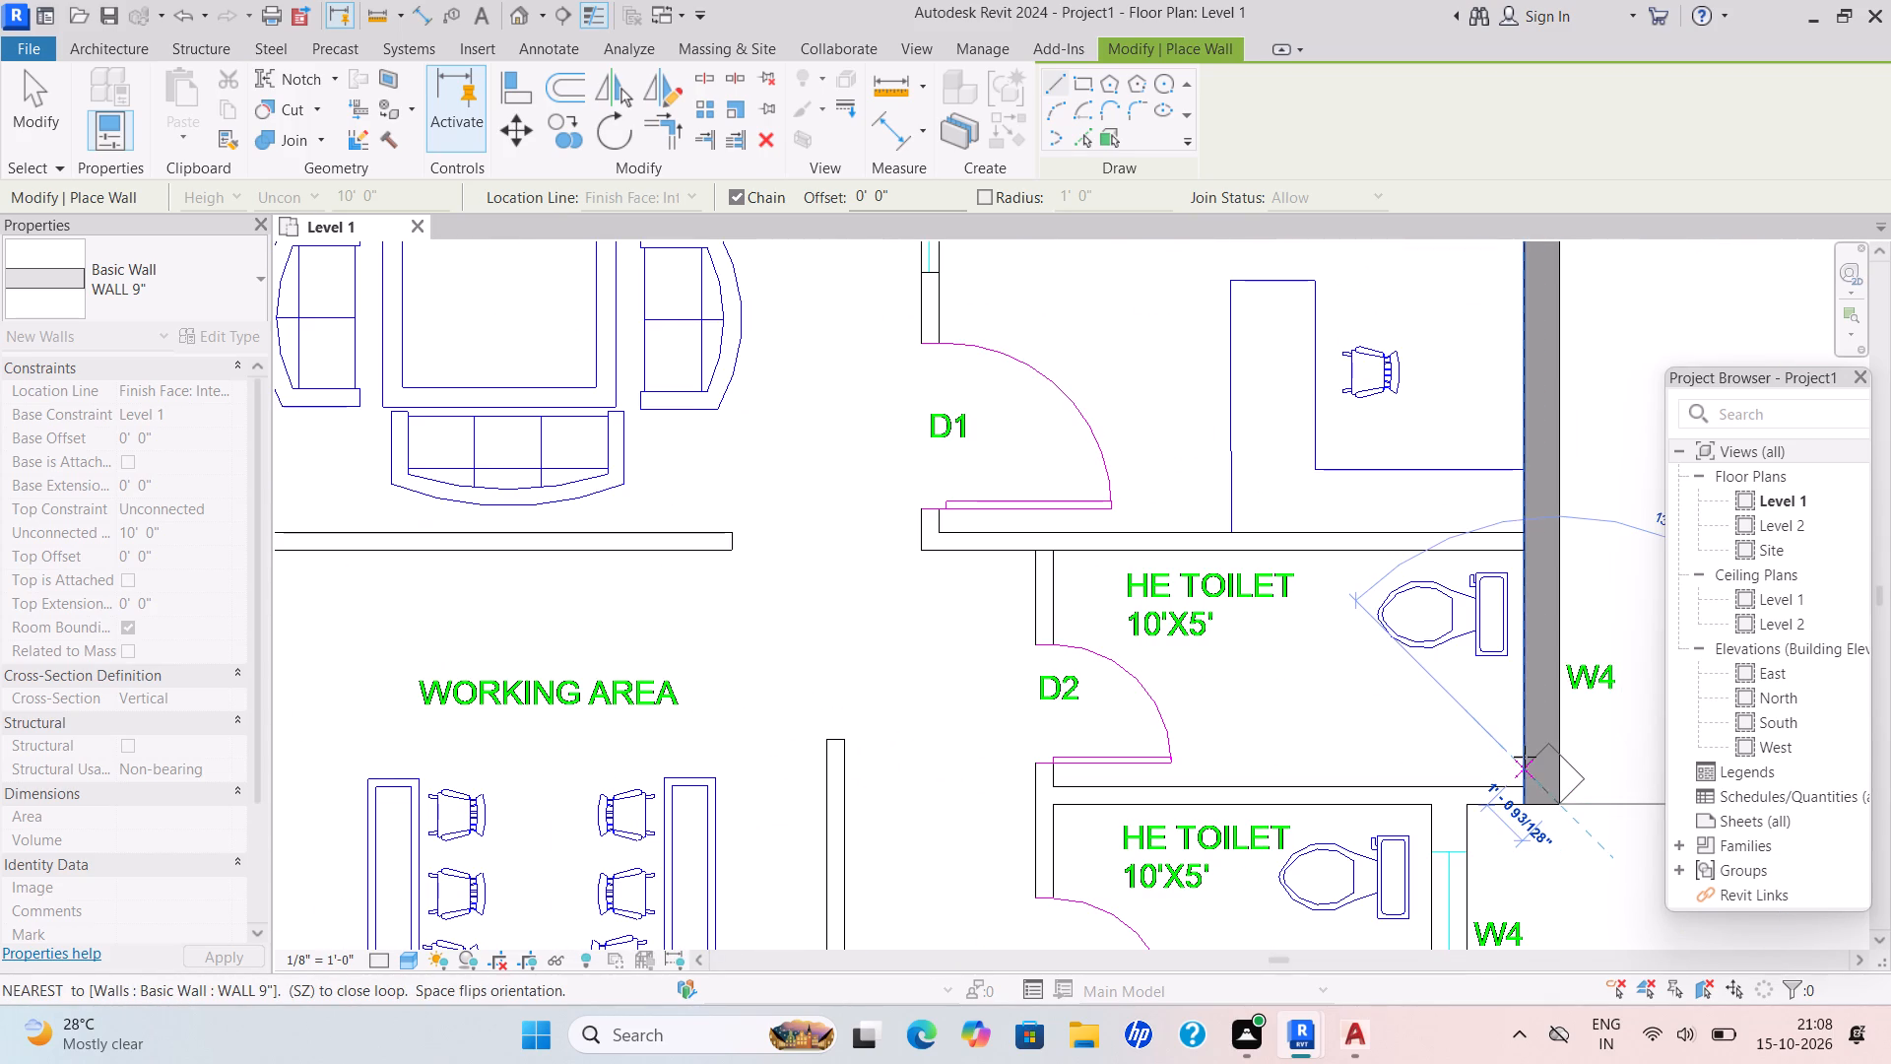
key(Escape)
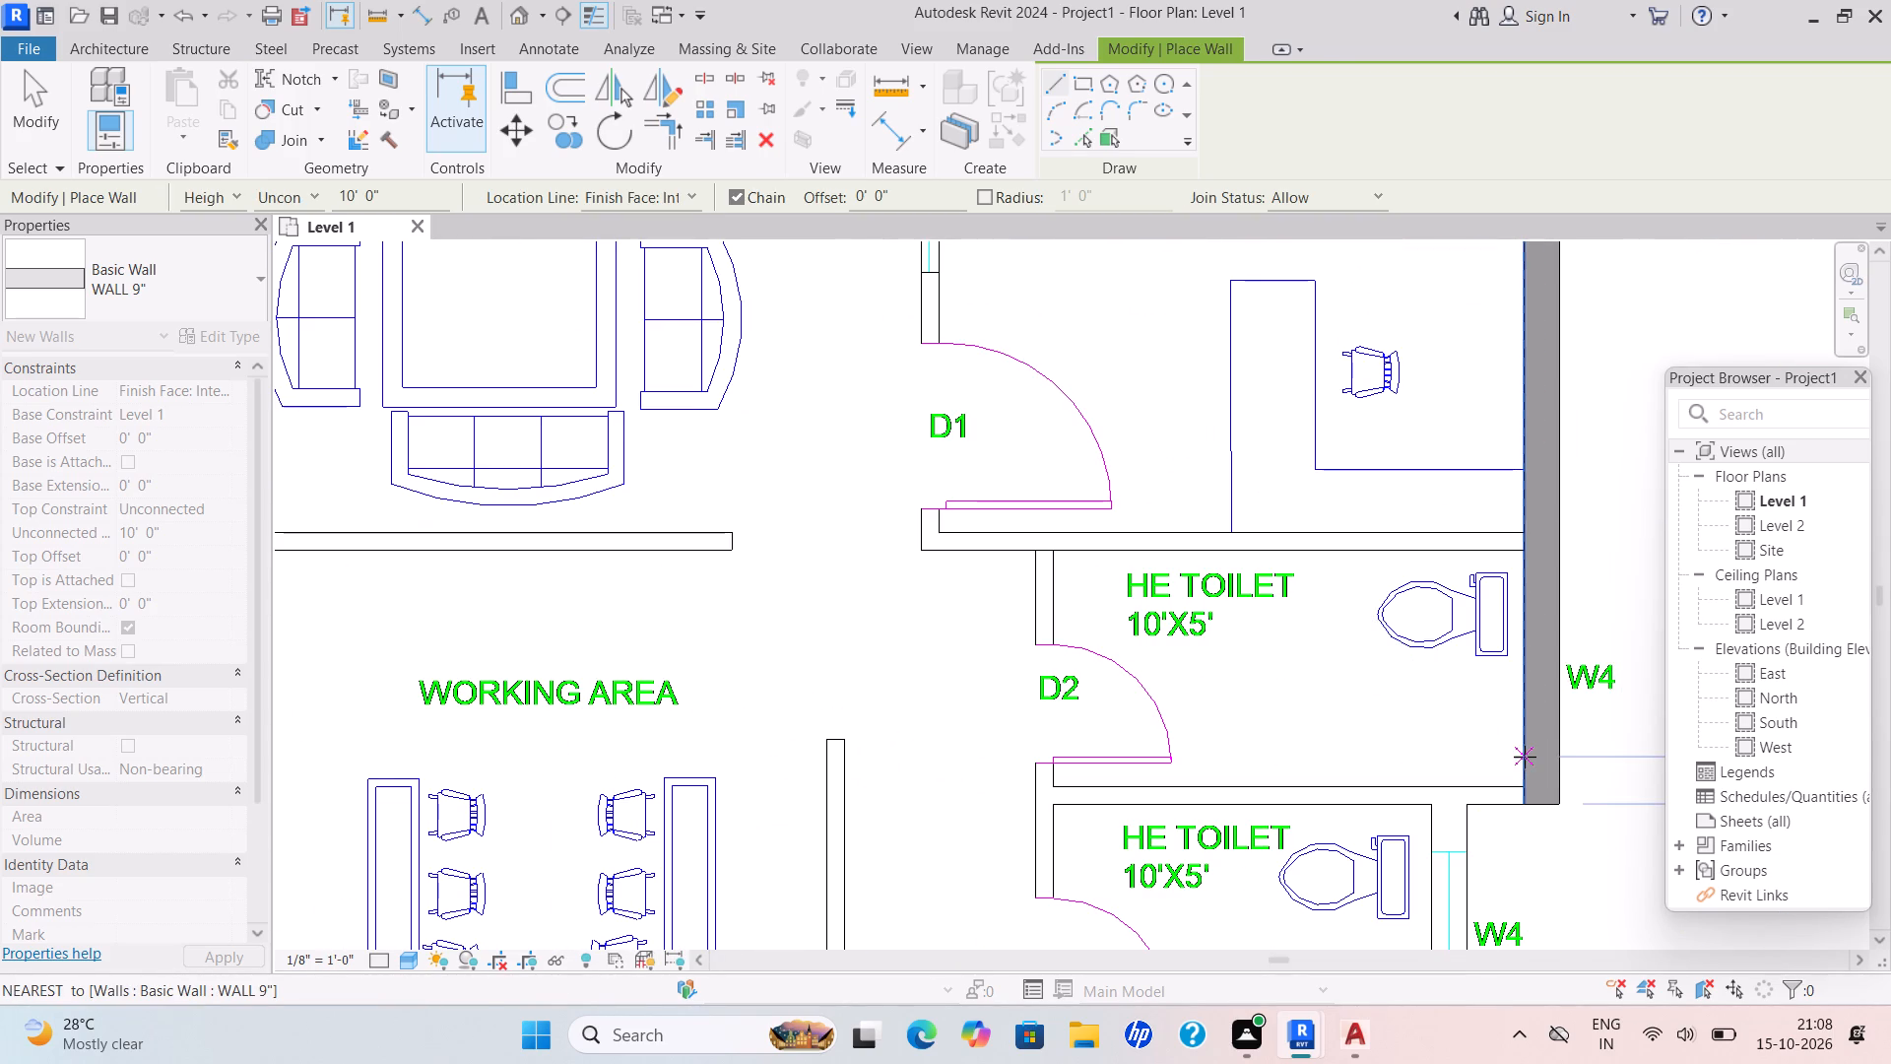
Draw the recessed east outer wall along the lower HE Toilet and both SHE Toilets to the Conference room's north wall, flipped onto the plan lines.
scroll(1524, 757, down, 6)
middle_drag(1477, 822, 1331, 579)
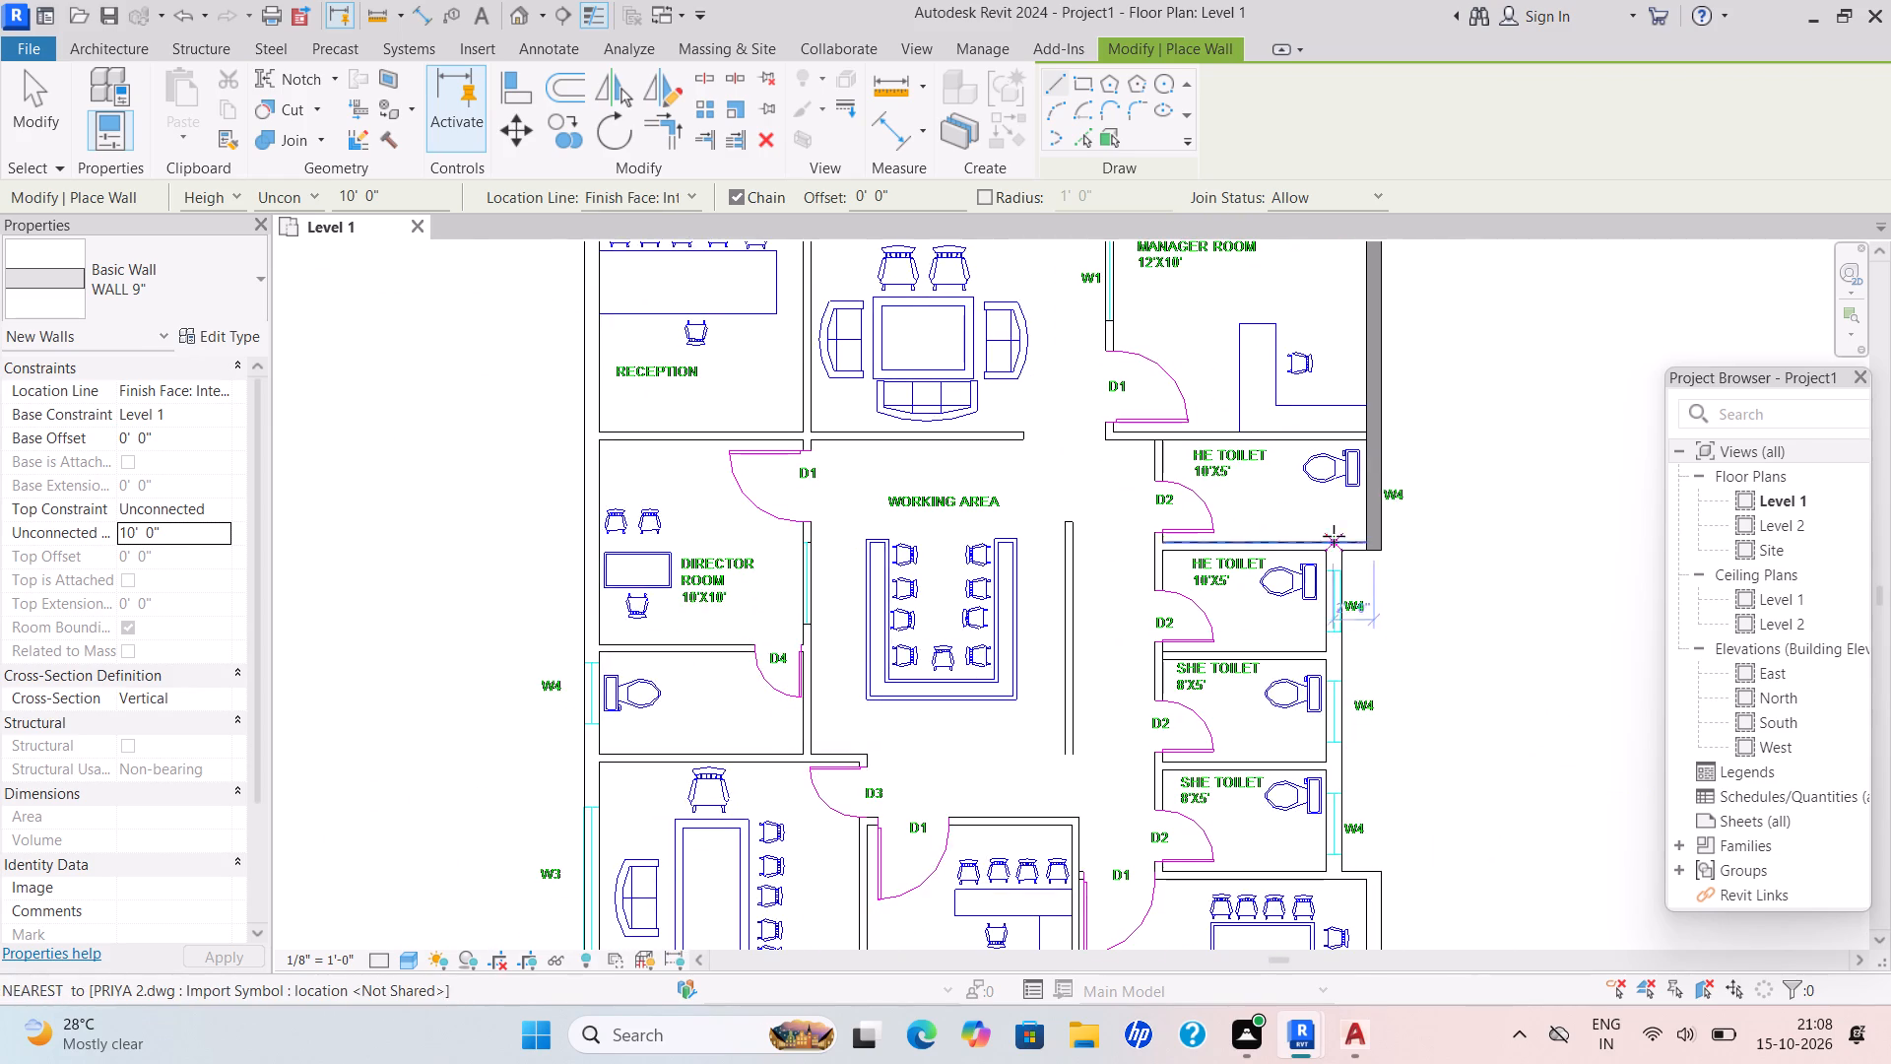
scroll(1334, 536, up, 7)
click(1345, 565)
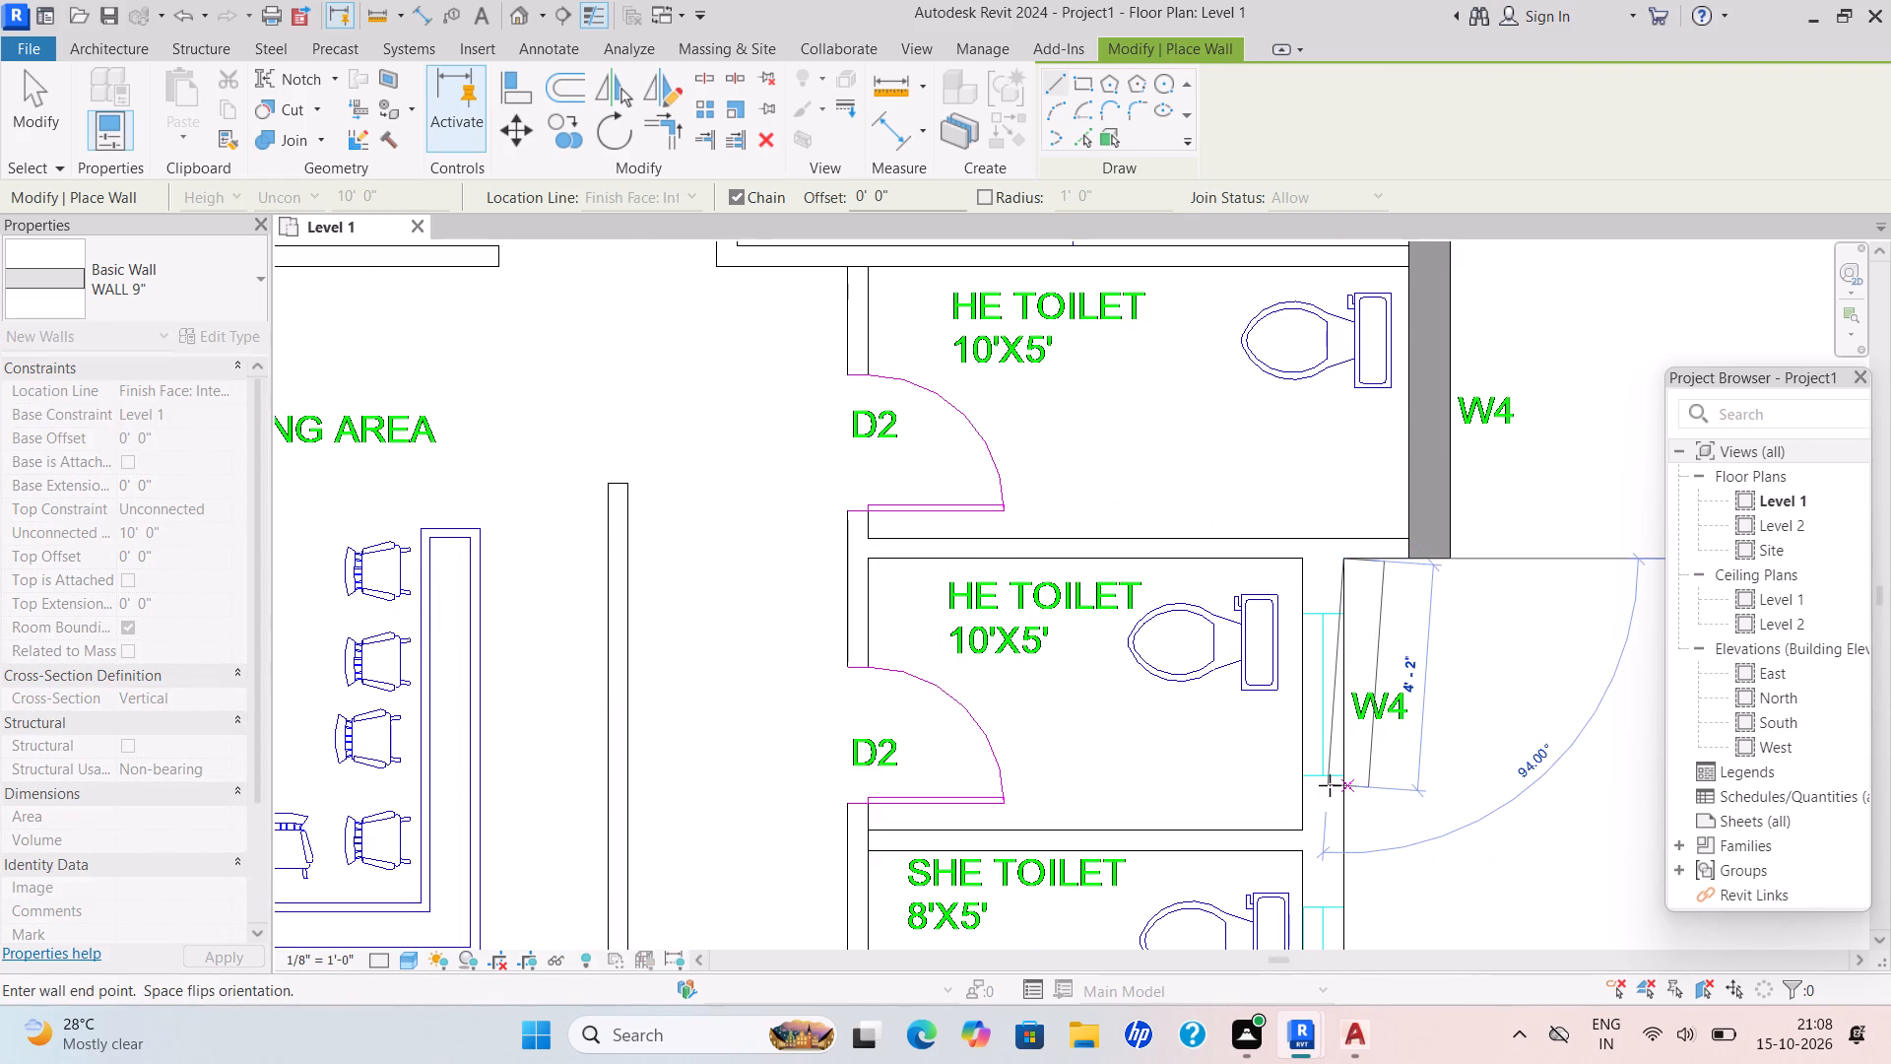
key(space)
scroll(1379, 836, down, 4)
middle_drag(1378, 837, 1331, 613)
scroll(1331, 613, down, 1)
scroll(1323, 901, up, 5)
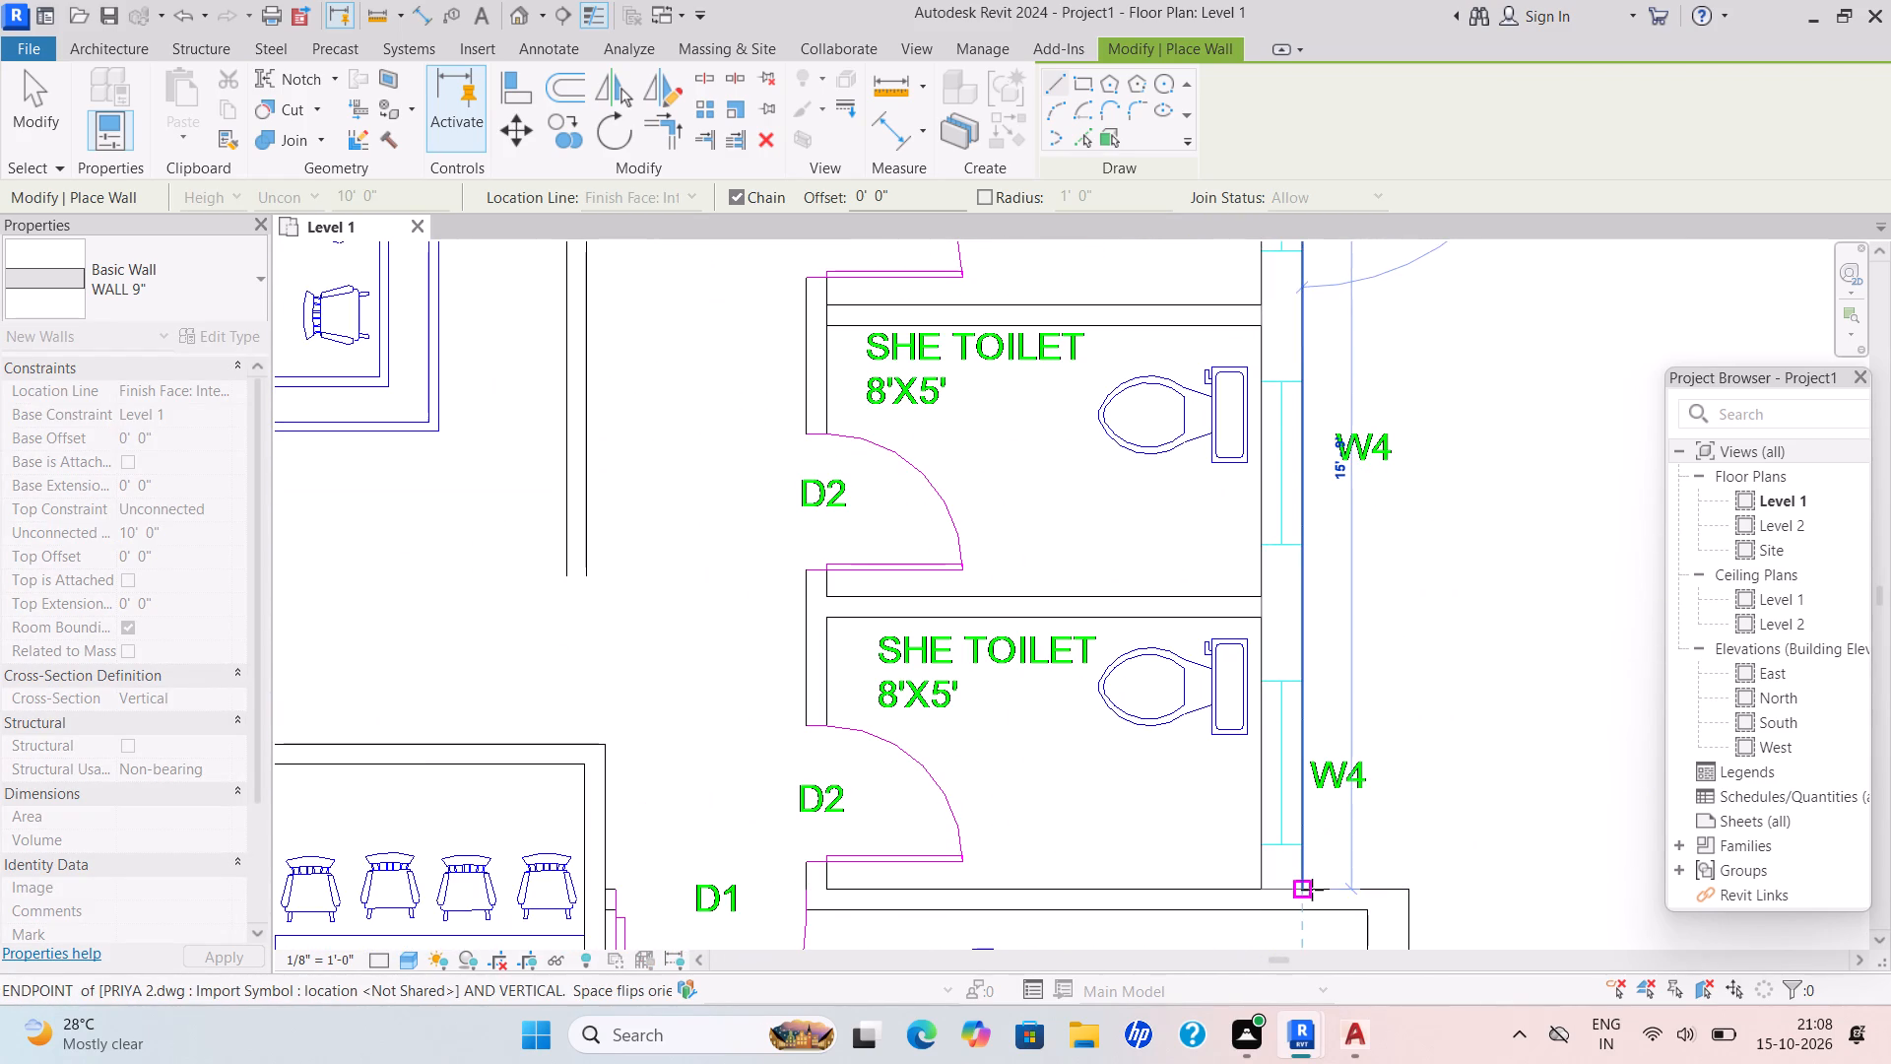
click(1311, 892)
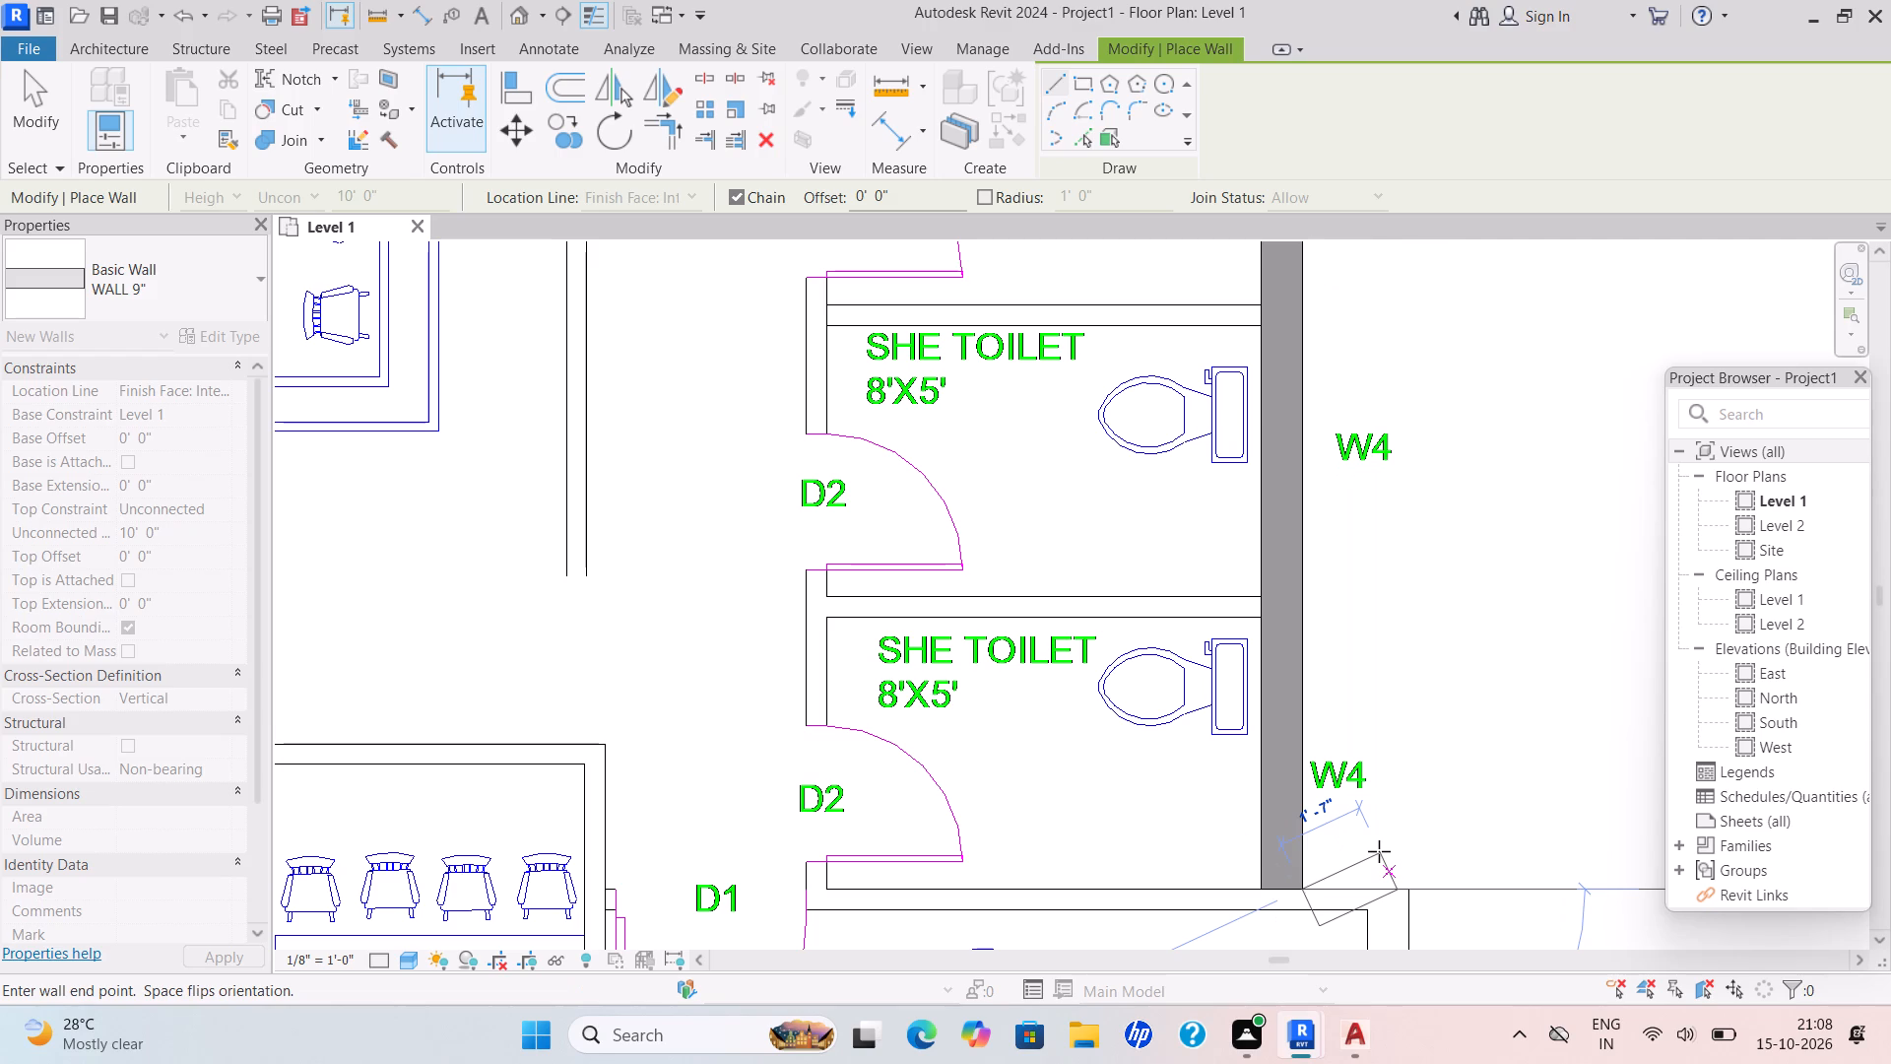
key(Escape)
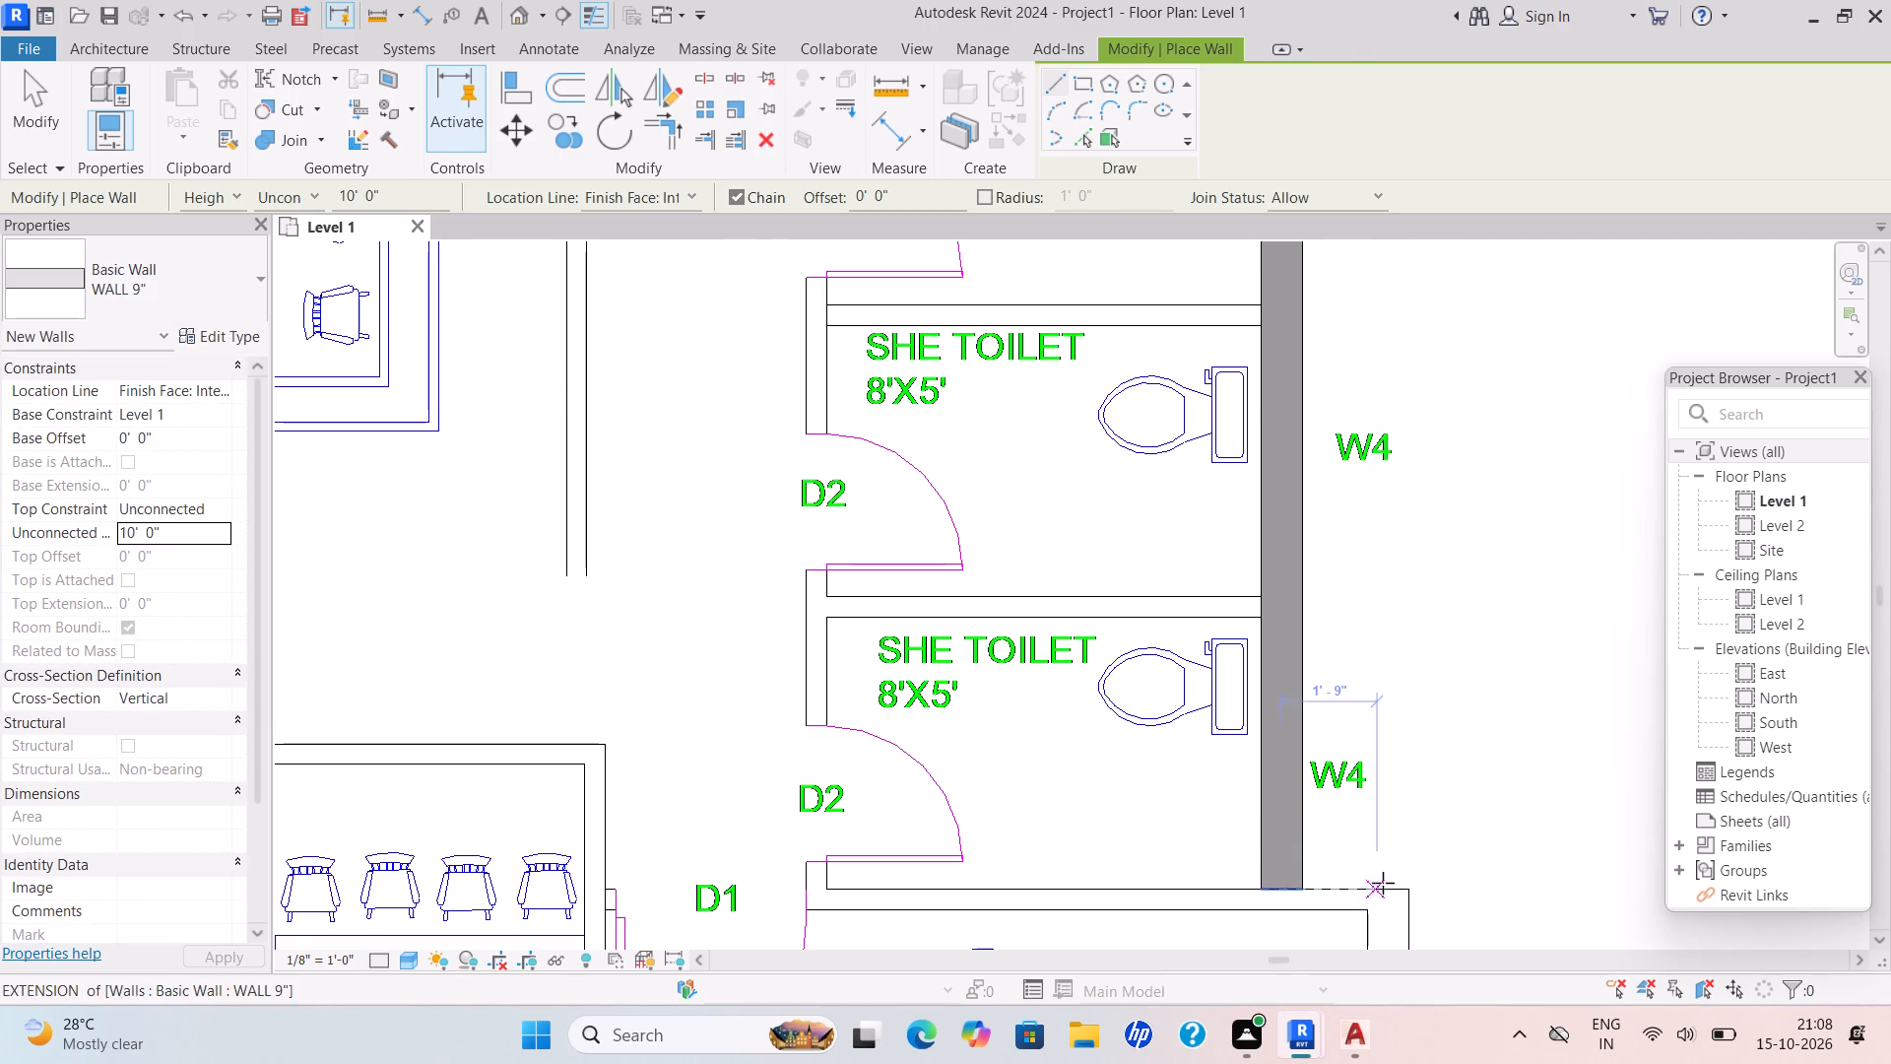
Draw the Conference room's east outer wall from its north-east corner to its south-east corner, flipped onto the plan's wall lines.
scroll(1383, 883, up, 4)
middle_drag(1348, 779, 1260, 595)
scroll(1294, 655, down, 1)
drag(1336, 700, 1336, 721)
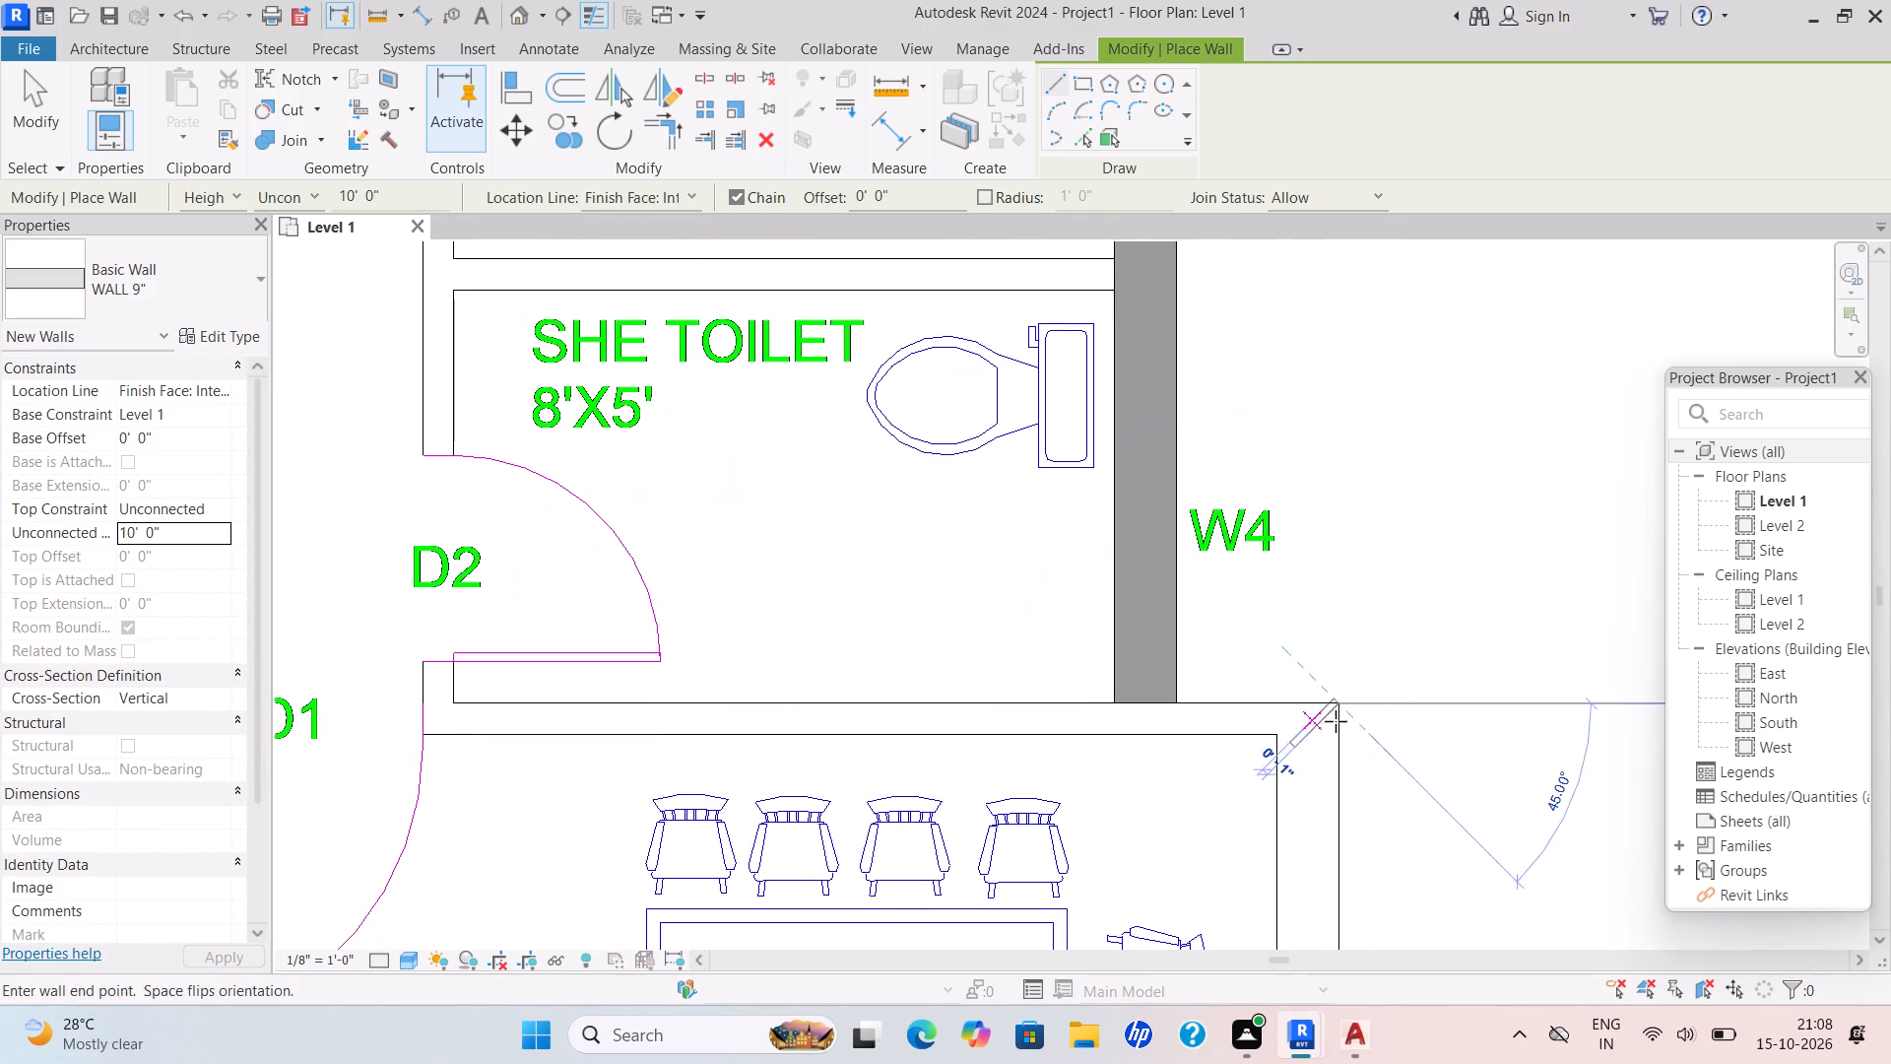
drag(1336, 721, 1336, 718)
key(space)
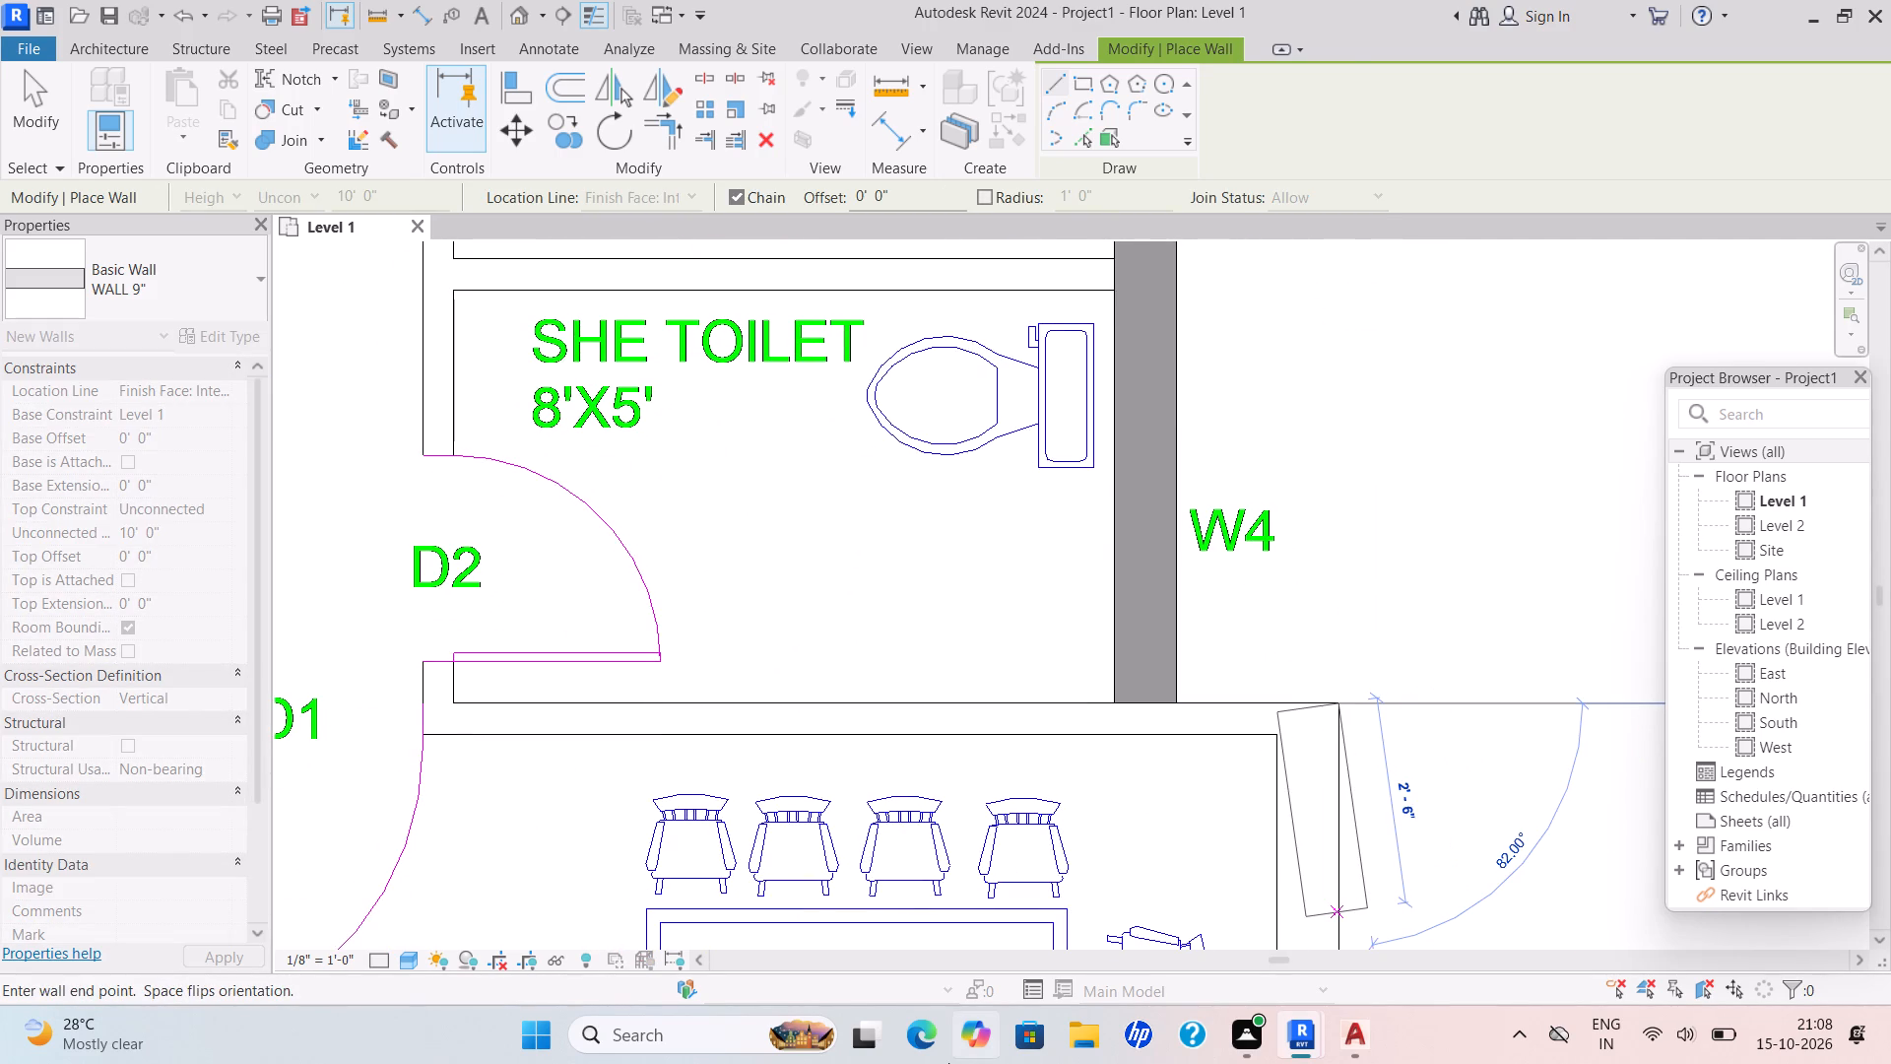
scroll(947, 1063, down, 4)
middle_drag(931, 1032, 858, 820)
scroll(1335, 824, down, 3)
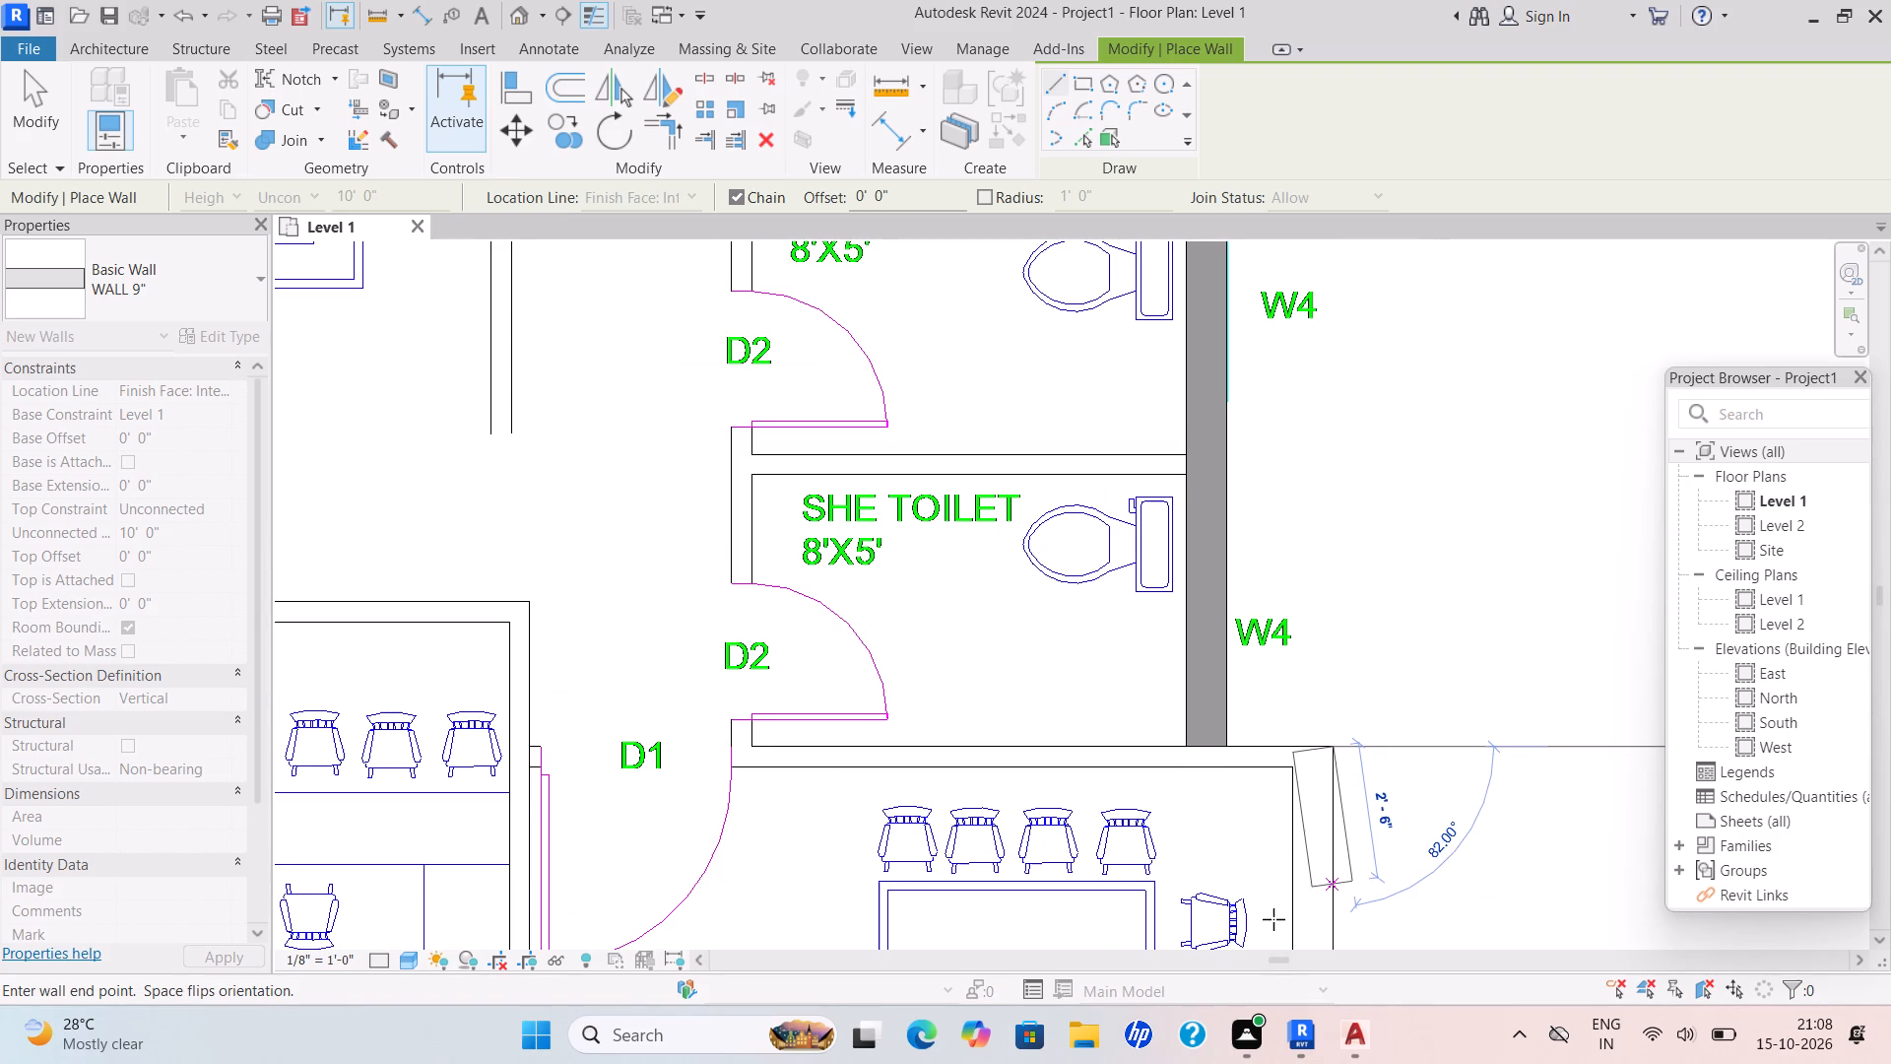
scroll(1212, 919, up, 1)
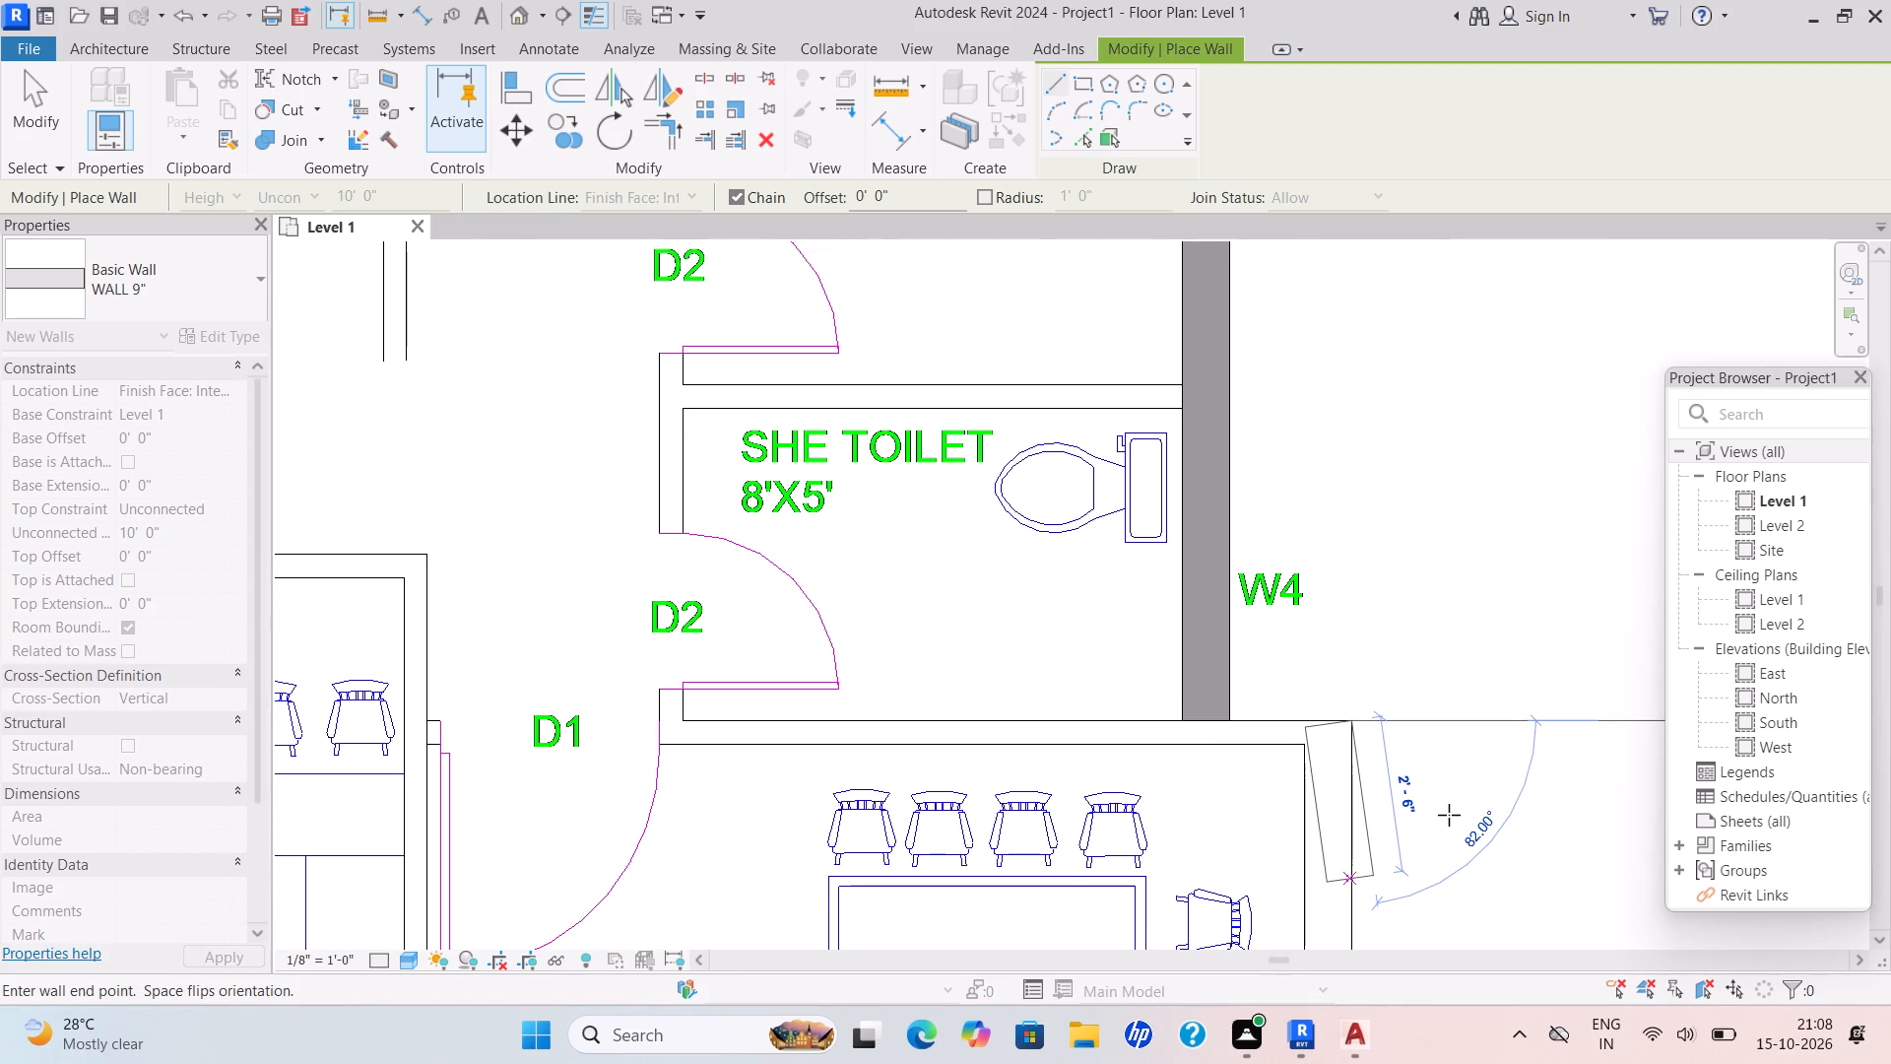
key(Escape)
key(Escape)
key(Escape)
key(Escape)
key(Escape)
key(Escape)
key(Escape)
click(1343, 730)
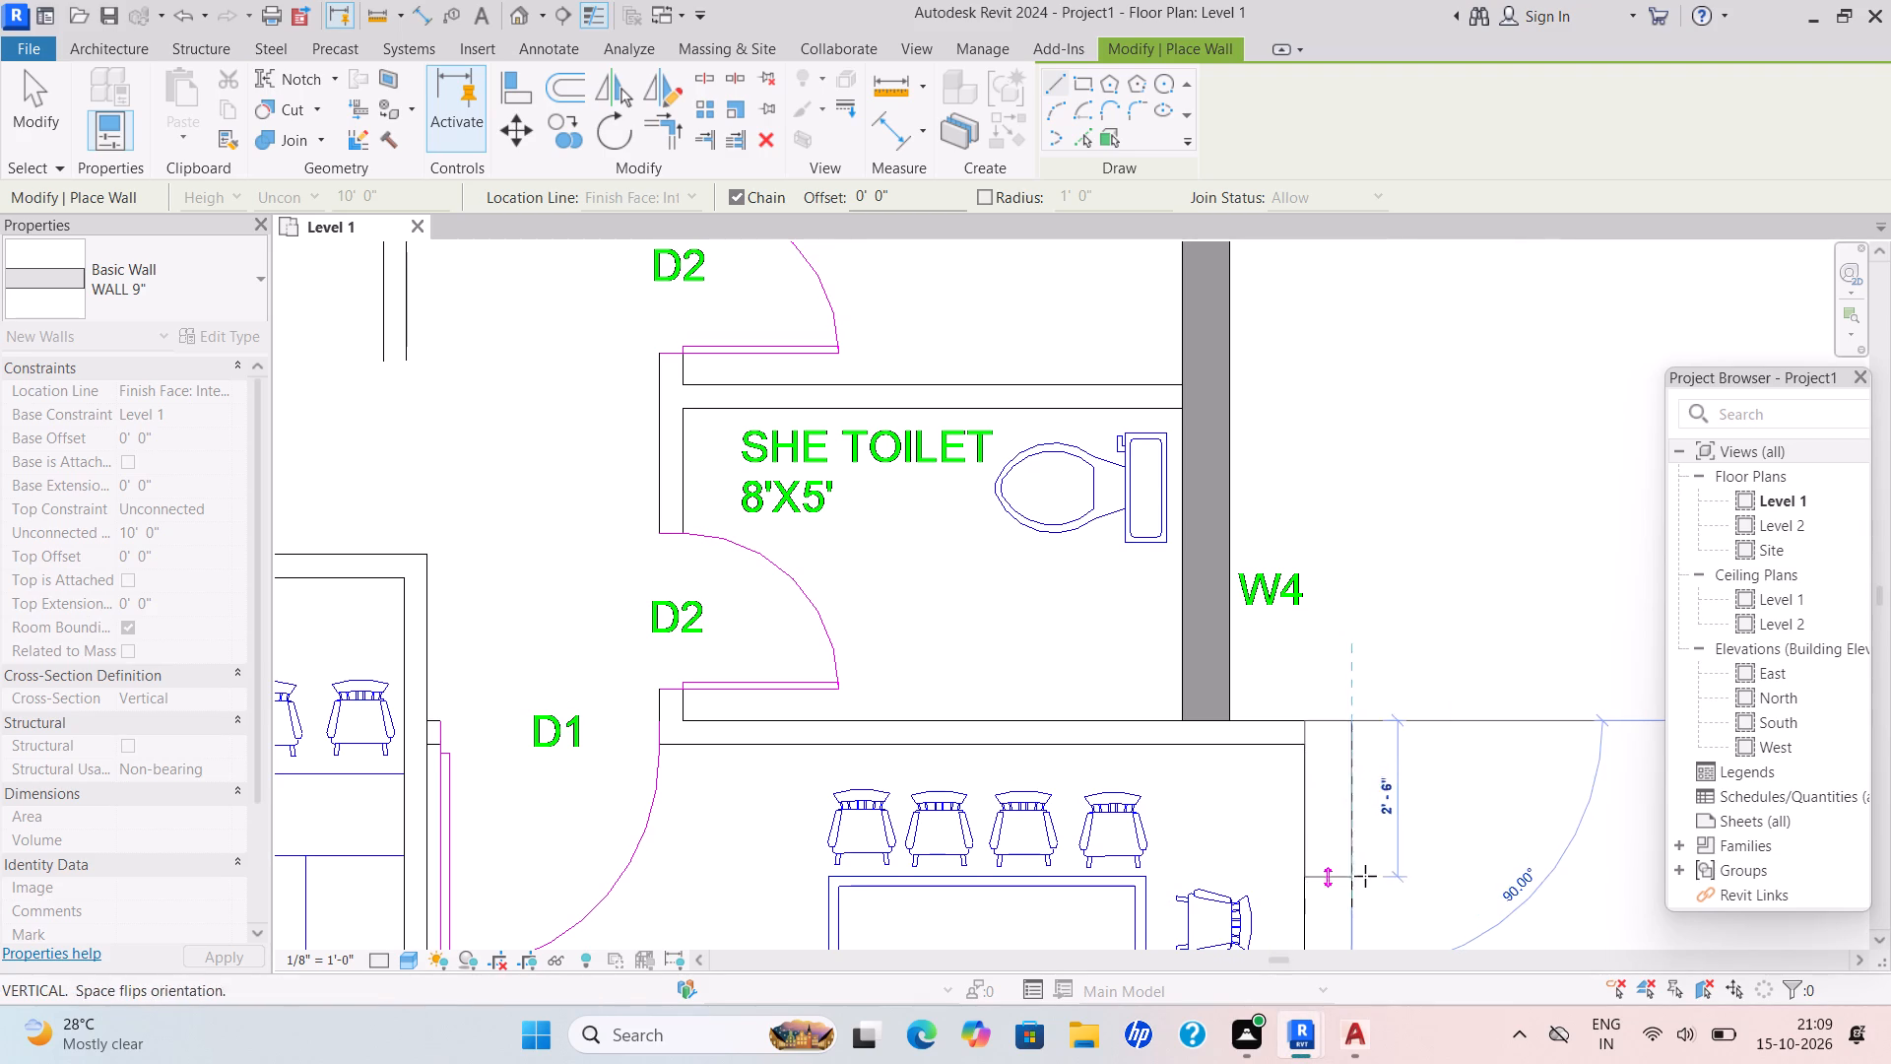
scroll(1366, 876, down, 3)
middle_drag(1366, 876, 1273, 414)
scroll(1256, 616, up, 5)
click(1263, 615)
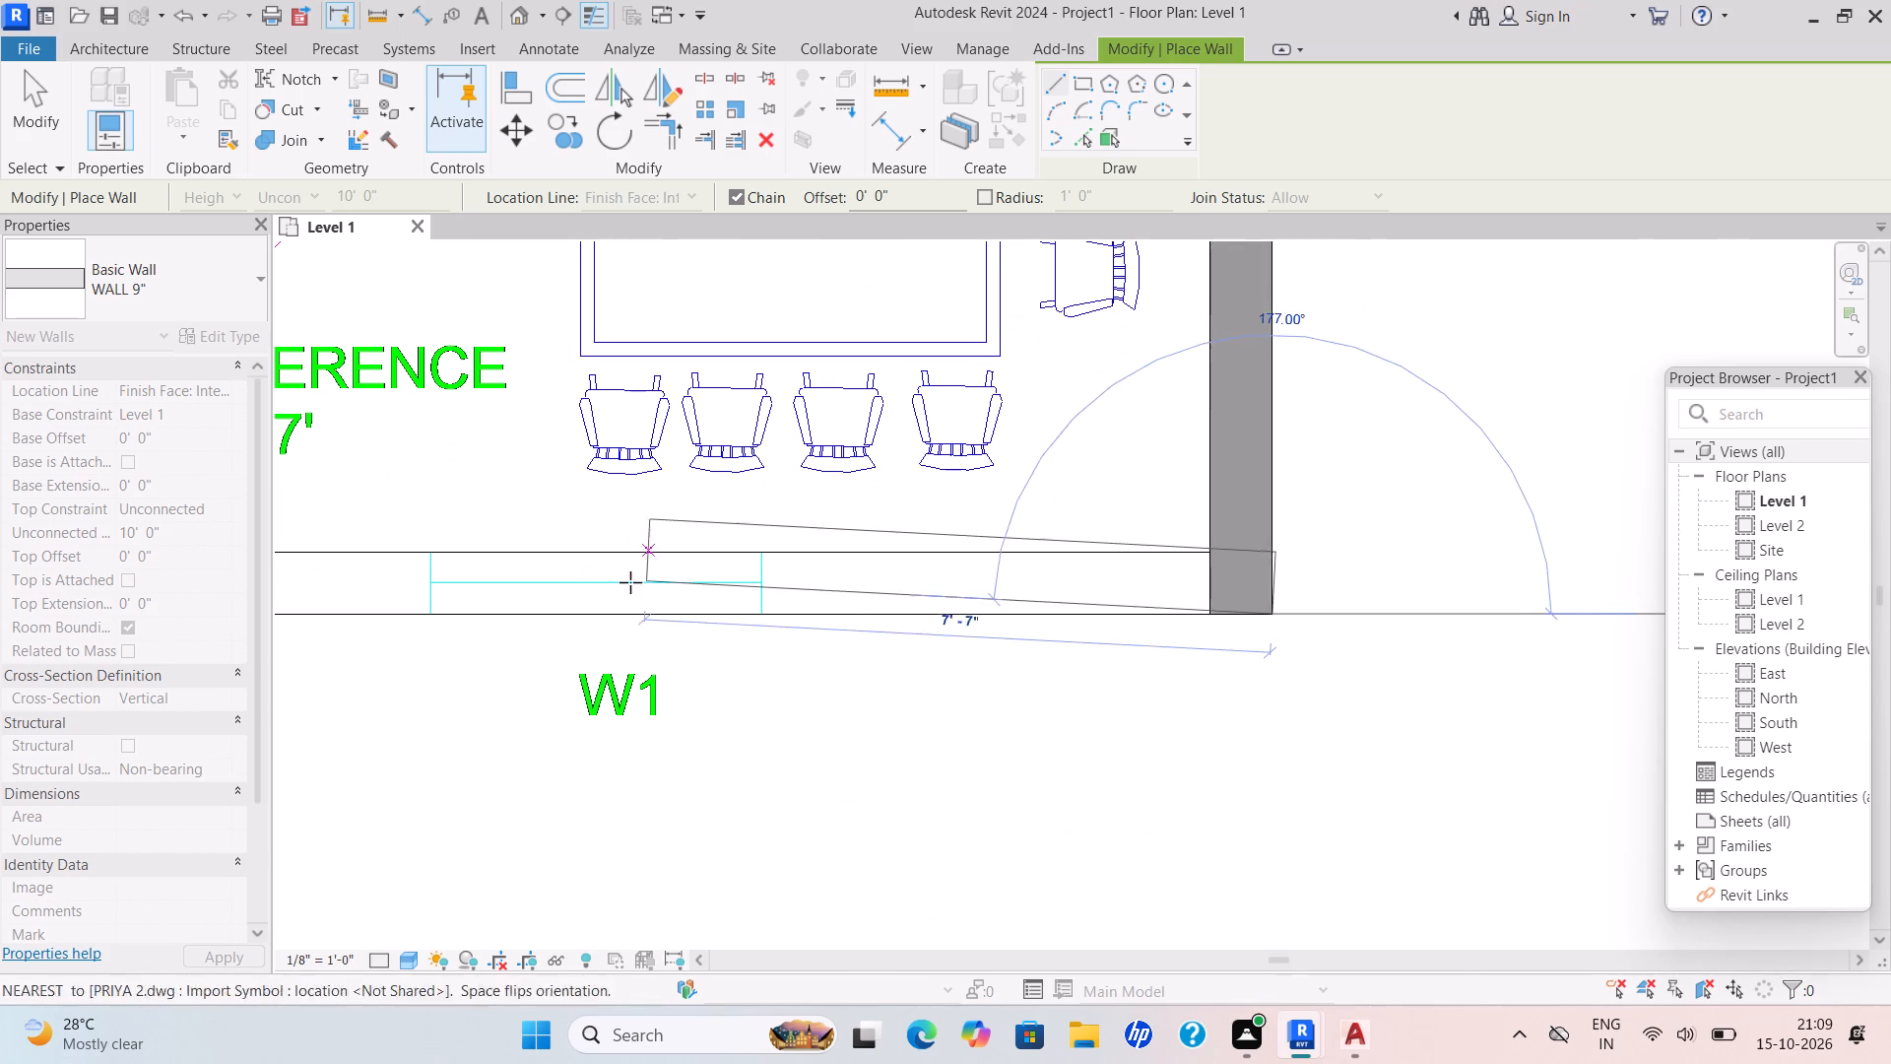
Continue the south outer wall about 38' 8" from the Conference room corner past the H.R Room to the Dining Room's south-west corner.
scroll(534, 602, down, 2)
middle_drag(533, 607, 1165, 588)
scroll(943, 606, down, 2)
scroll(587, 579, down, 1)
middle_drag(583, 579, 964, 589)
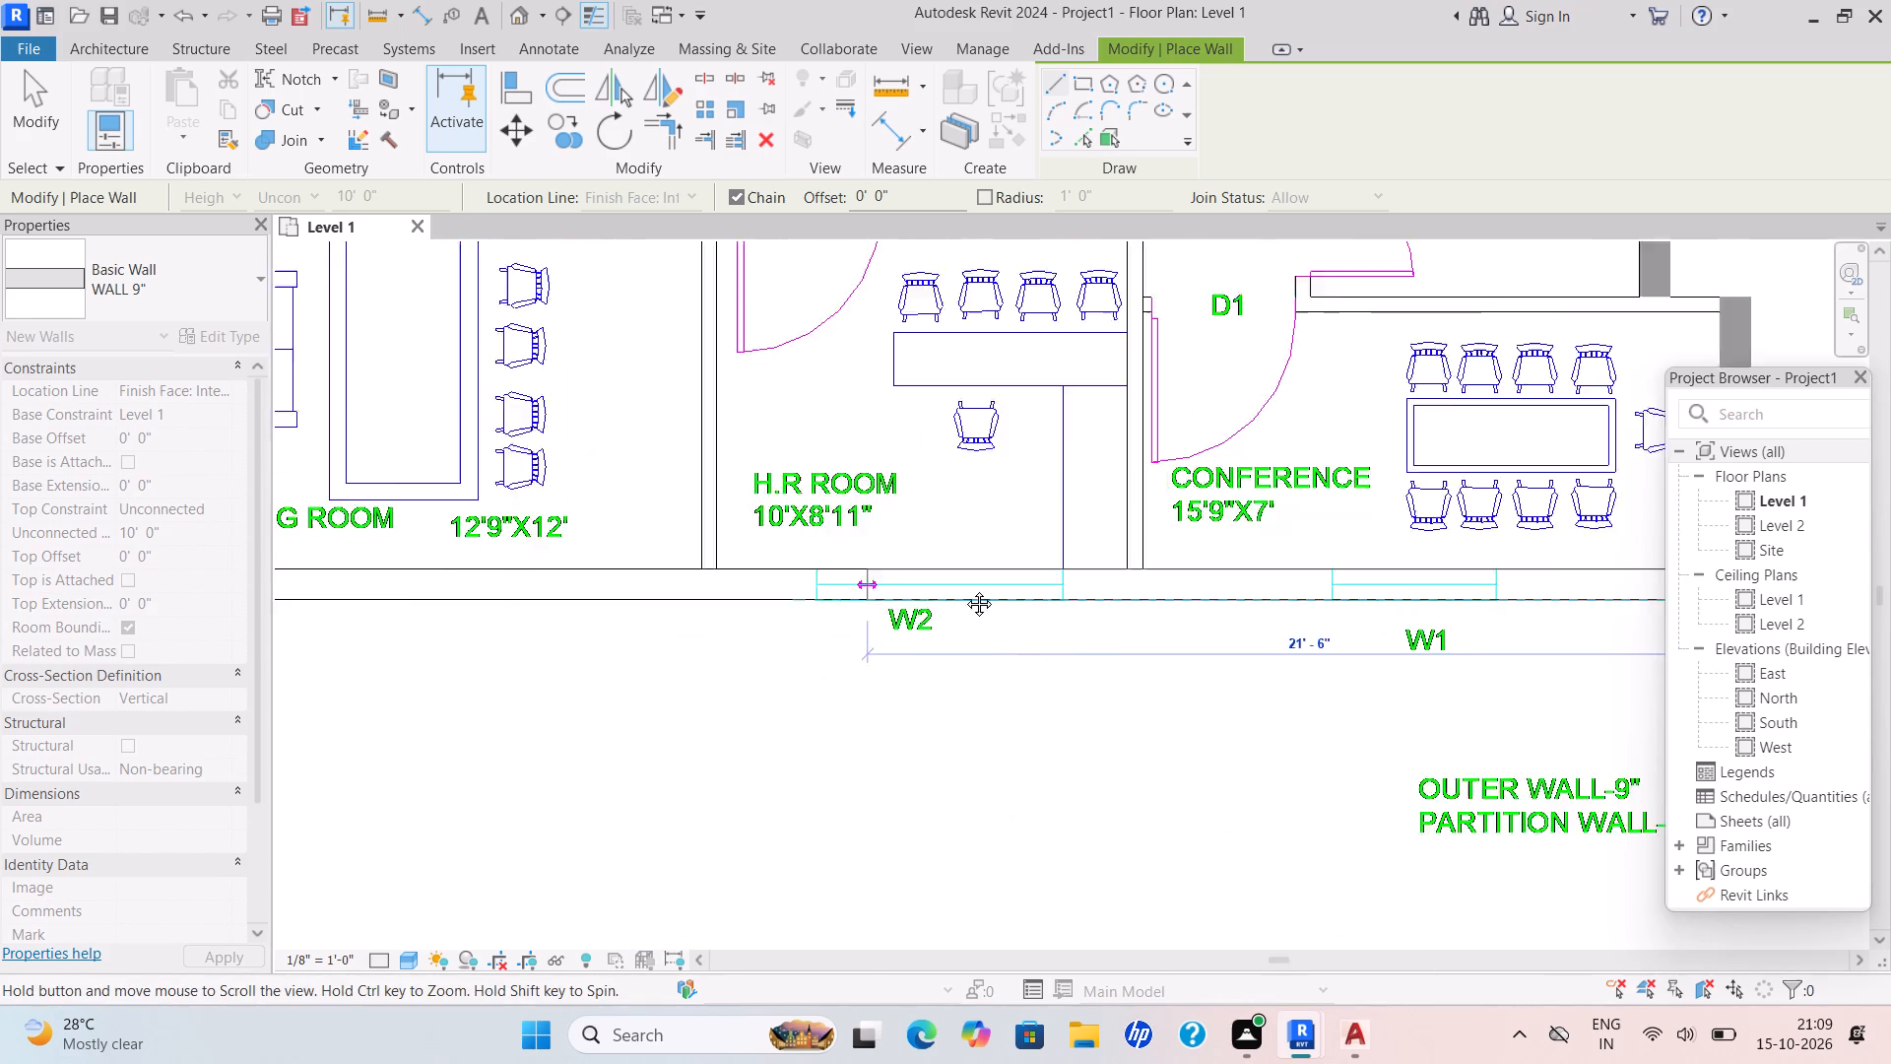
middle_drag(964, 589, 1059, 595)
click(339, 601)
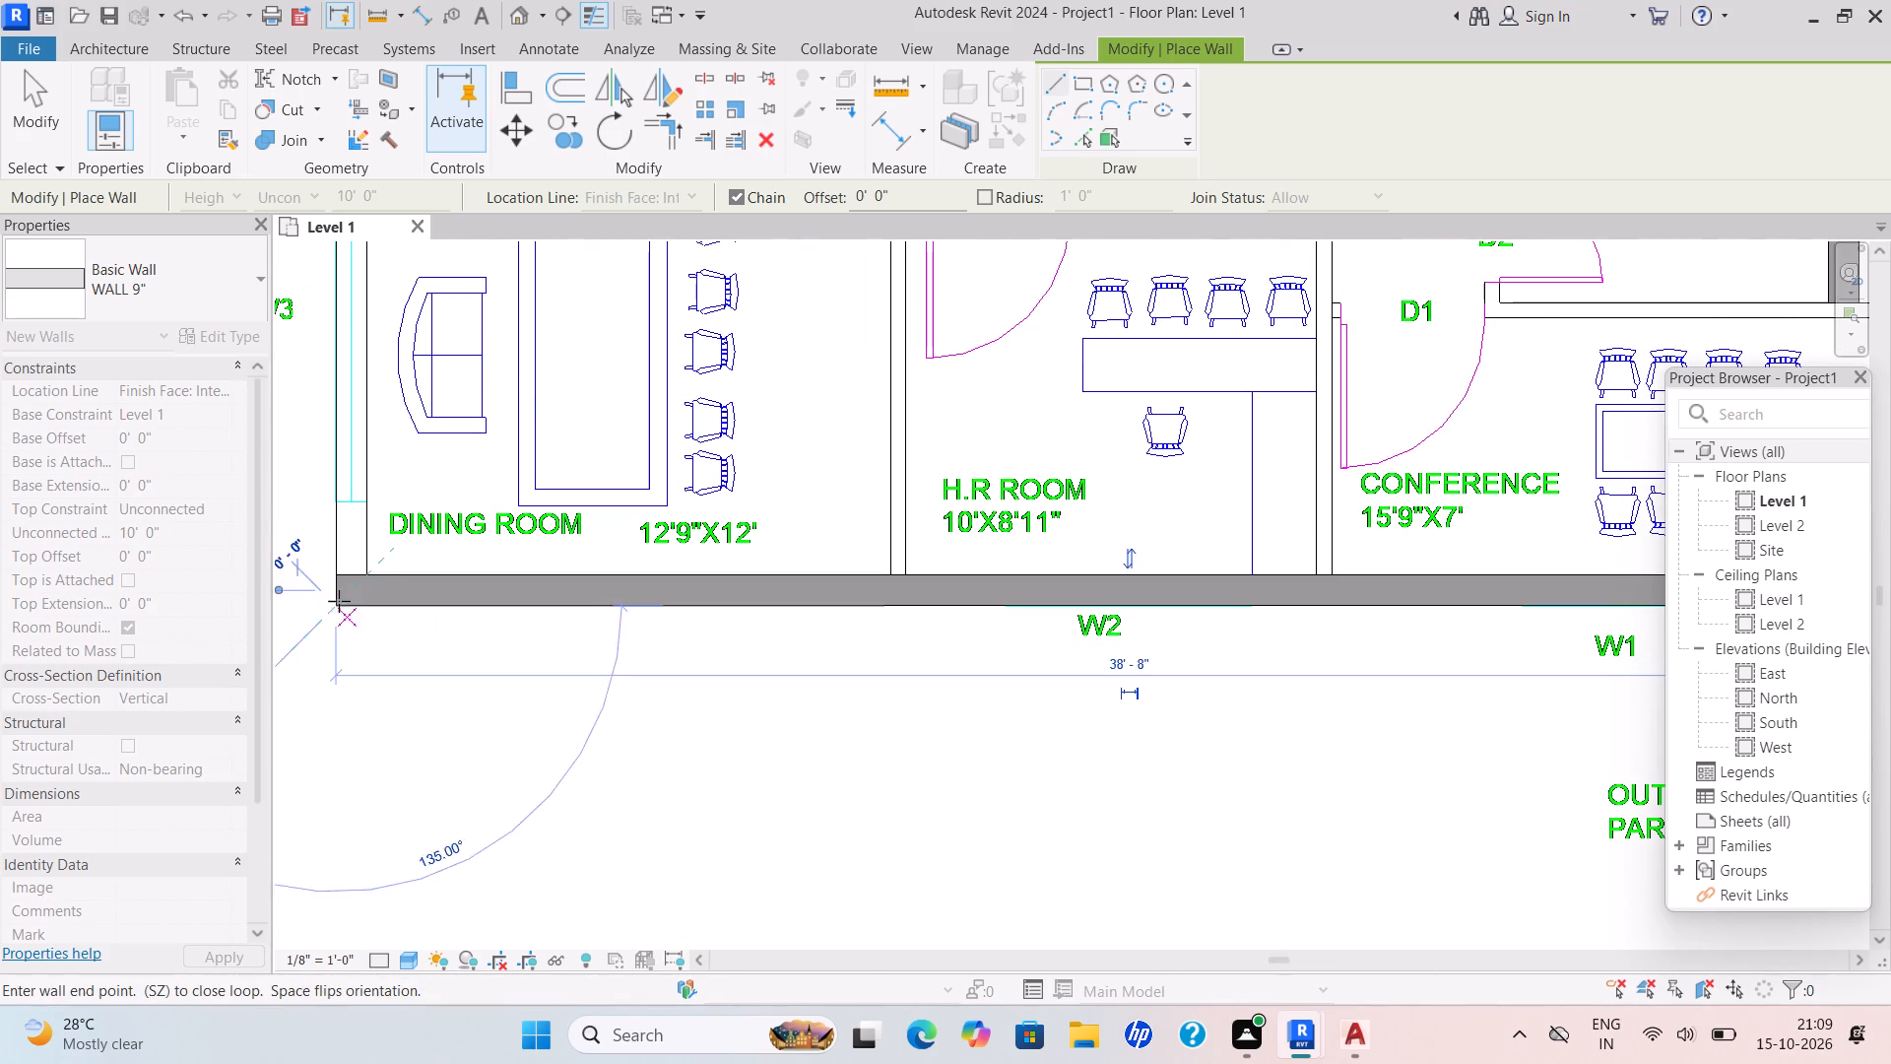
Draw the west outer wall from the Dining Room's south-west corner north to the Waiting Area's north-west corner, closing the outline.
scroll(335, 390, down, 3)
middle_drag(335, 392, 403, 679)
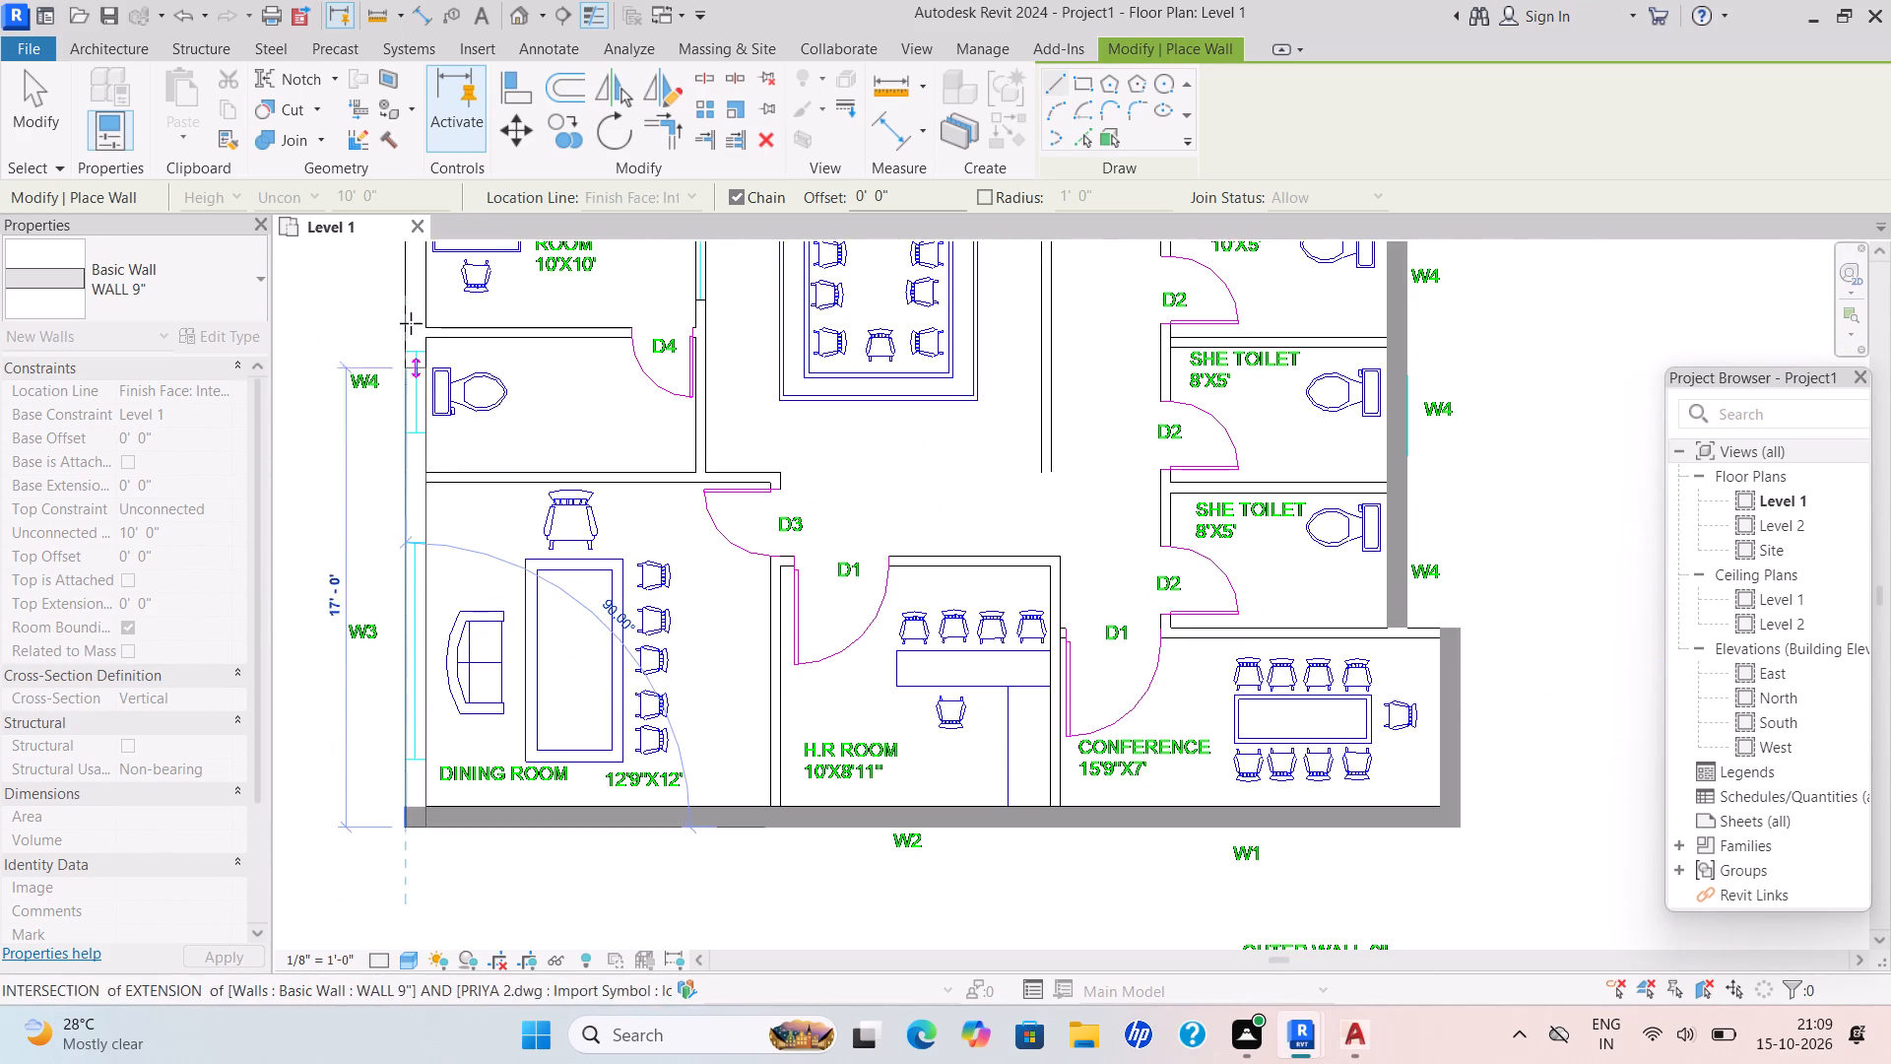
scroll(411, 323, down, 4)
middle_drag(424, 375, 510, 676)
middle_click(510, 676)
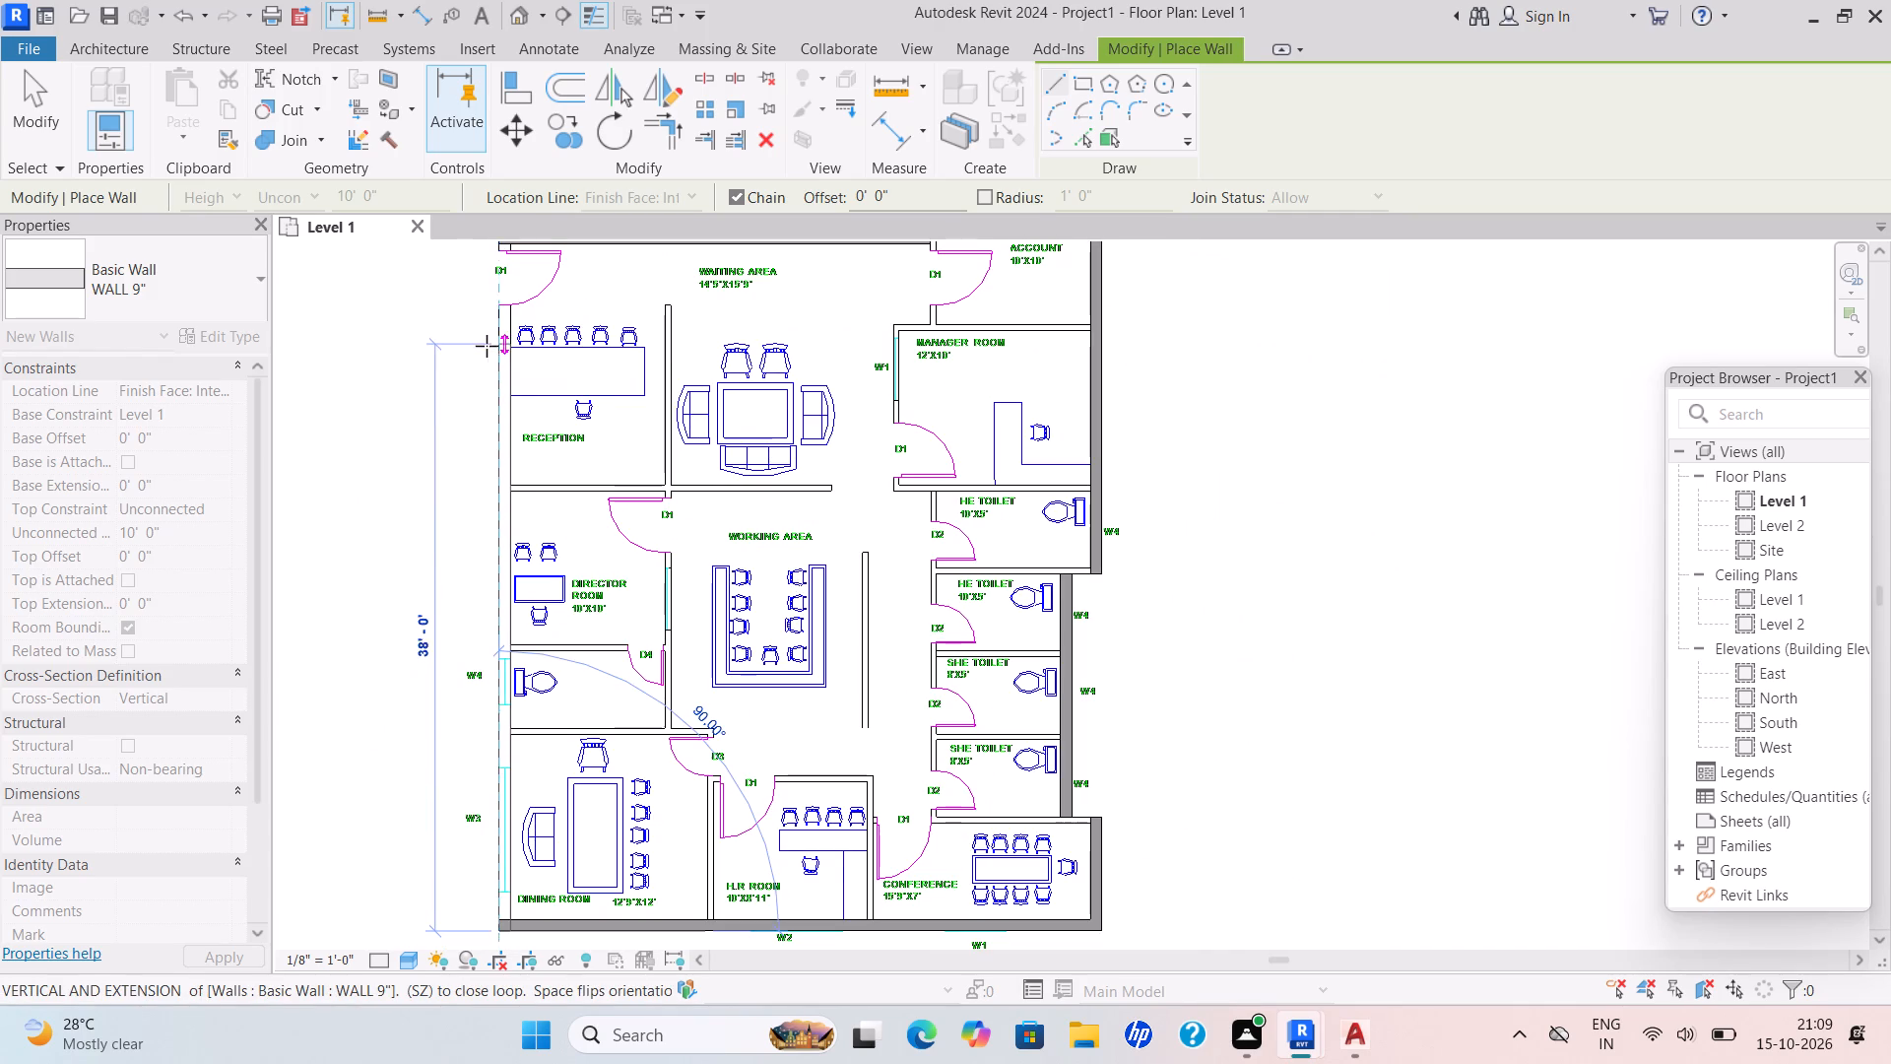
scroll(494, 366, down, 1)
middle_drag(492, 357, 523, 503)
scroll(528, 403, up, 7)
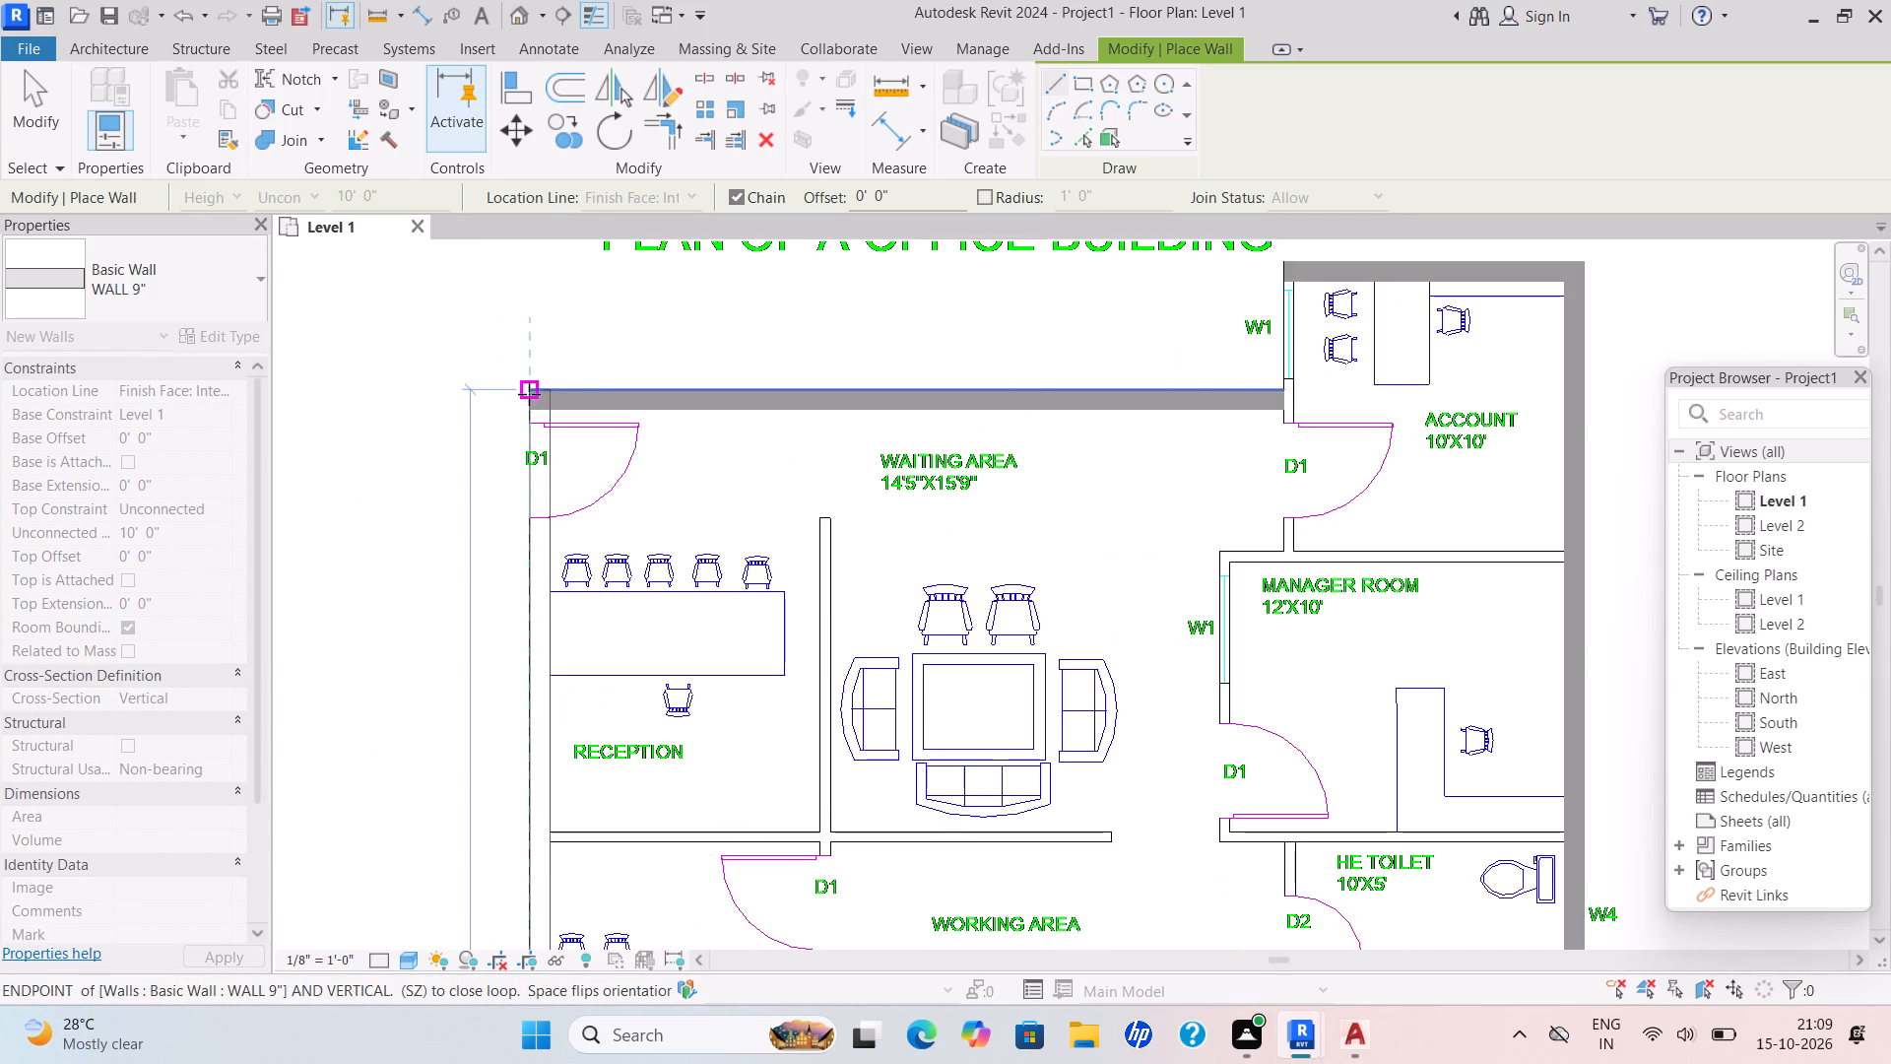
scroll(529, 394, up, 2)
click(530, 378)
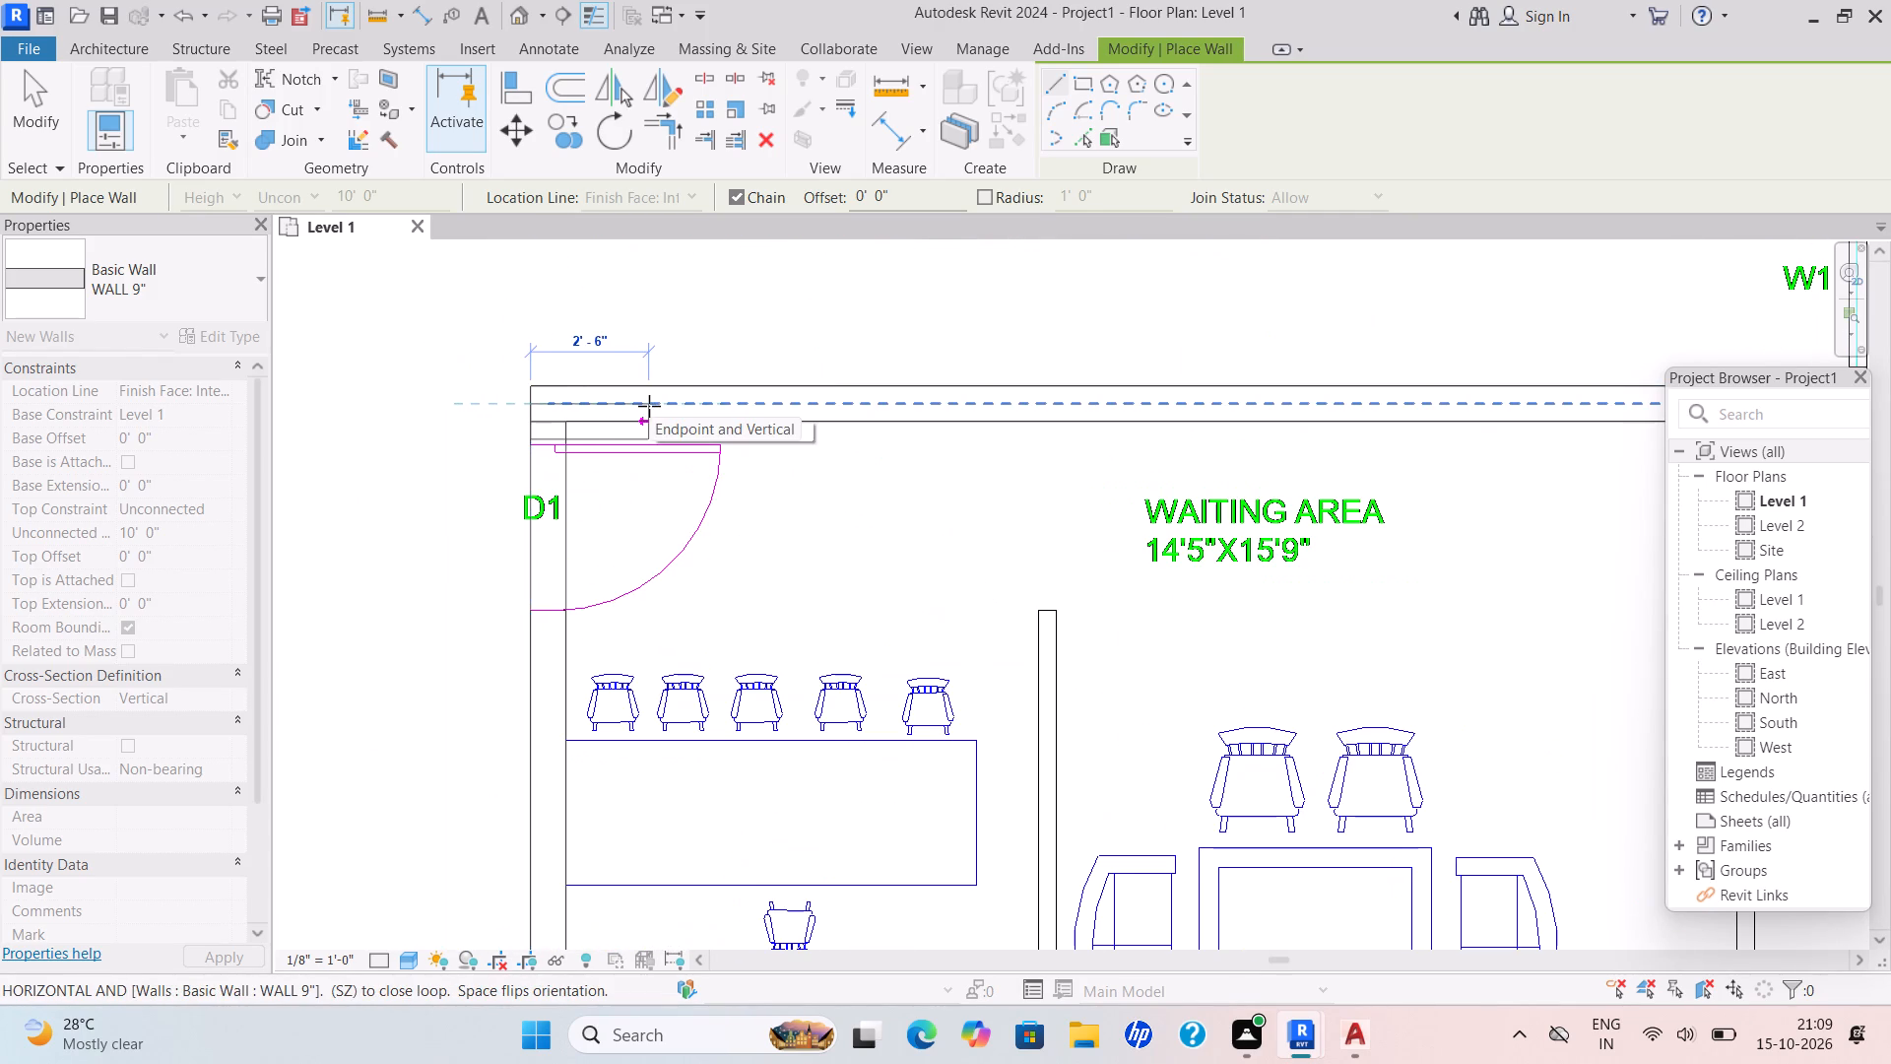
key(Escape)
For a new wall, duplicate the Generic - 5" basic wall type and name the copy WALL 4.5".
scroll(649, 406, down, 8)
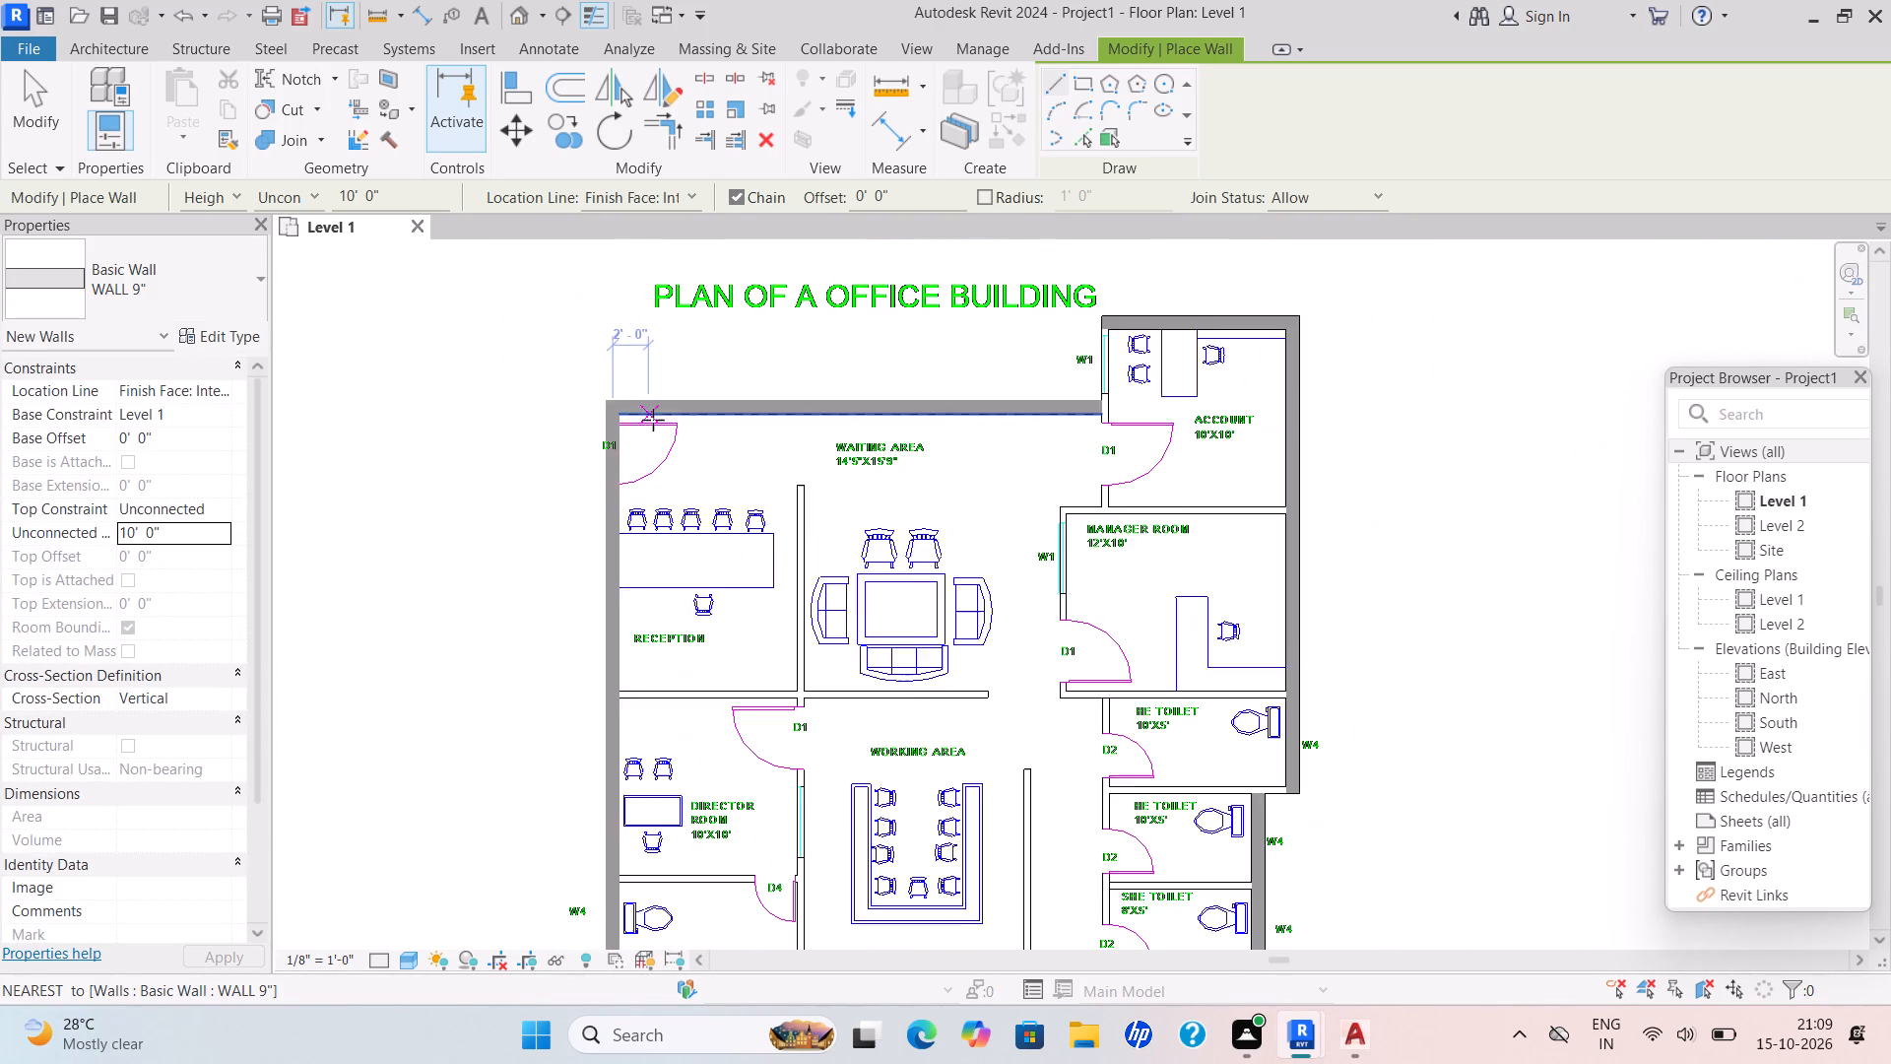
scroll(653, 420, down, 4)
scroll(738, 478, down, 2)
middle_drag(738, 478, 709, 422)
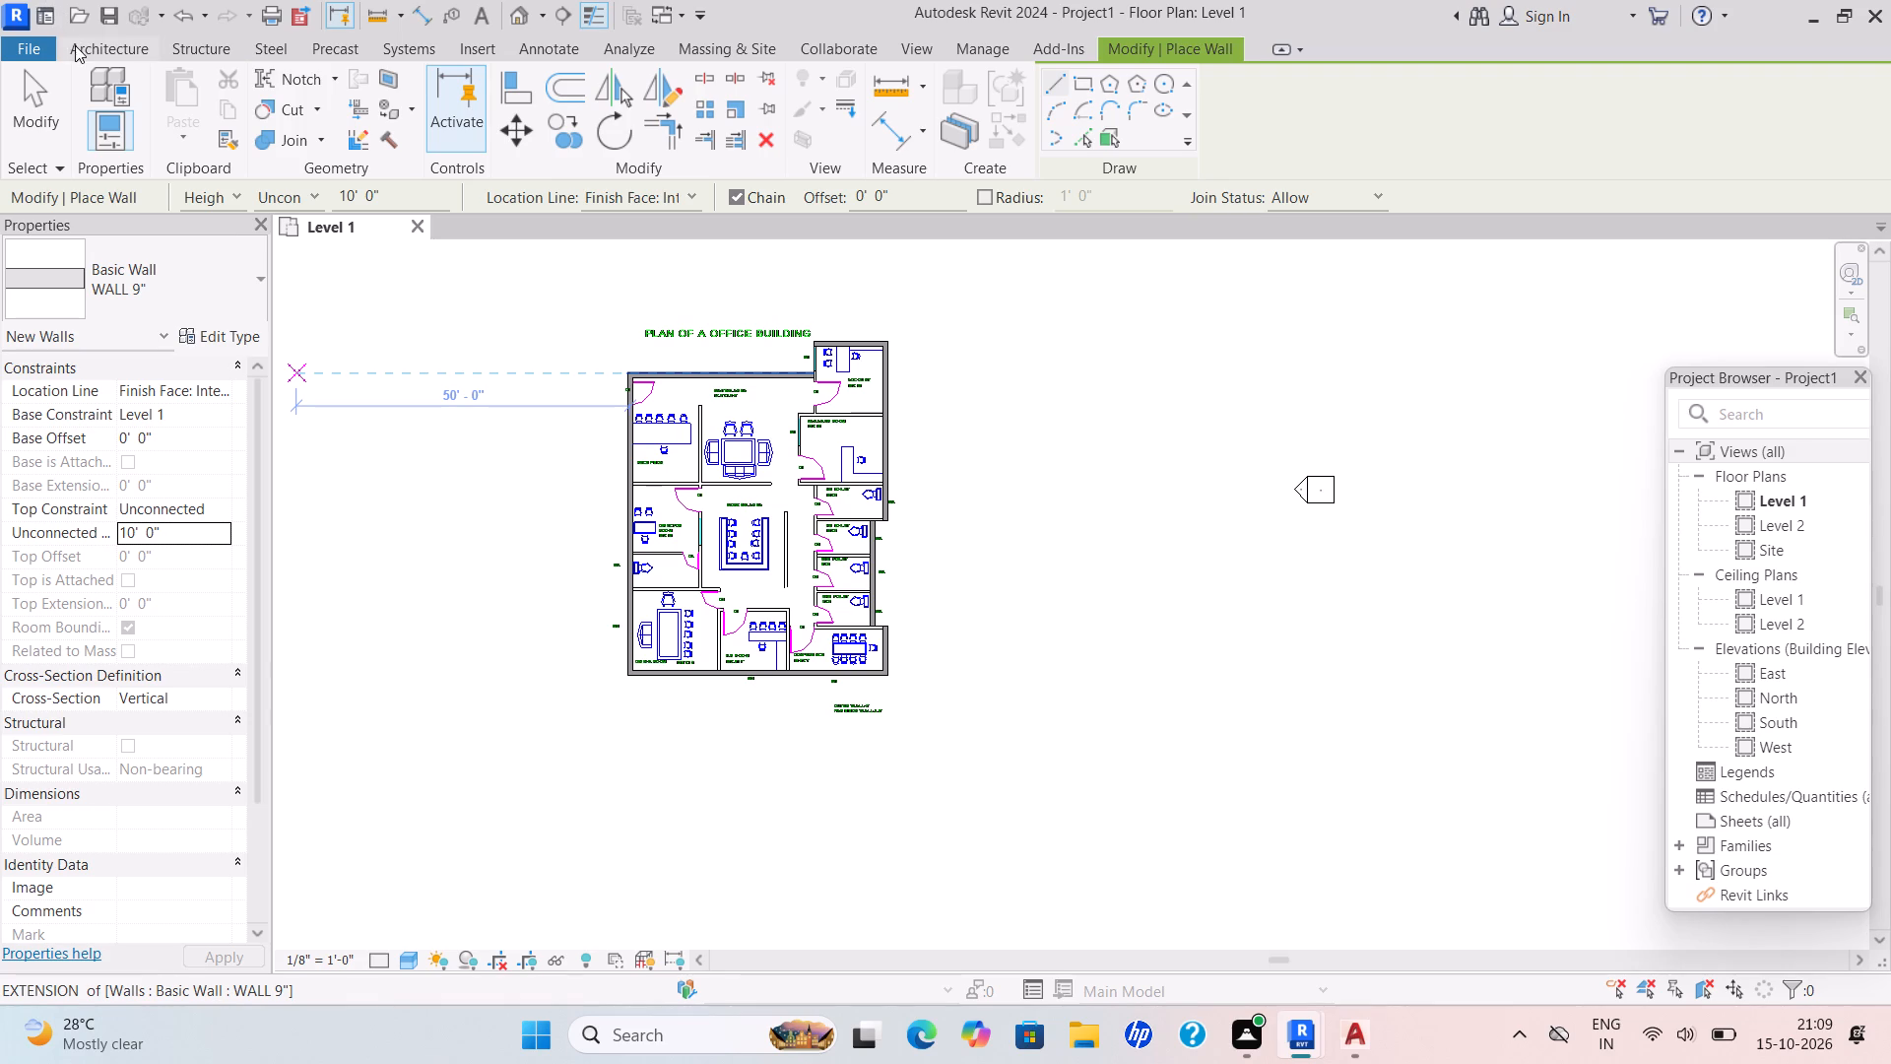
click(73, 41)
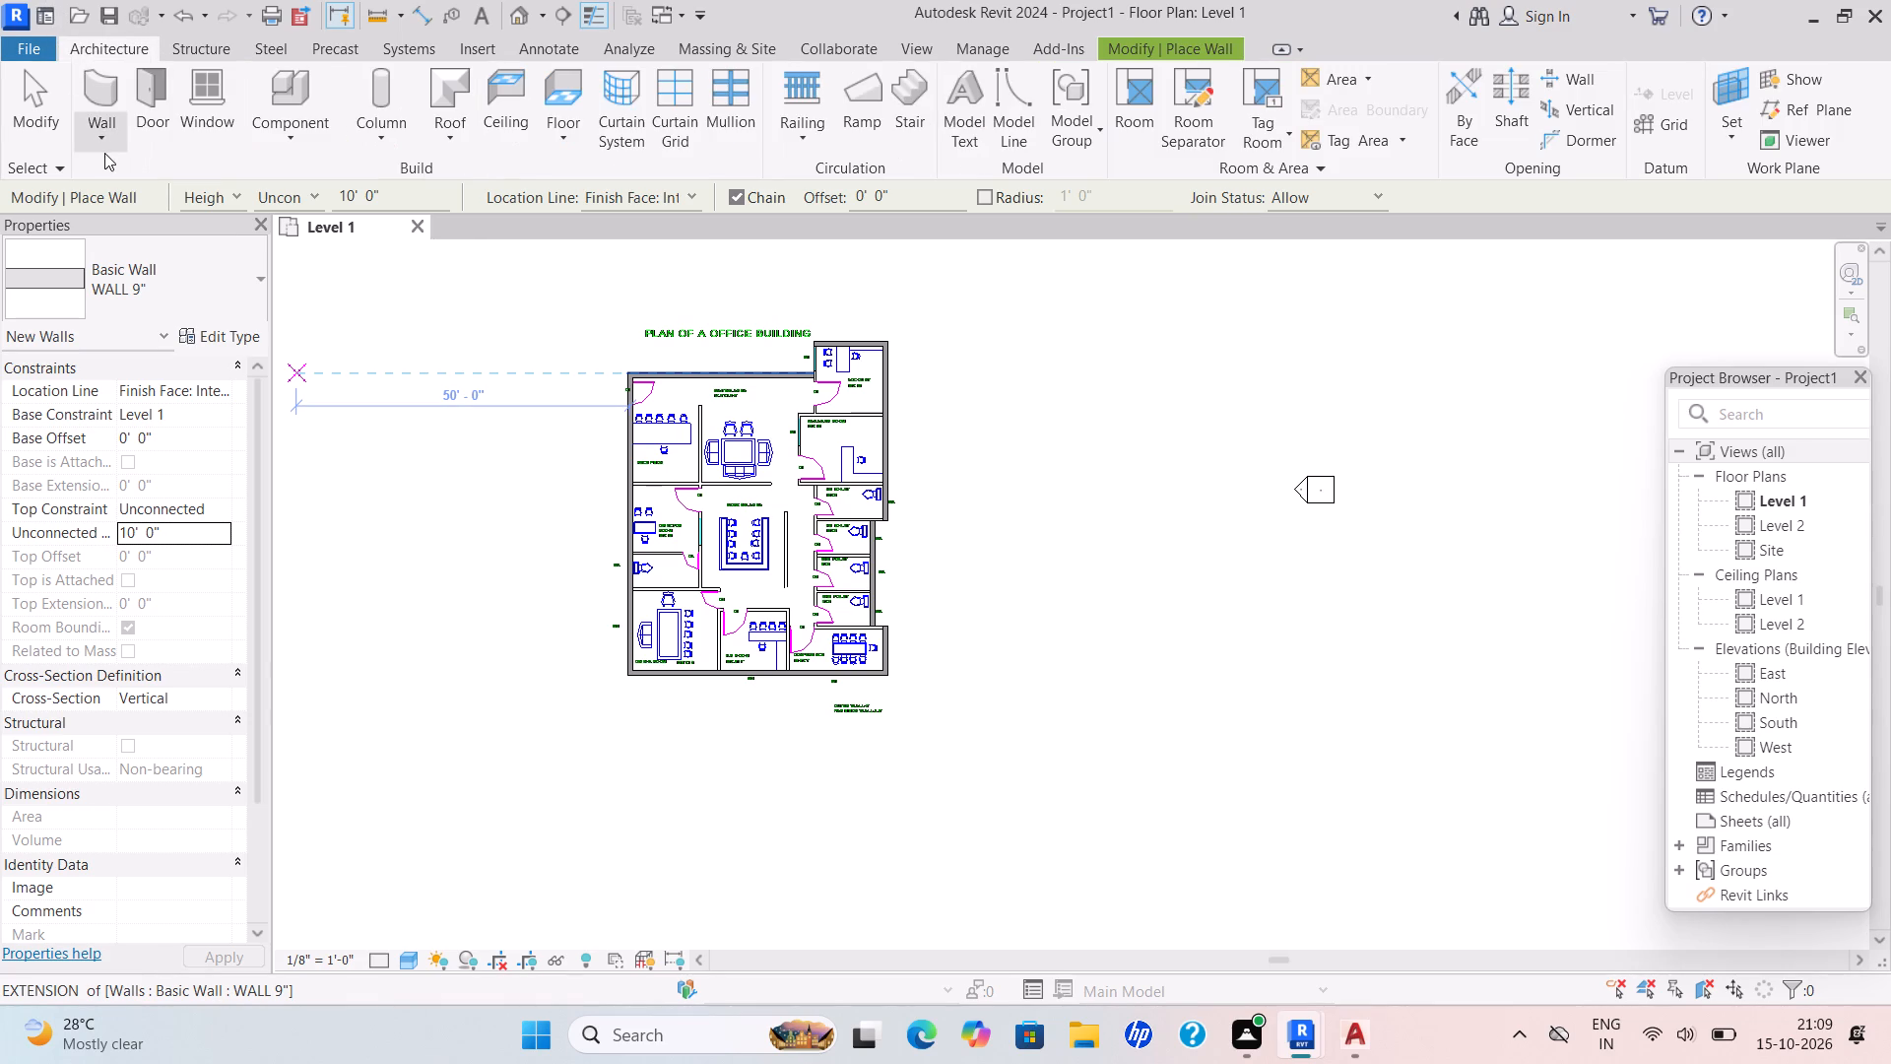
click(98, 135)
click(132, 174)
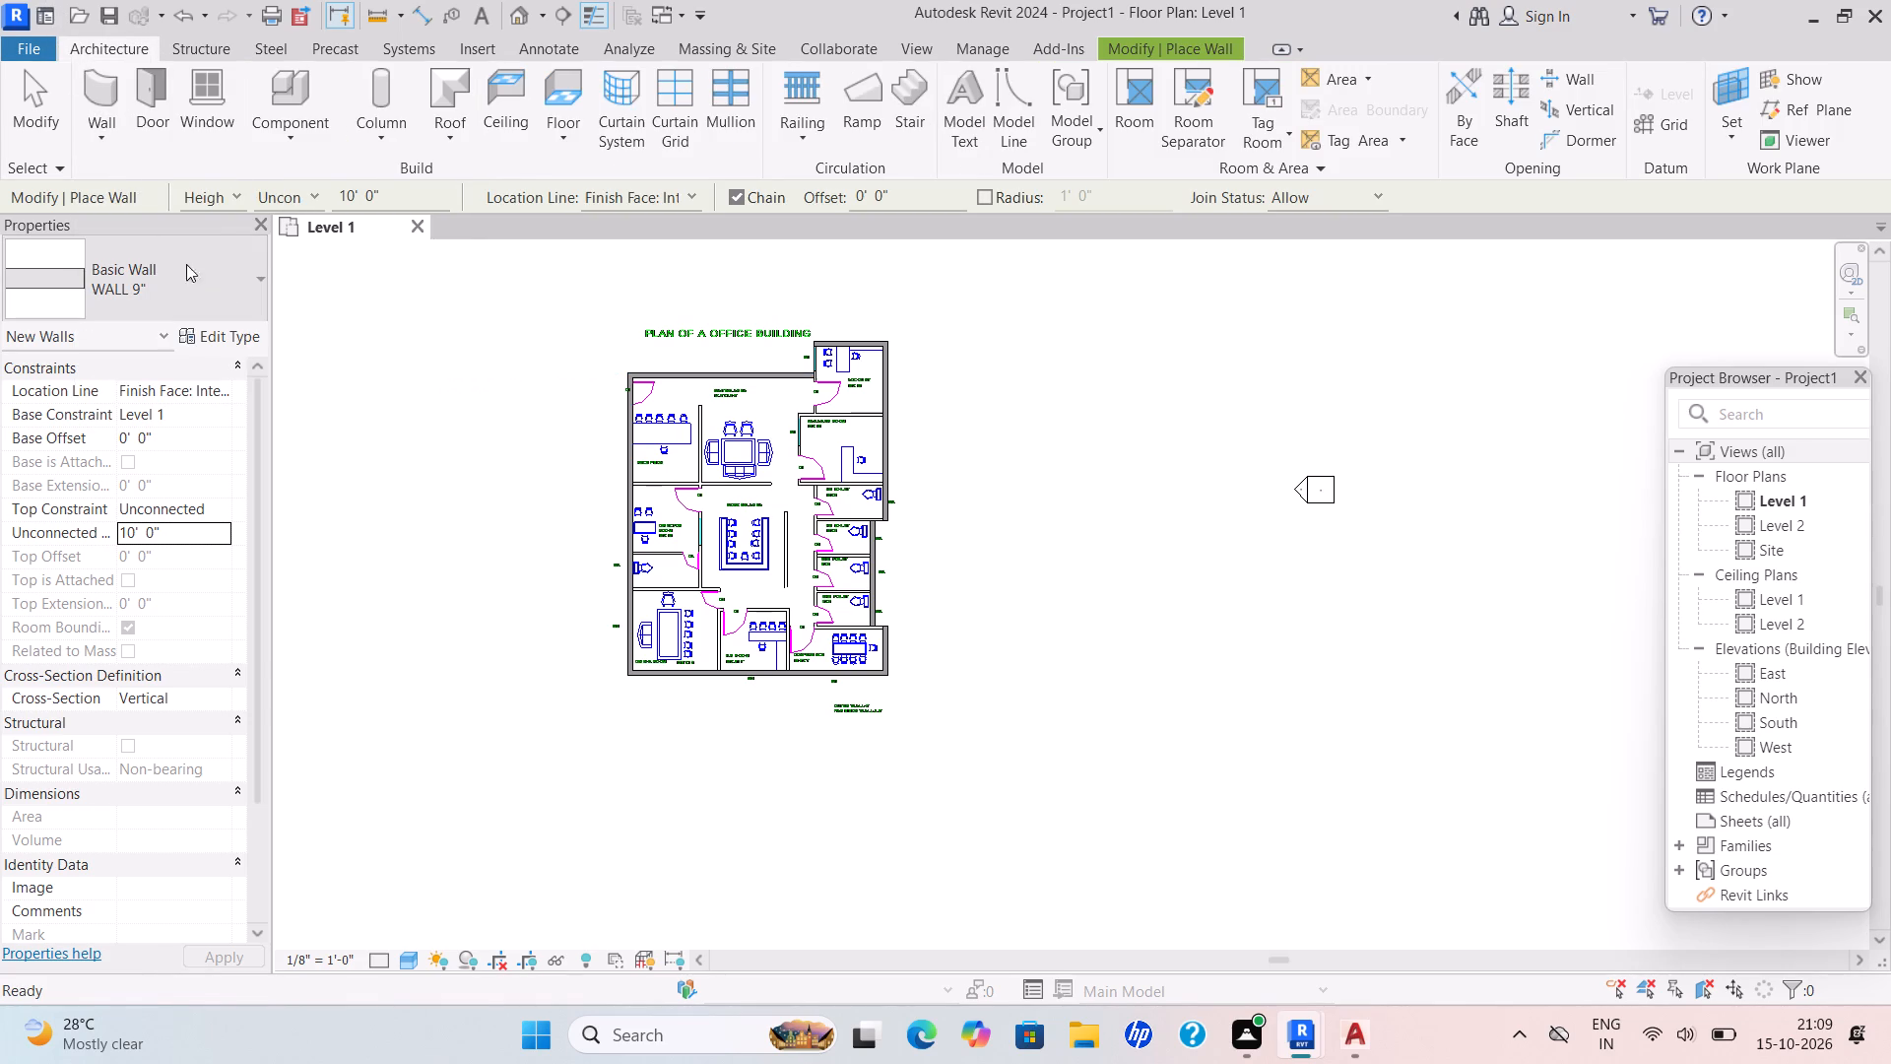
click(238, 288)
scroll(169, 591, up, 4)
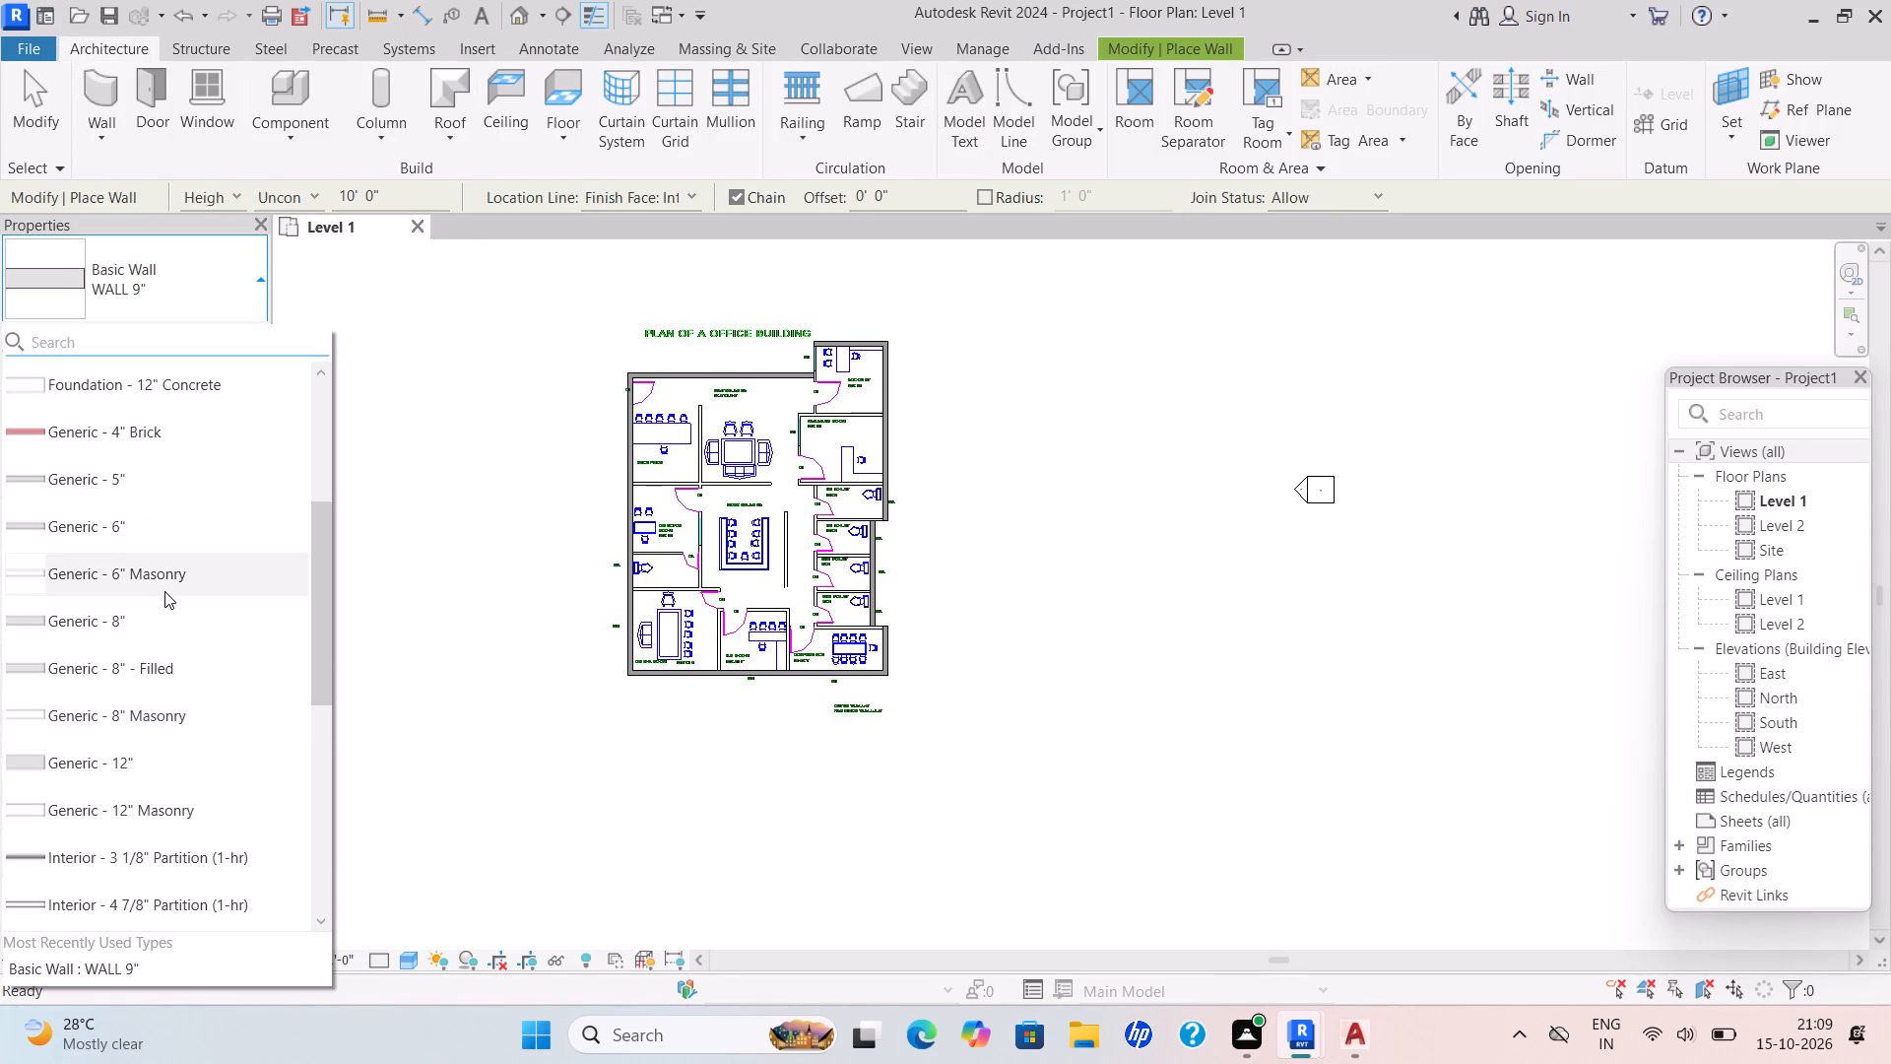
click(129, 485)
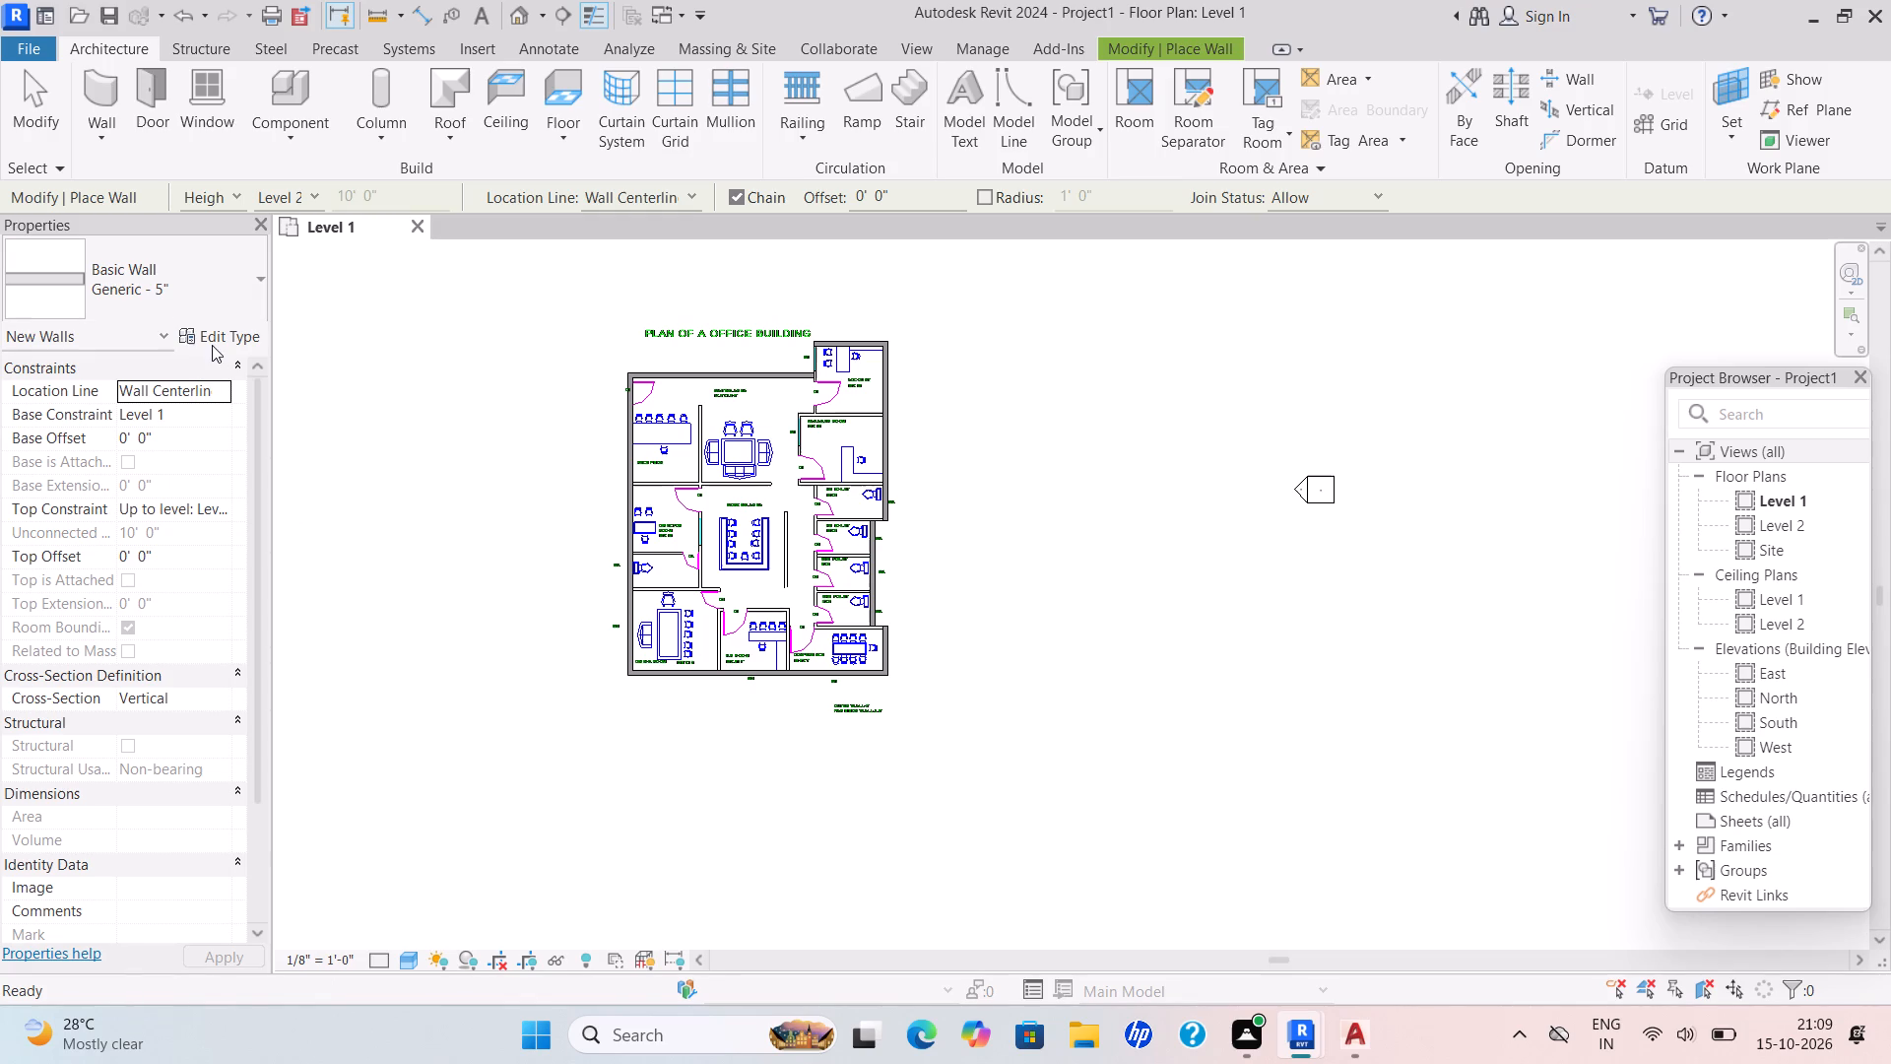
click(212, 345)
click(1623, 227)
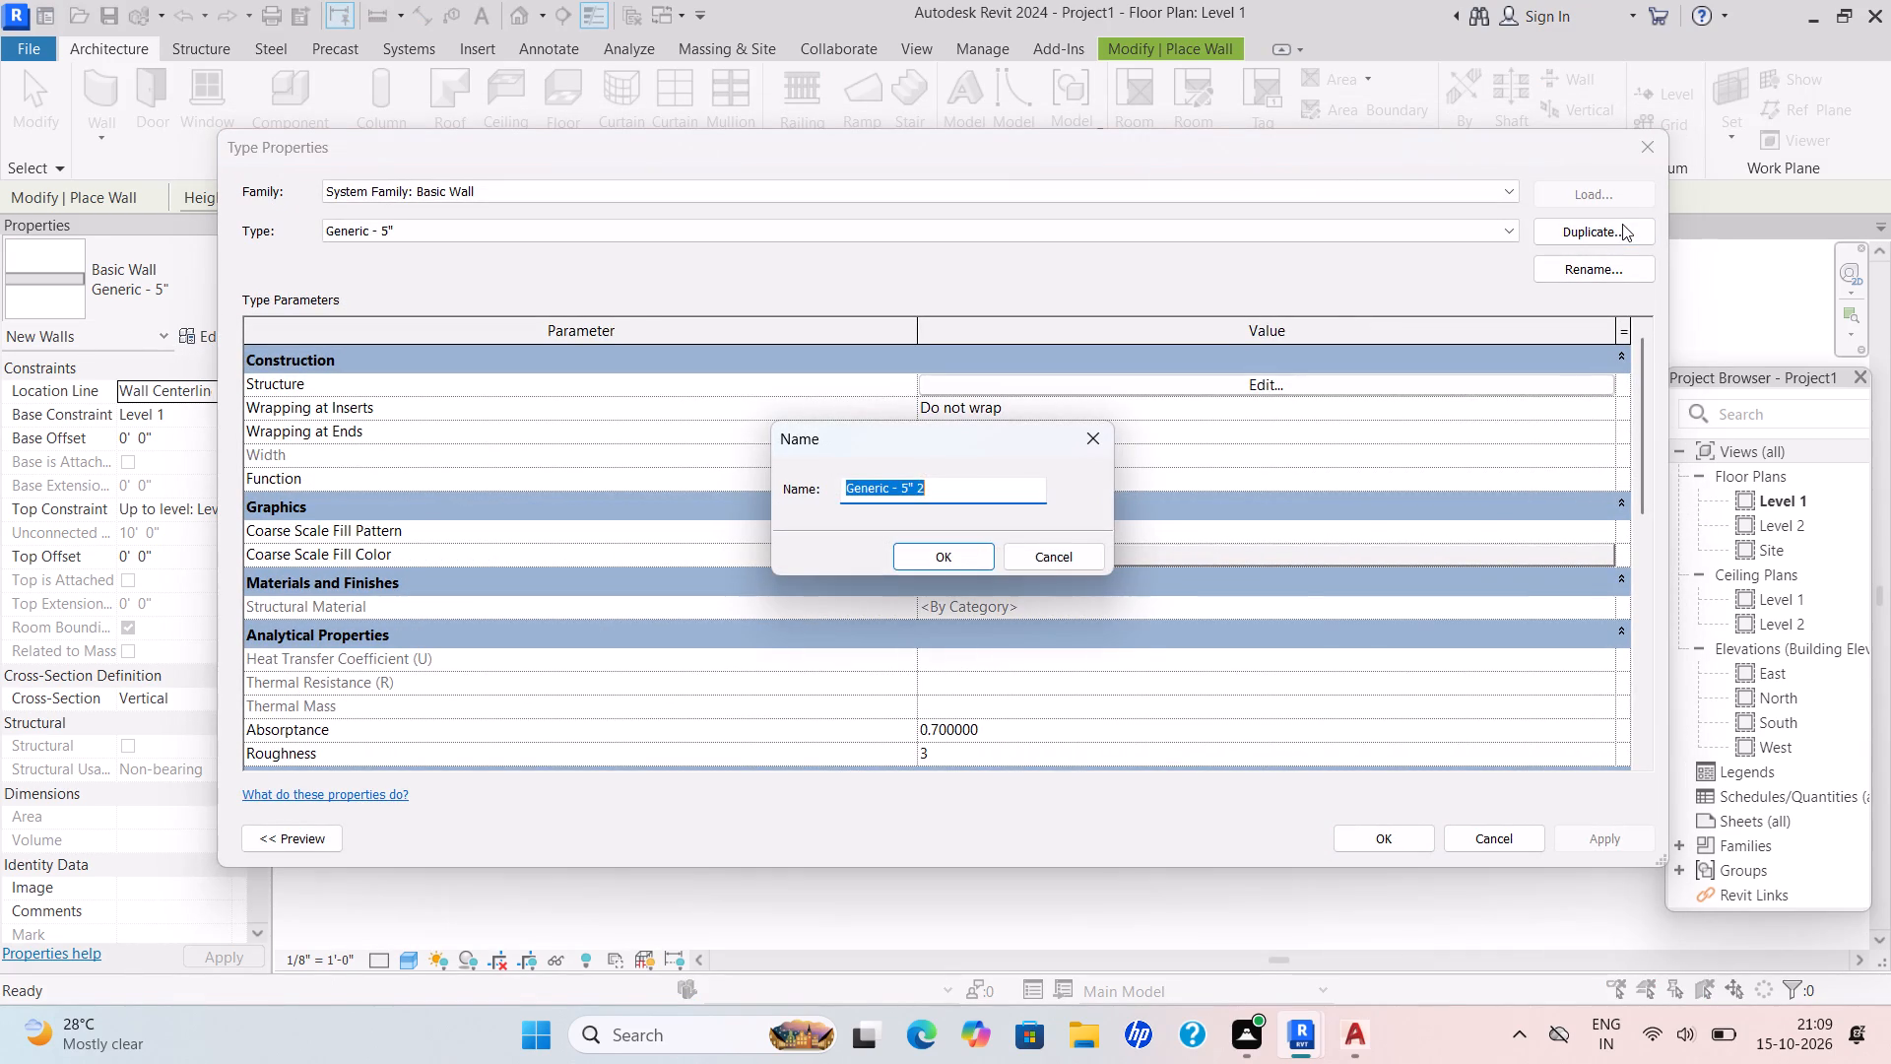
key(BackSpace)
text(WA)
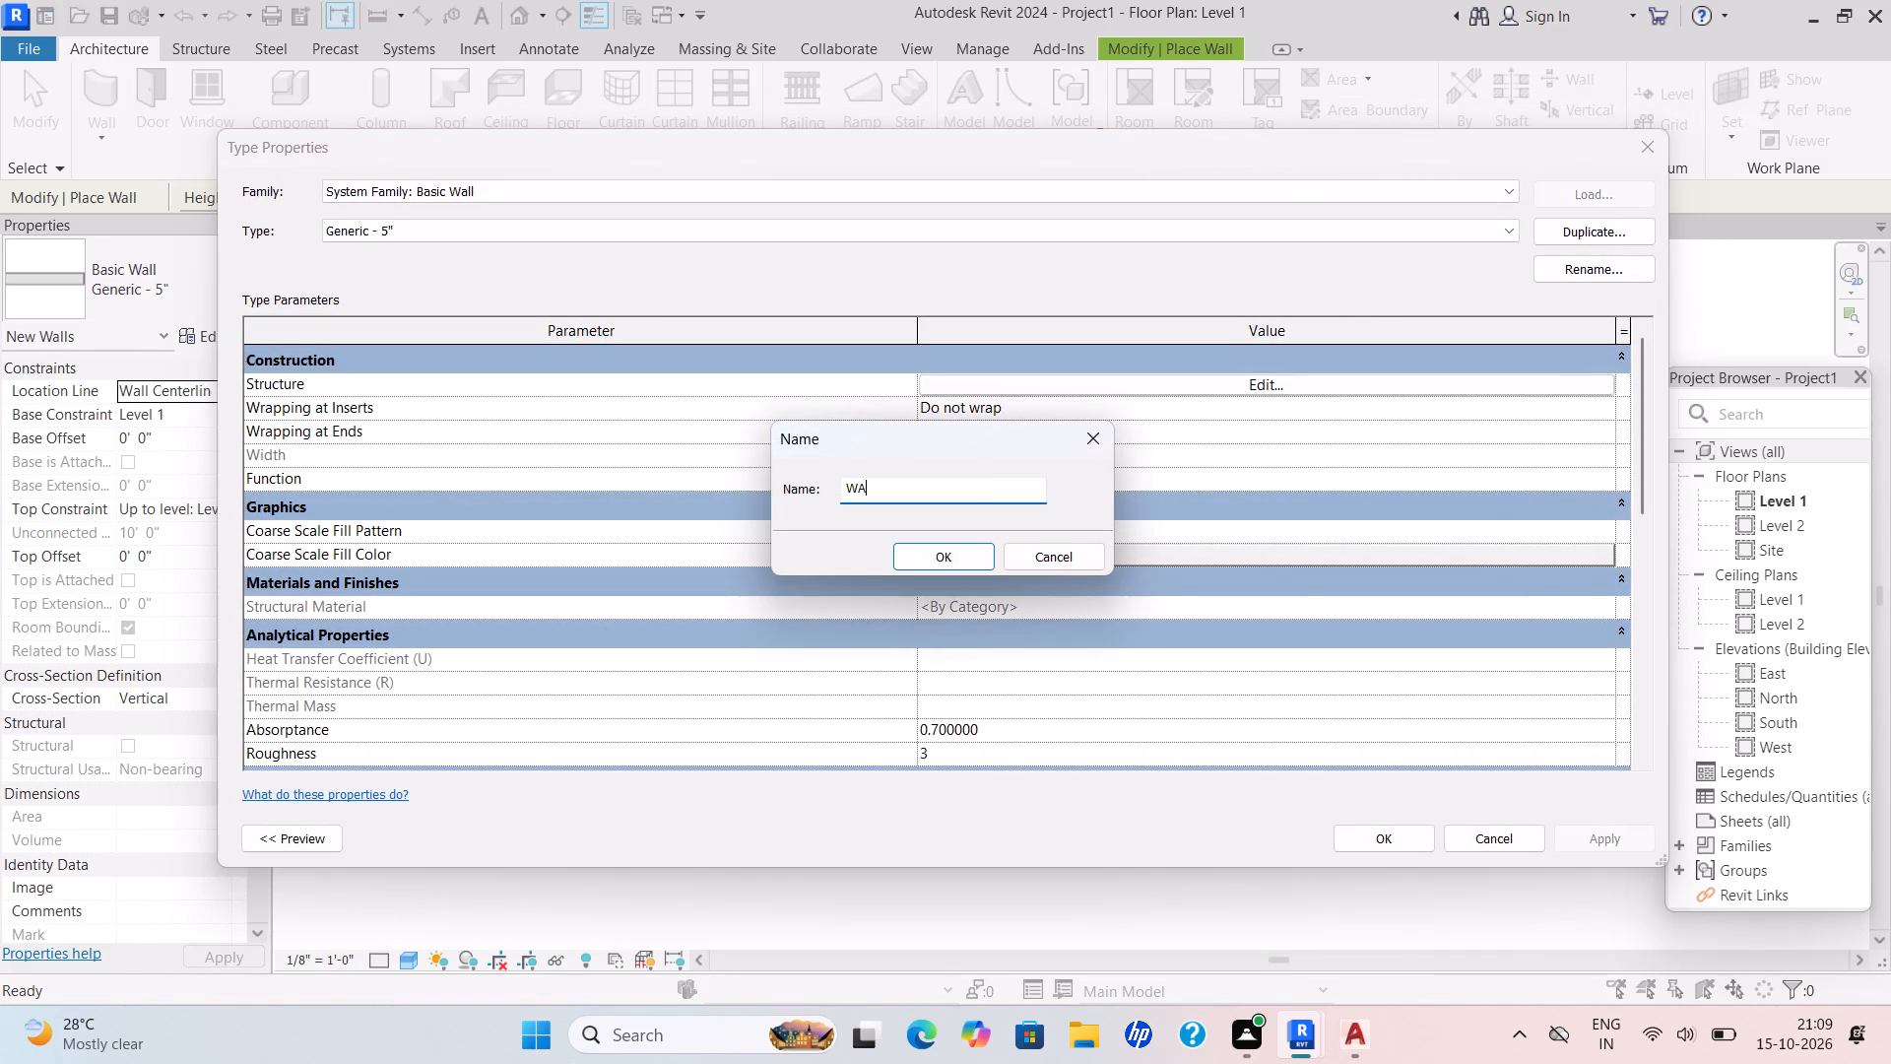
text(LL)
key(space)
text(4.5")
key(Return)
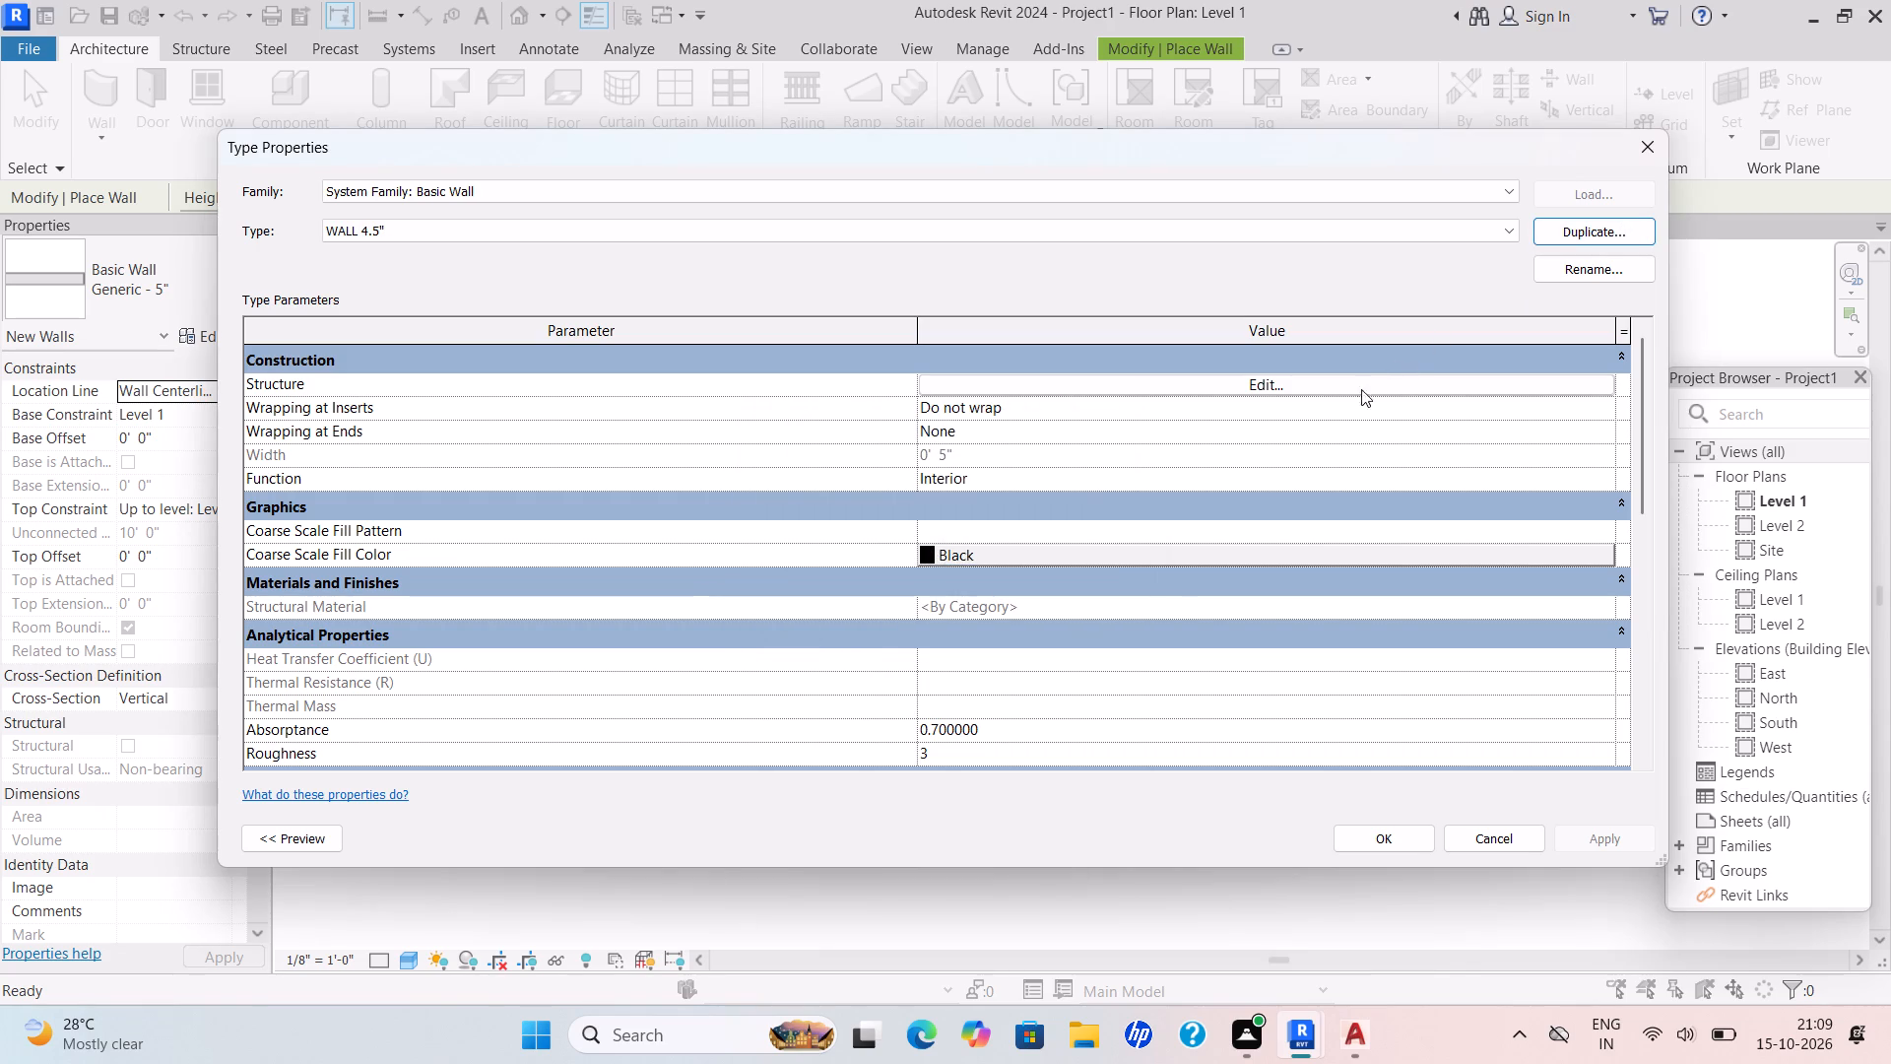
Set the structure layer of the WALL 4.5" type to 4.5" thick and apply the type changes.
click(1280, 385)
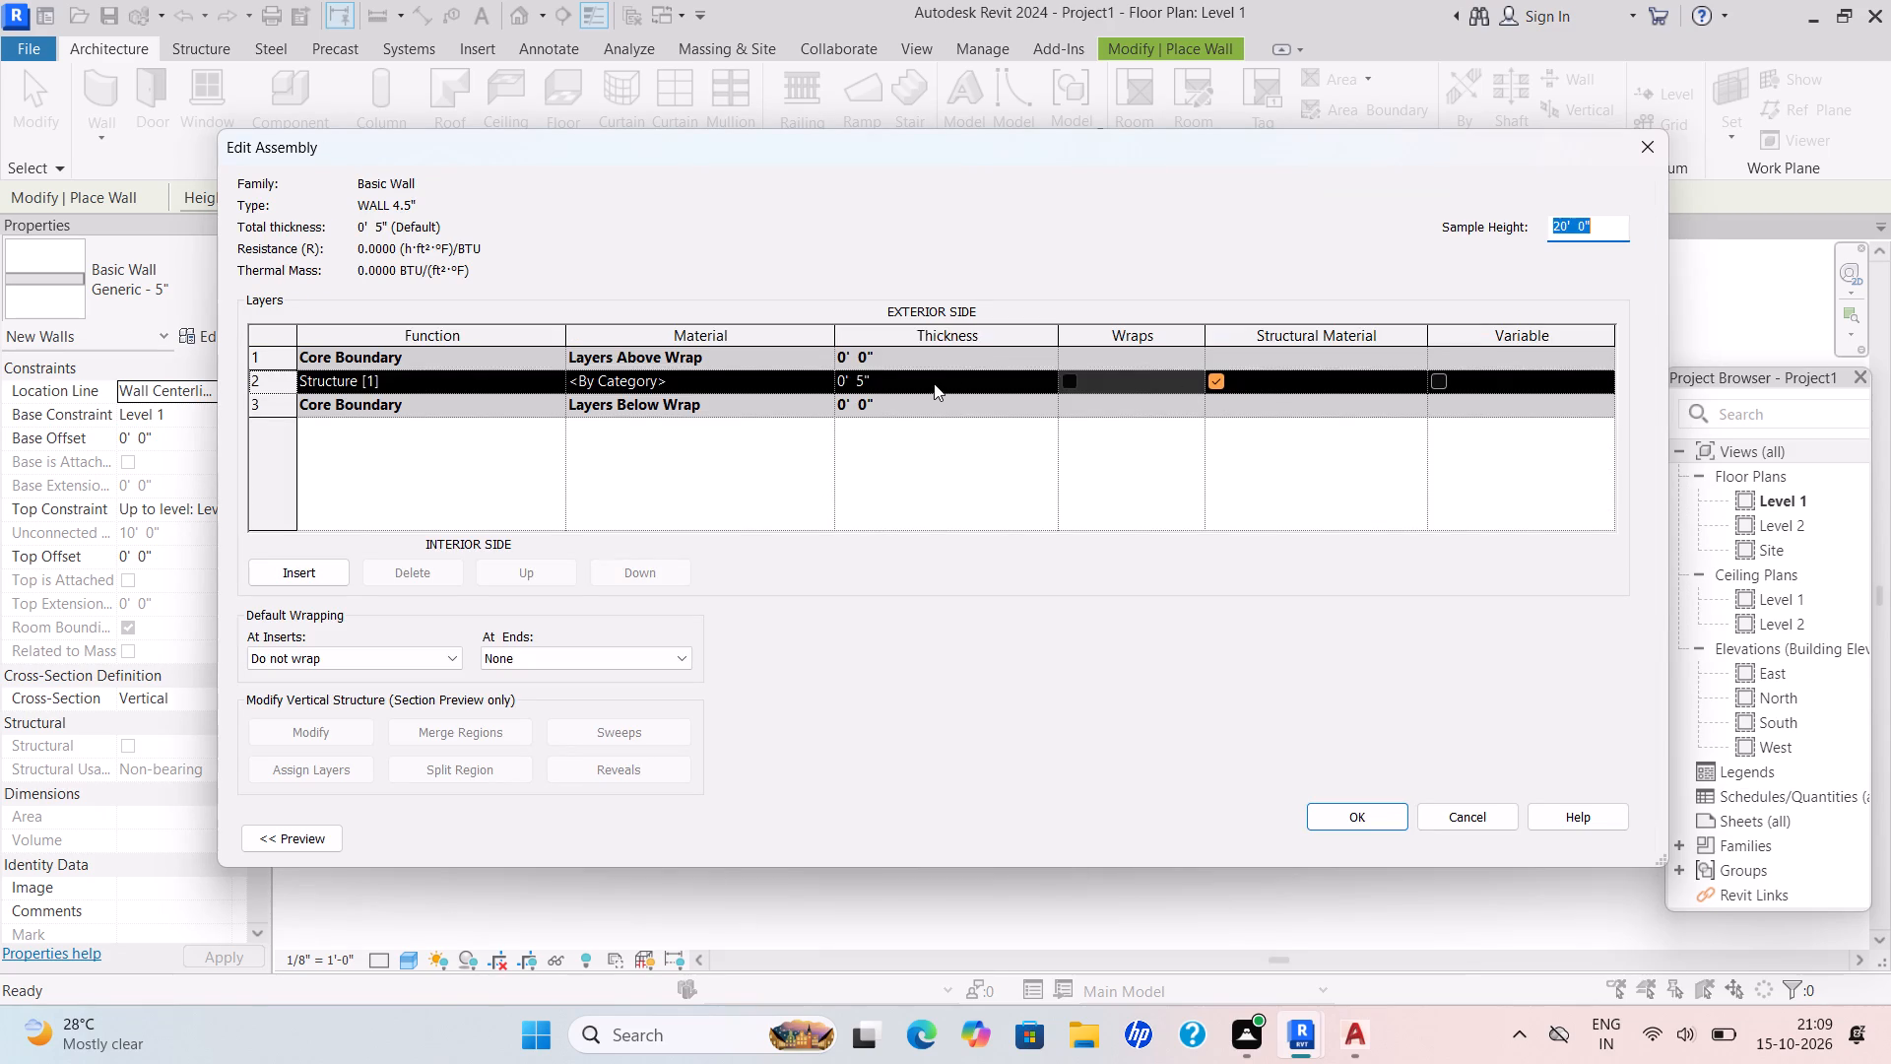
drag(923, 385, 828, 409)
key(BackSpace)
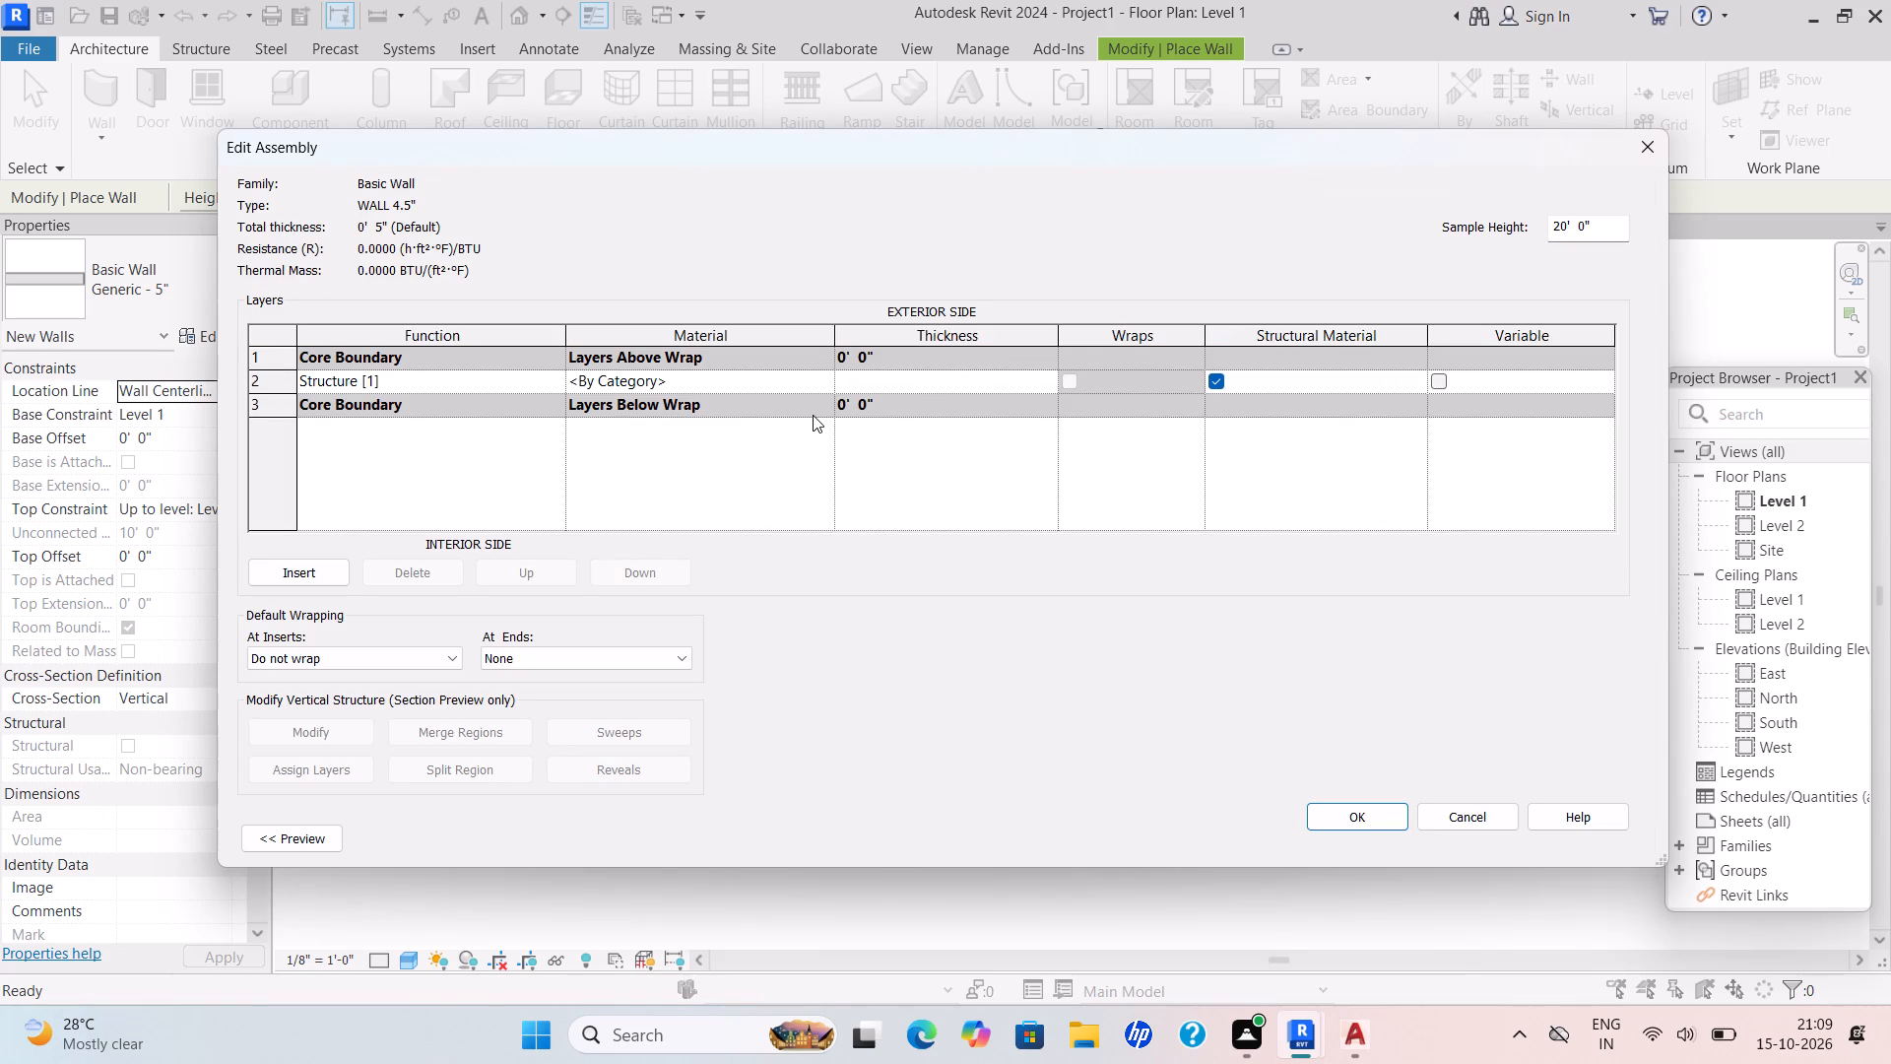
text(4.5")
key(Return)
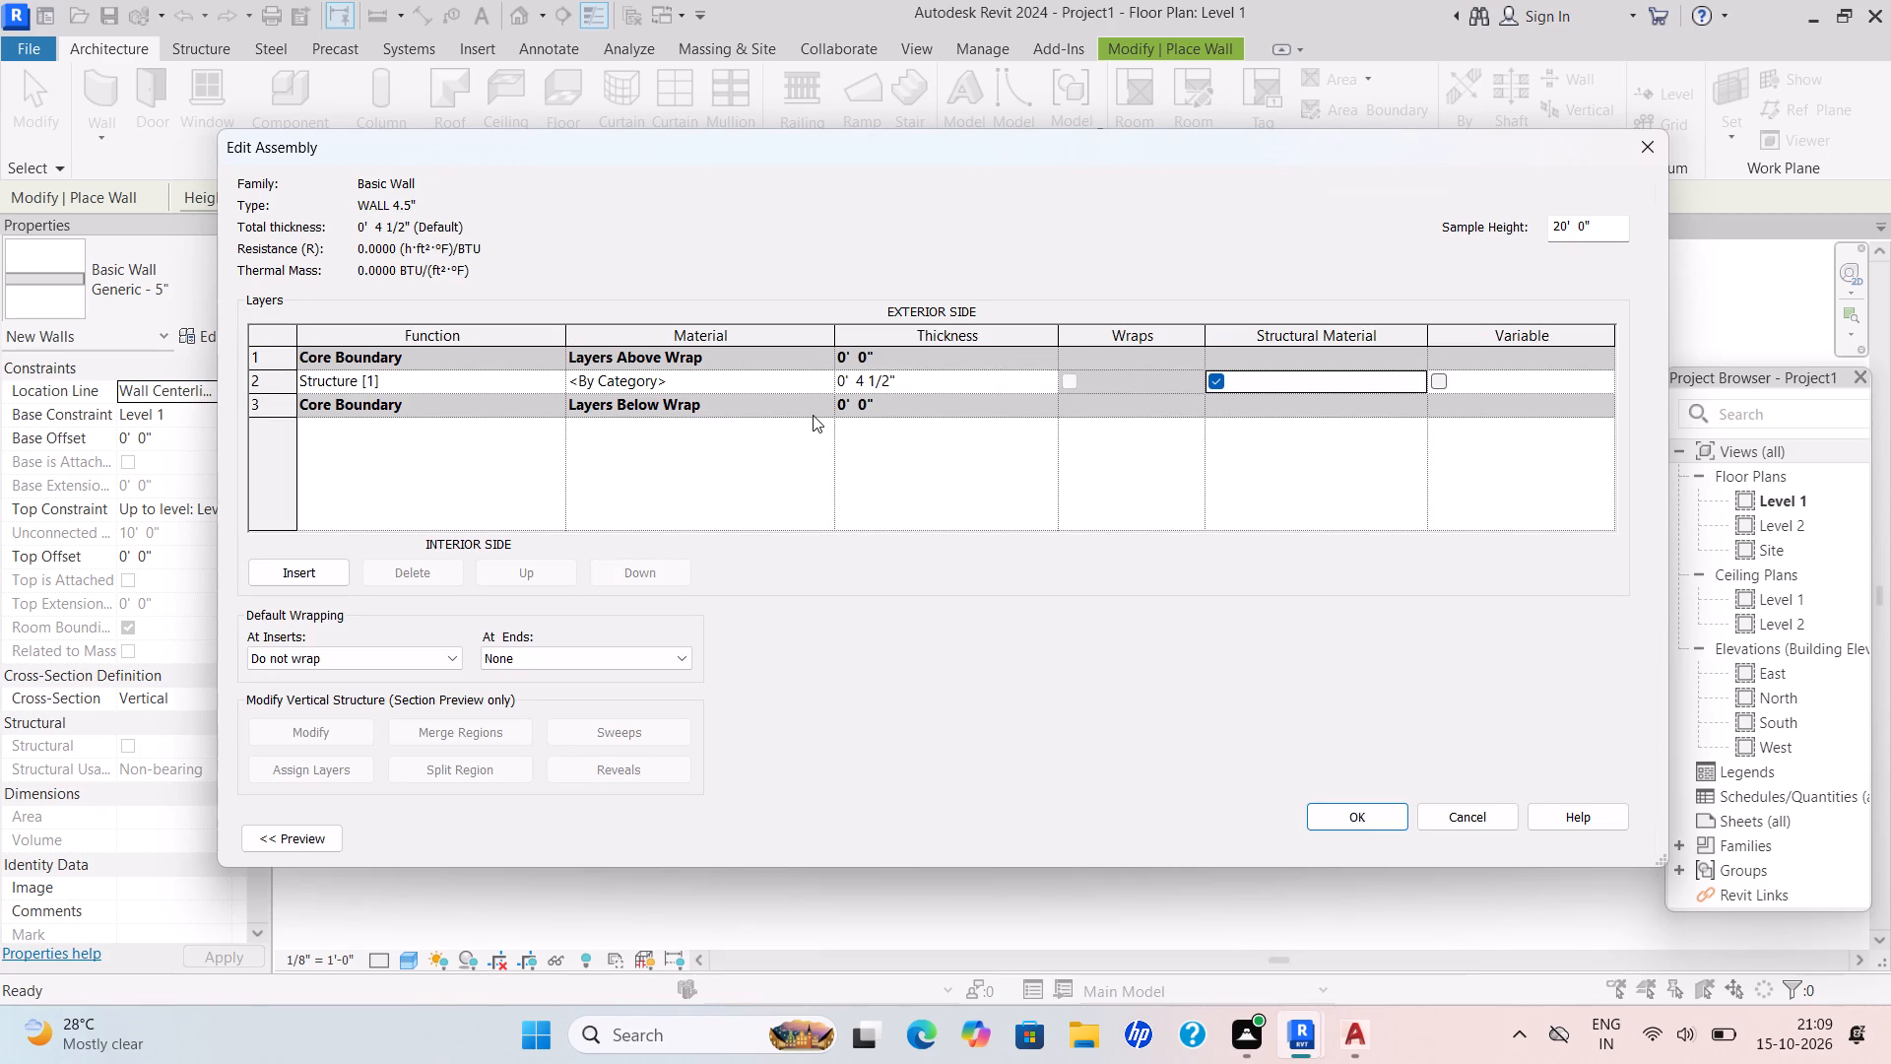
click(1362, 826)
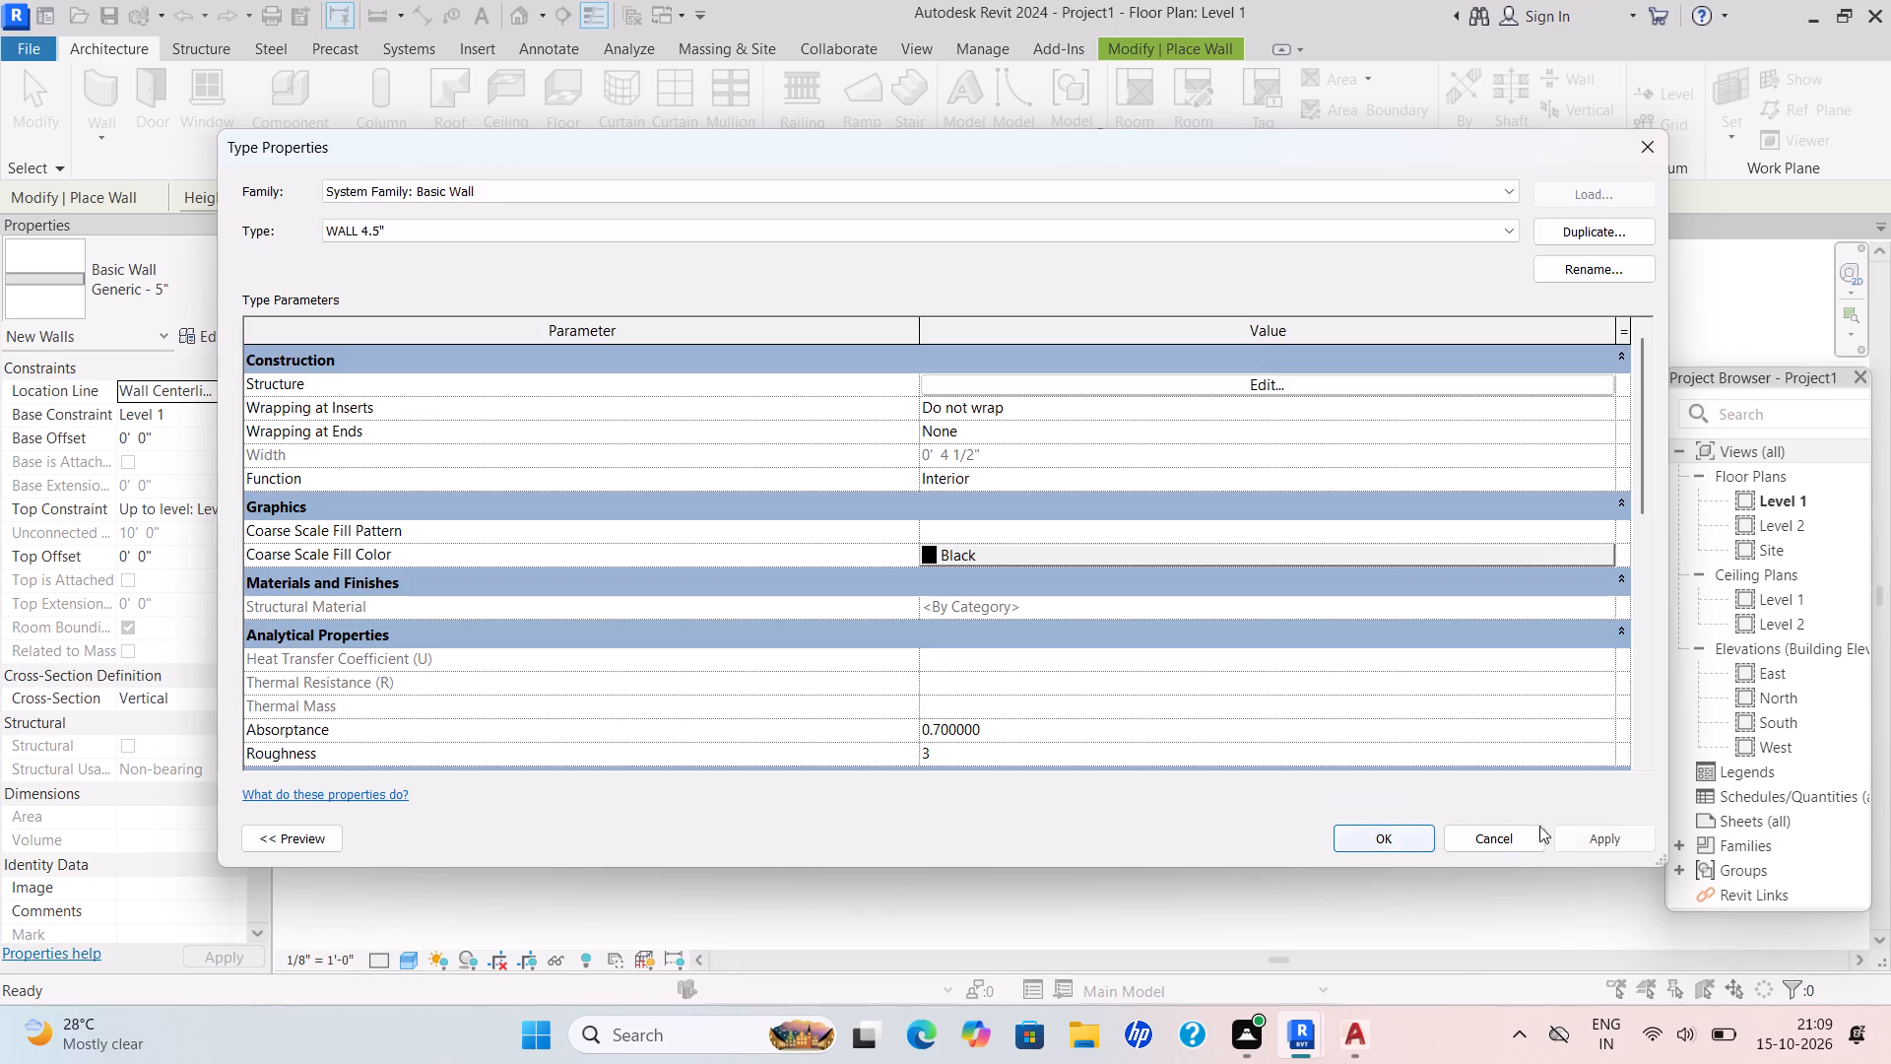
click(1608, 845)
click(1396, 841)
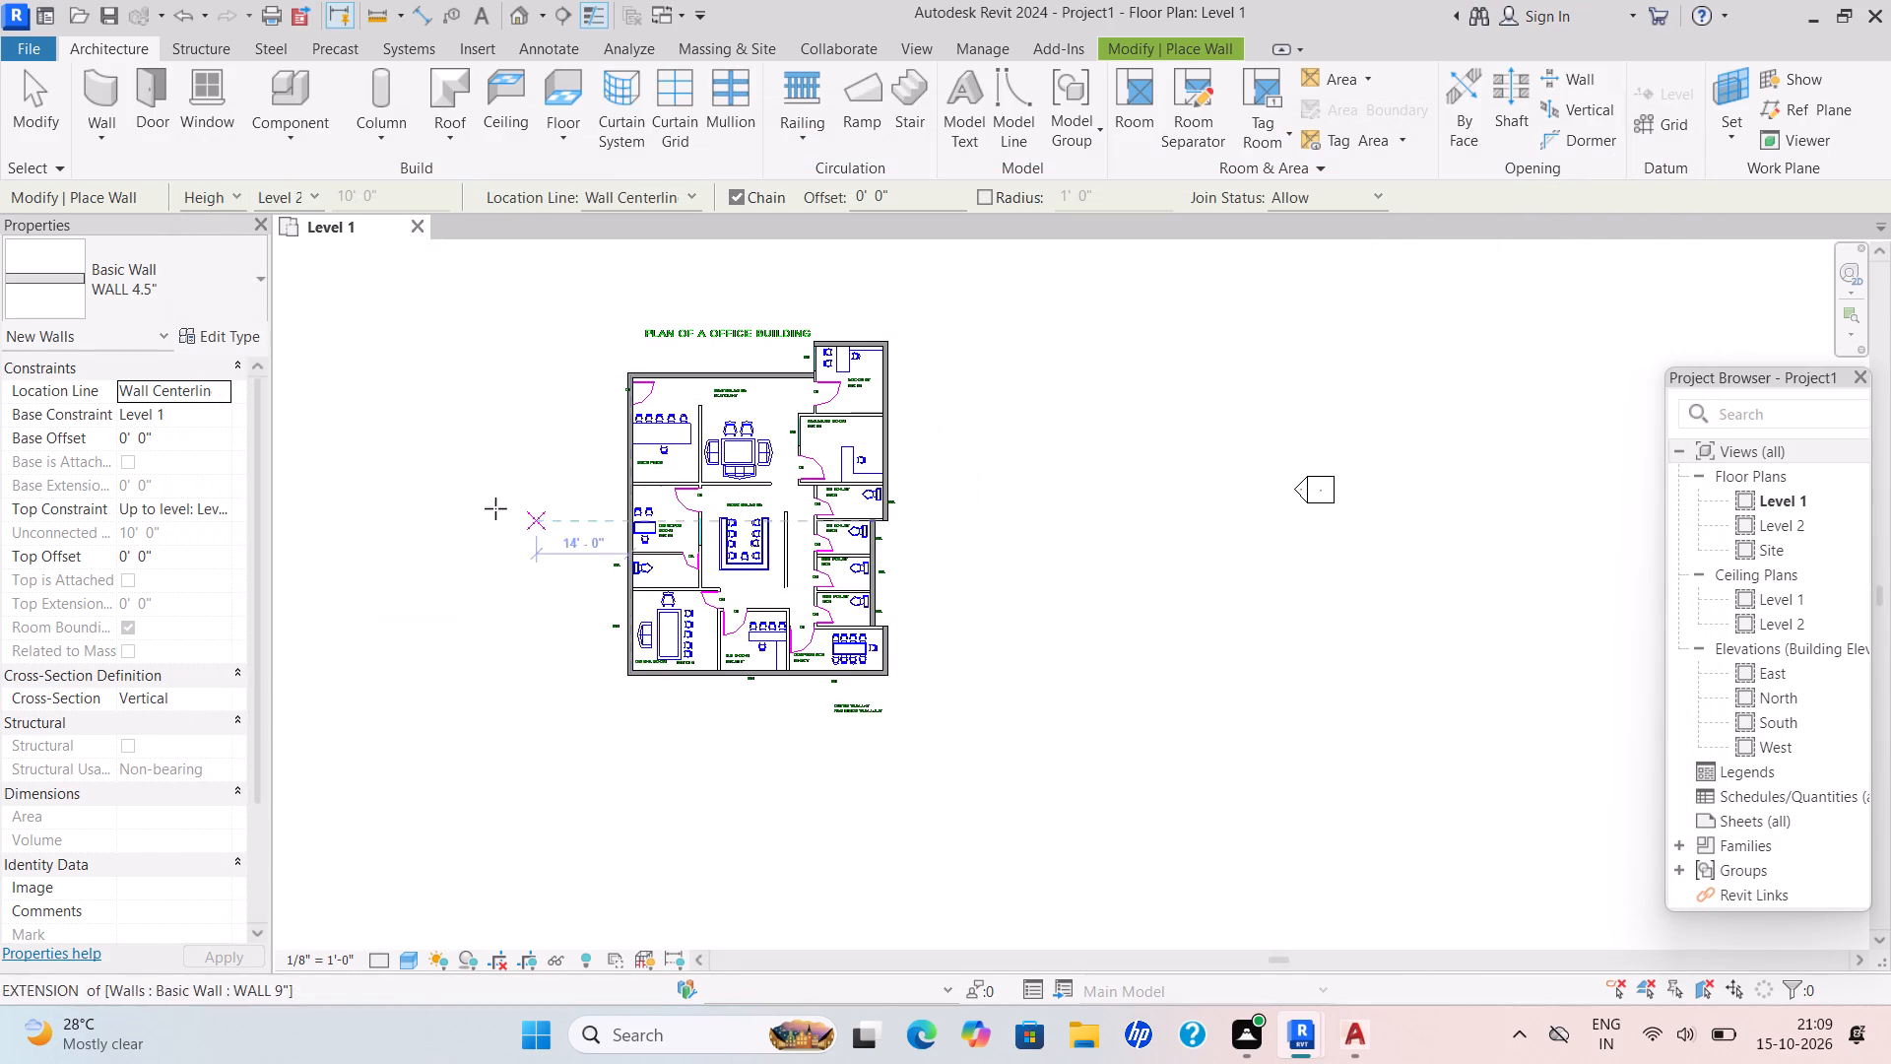
Set the new walls' location line to Finish Face: Interior and their top constraint to Unconnected.
click(214, 389)
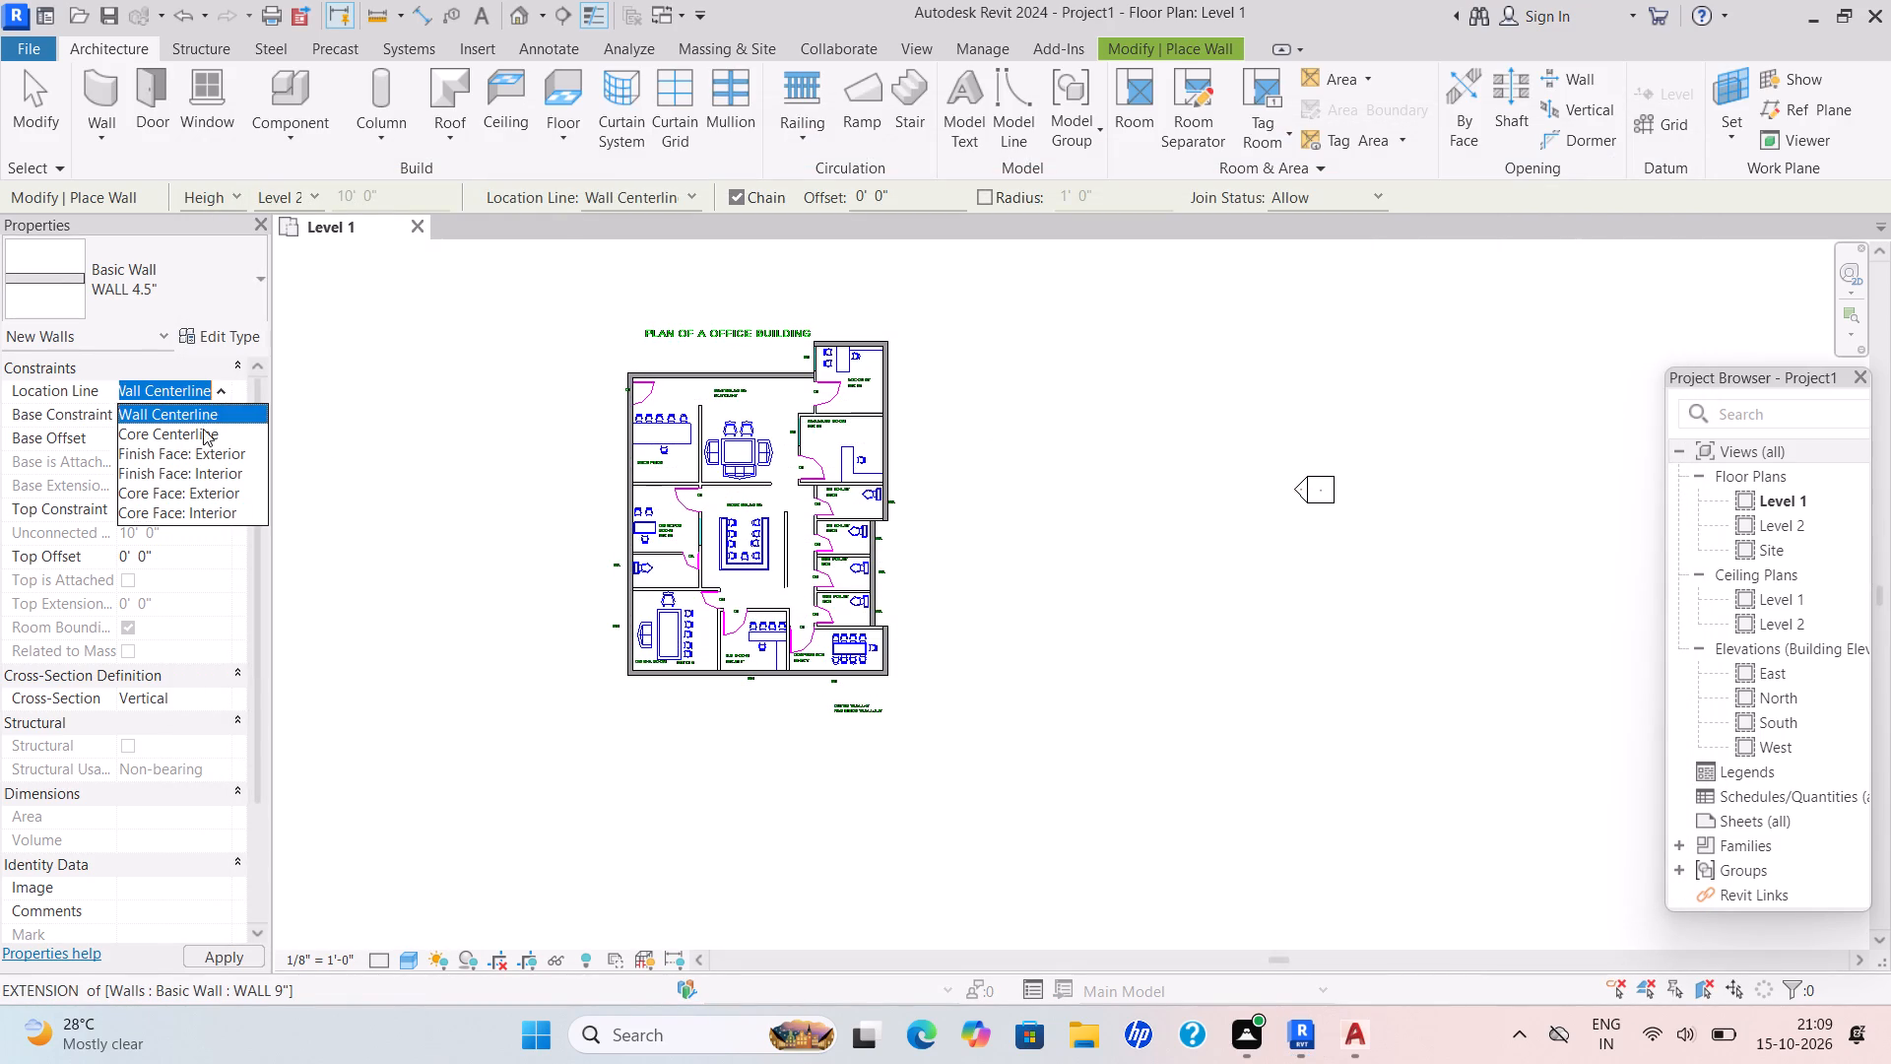
click(196, 478)
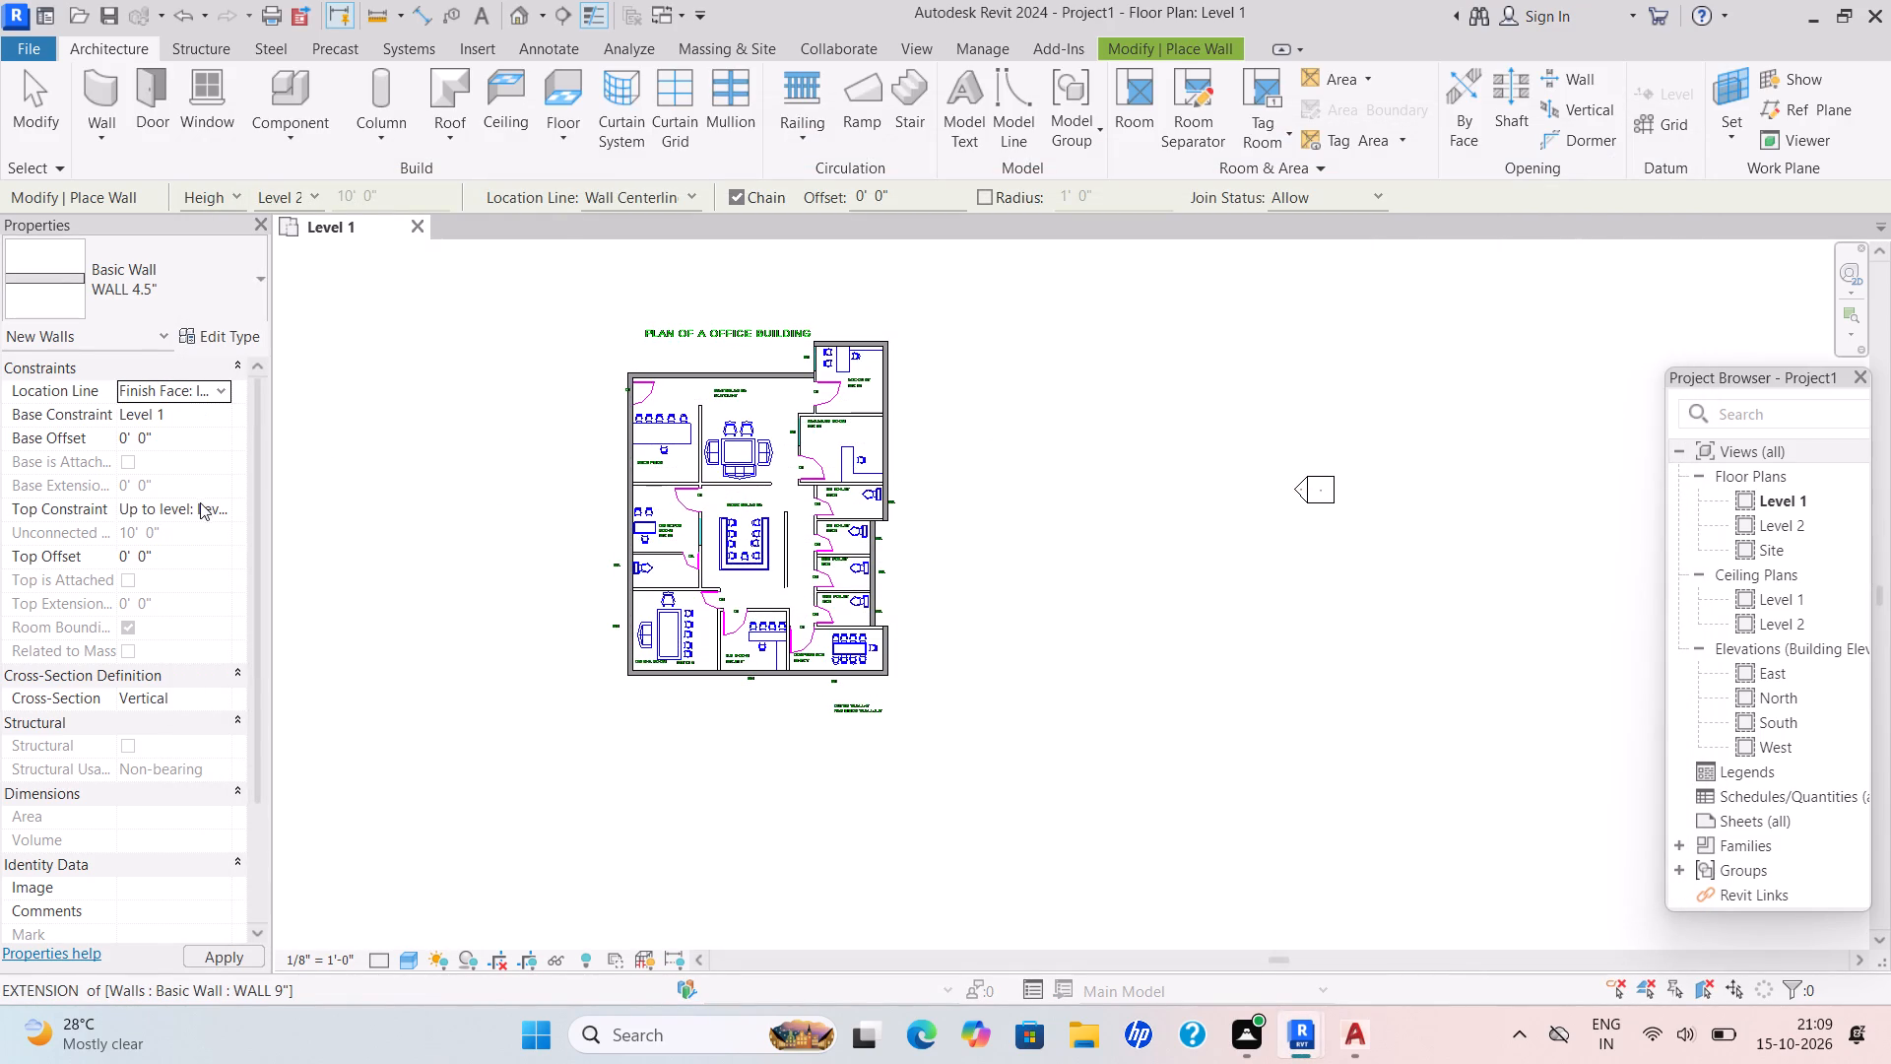
click(220, 510)
click(210, 535)
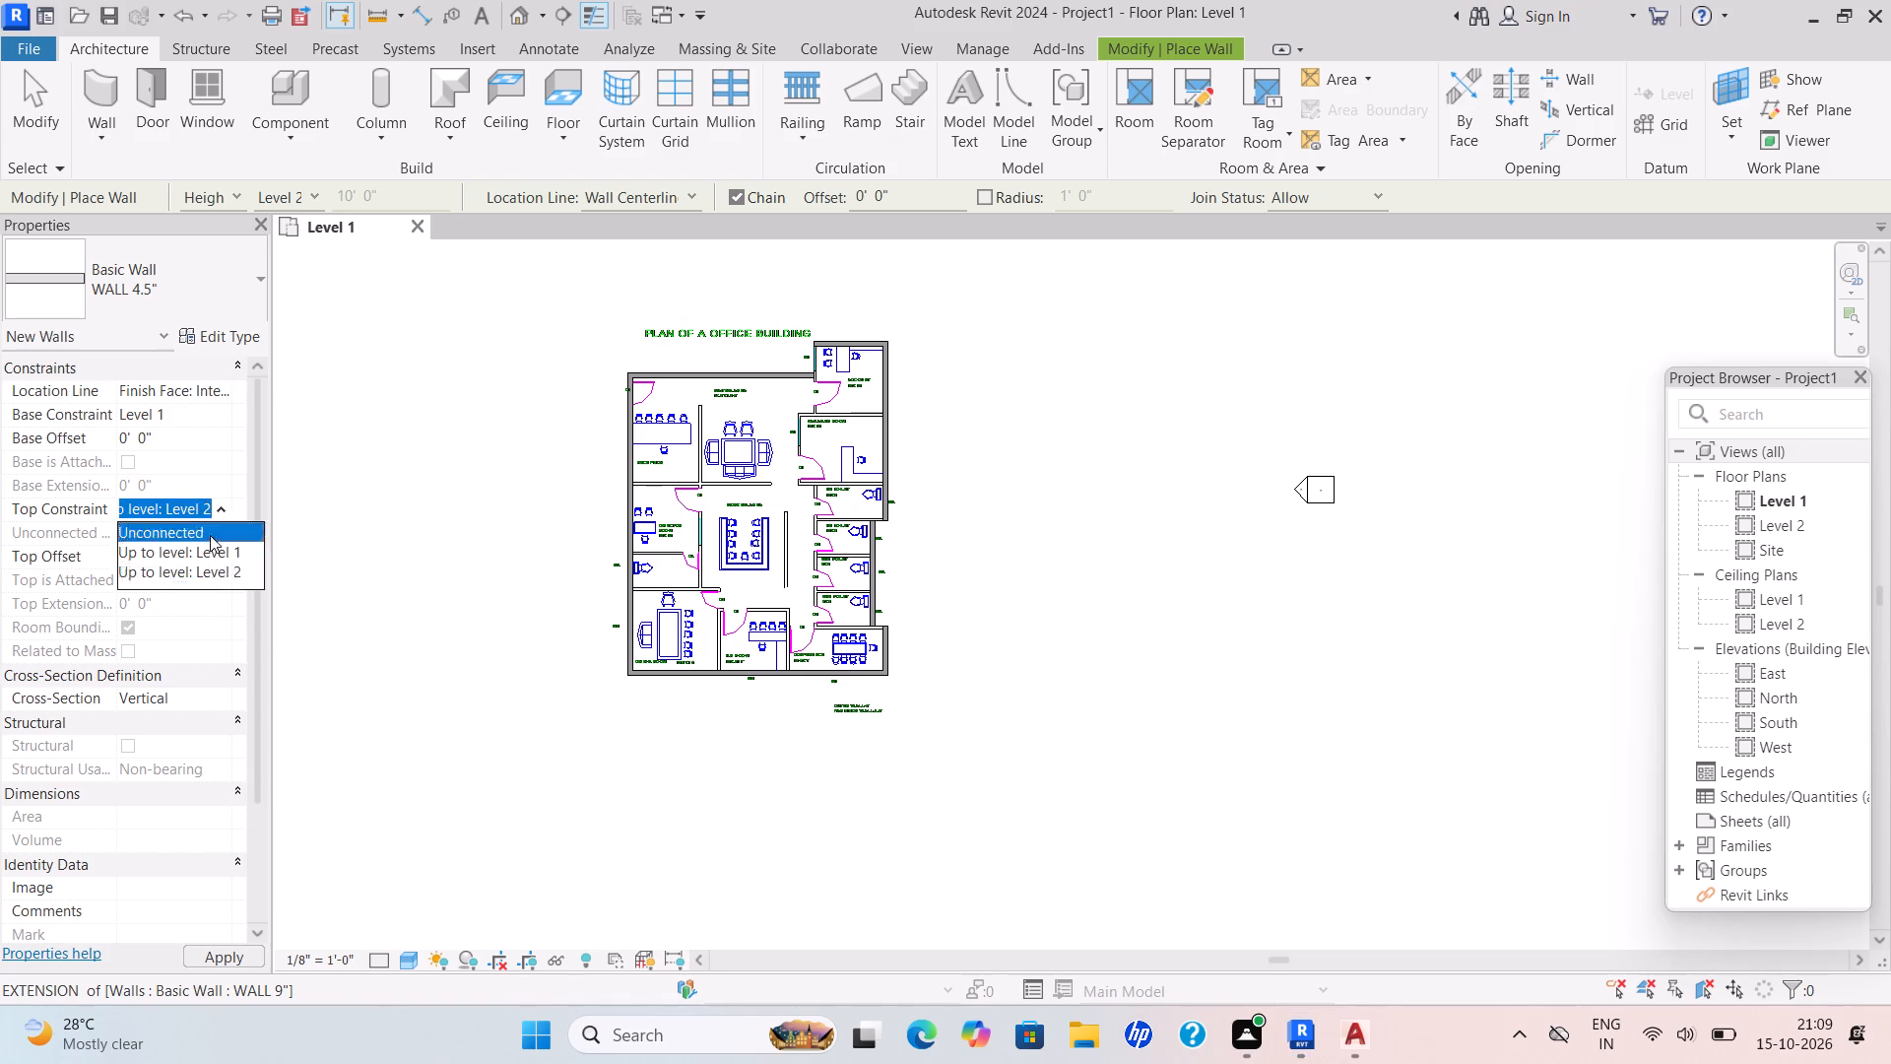
Draw the 4.5" partition between Reception and the Director Room, from the west outer wall east to its free end by the Working Area.
scroll(675, 419, up, 5)
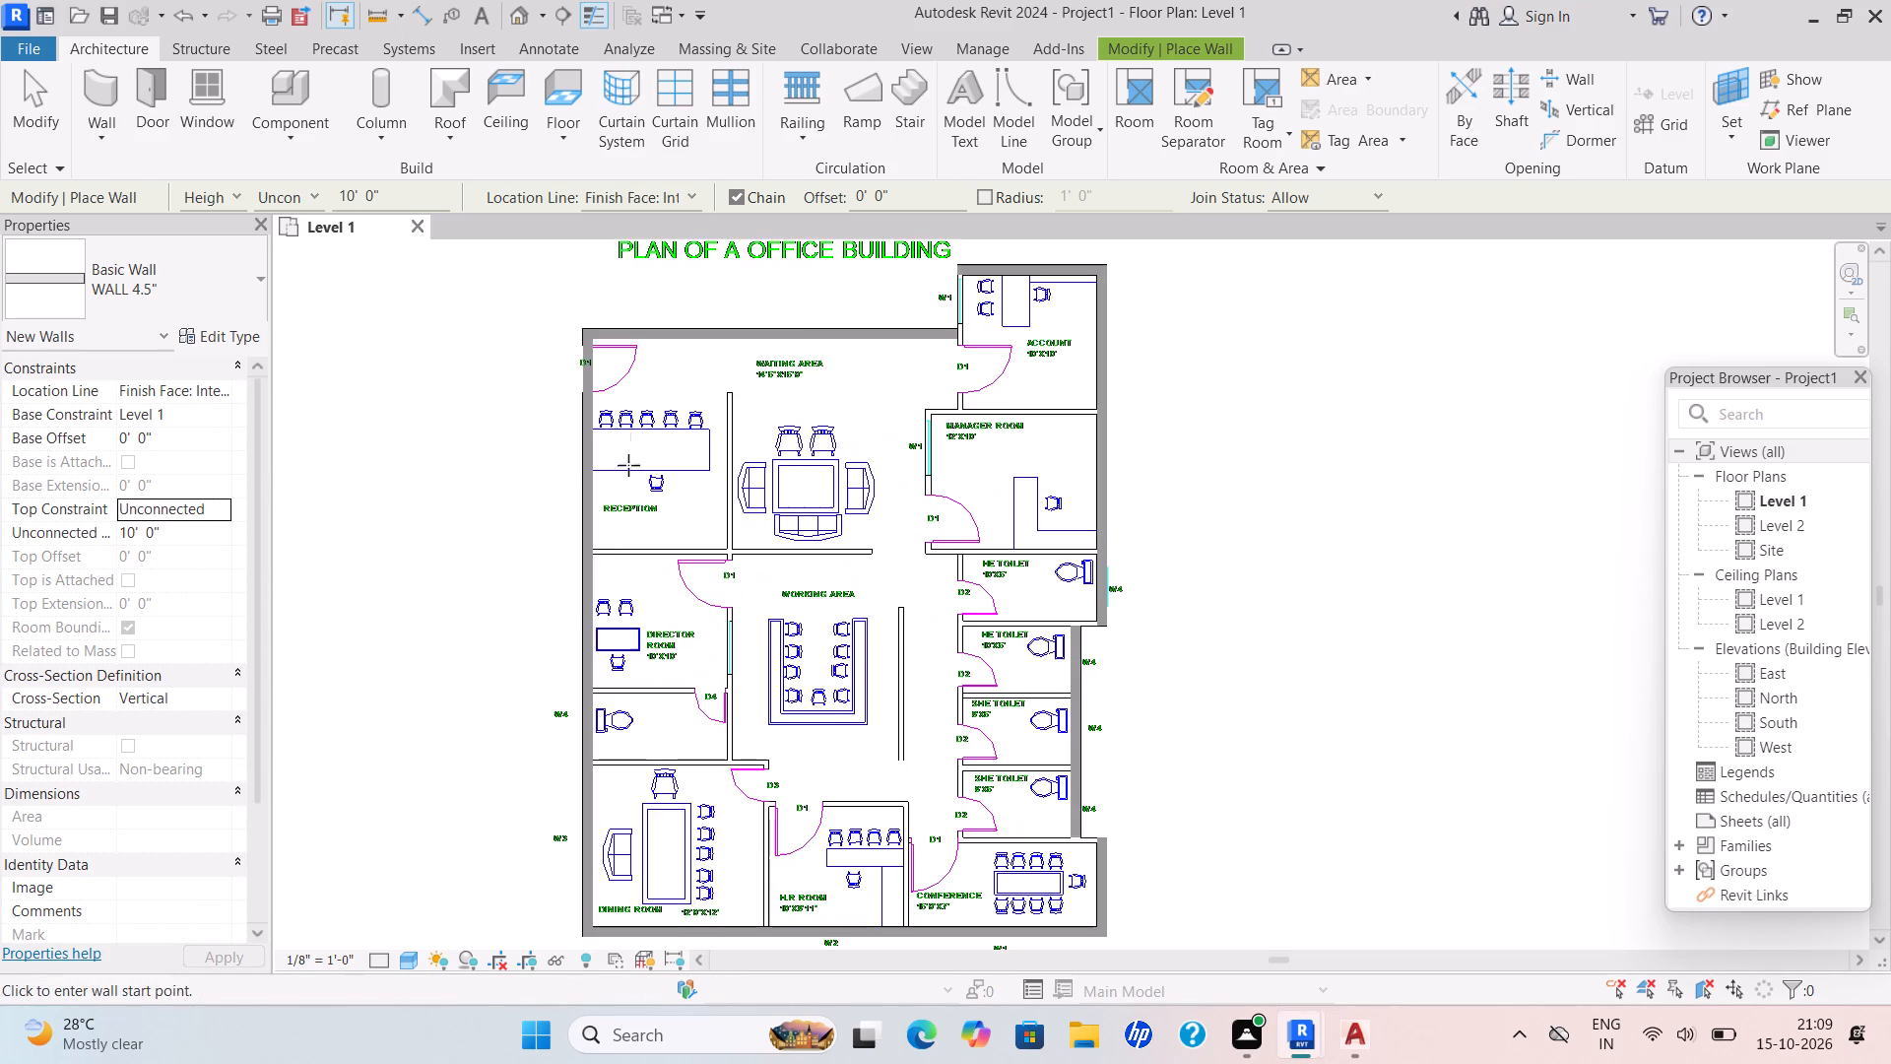
scroll(605, 560, up, 9)
click(561, 536)
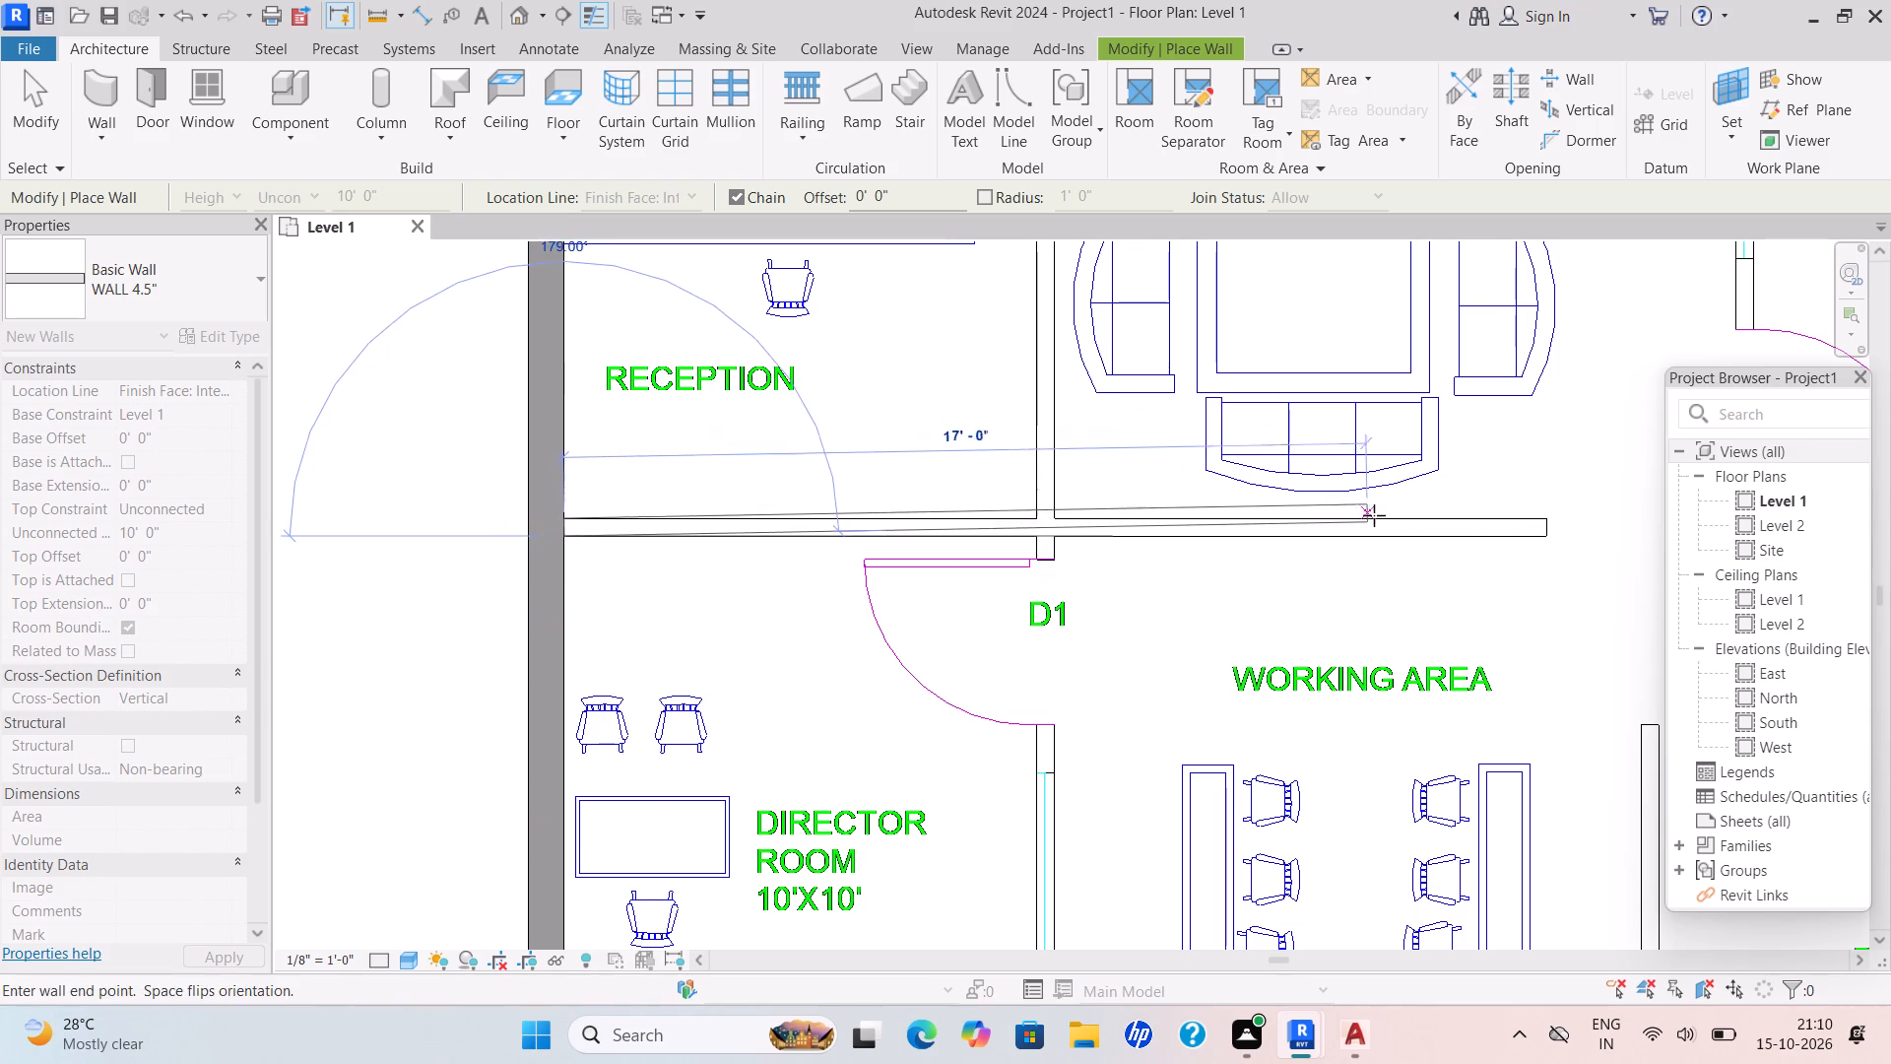
scroll(1554, 533, up, 4)
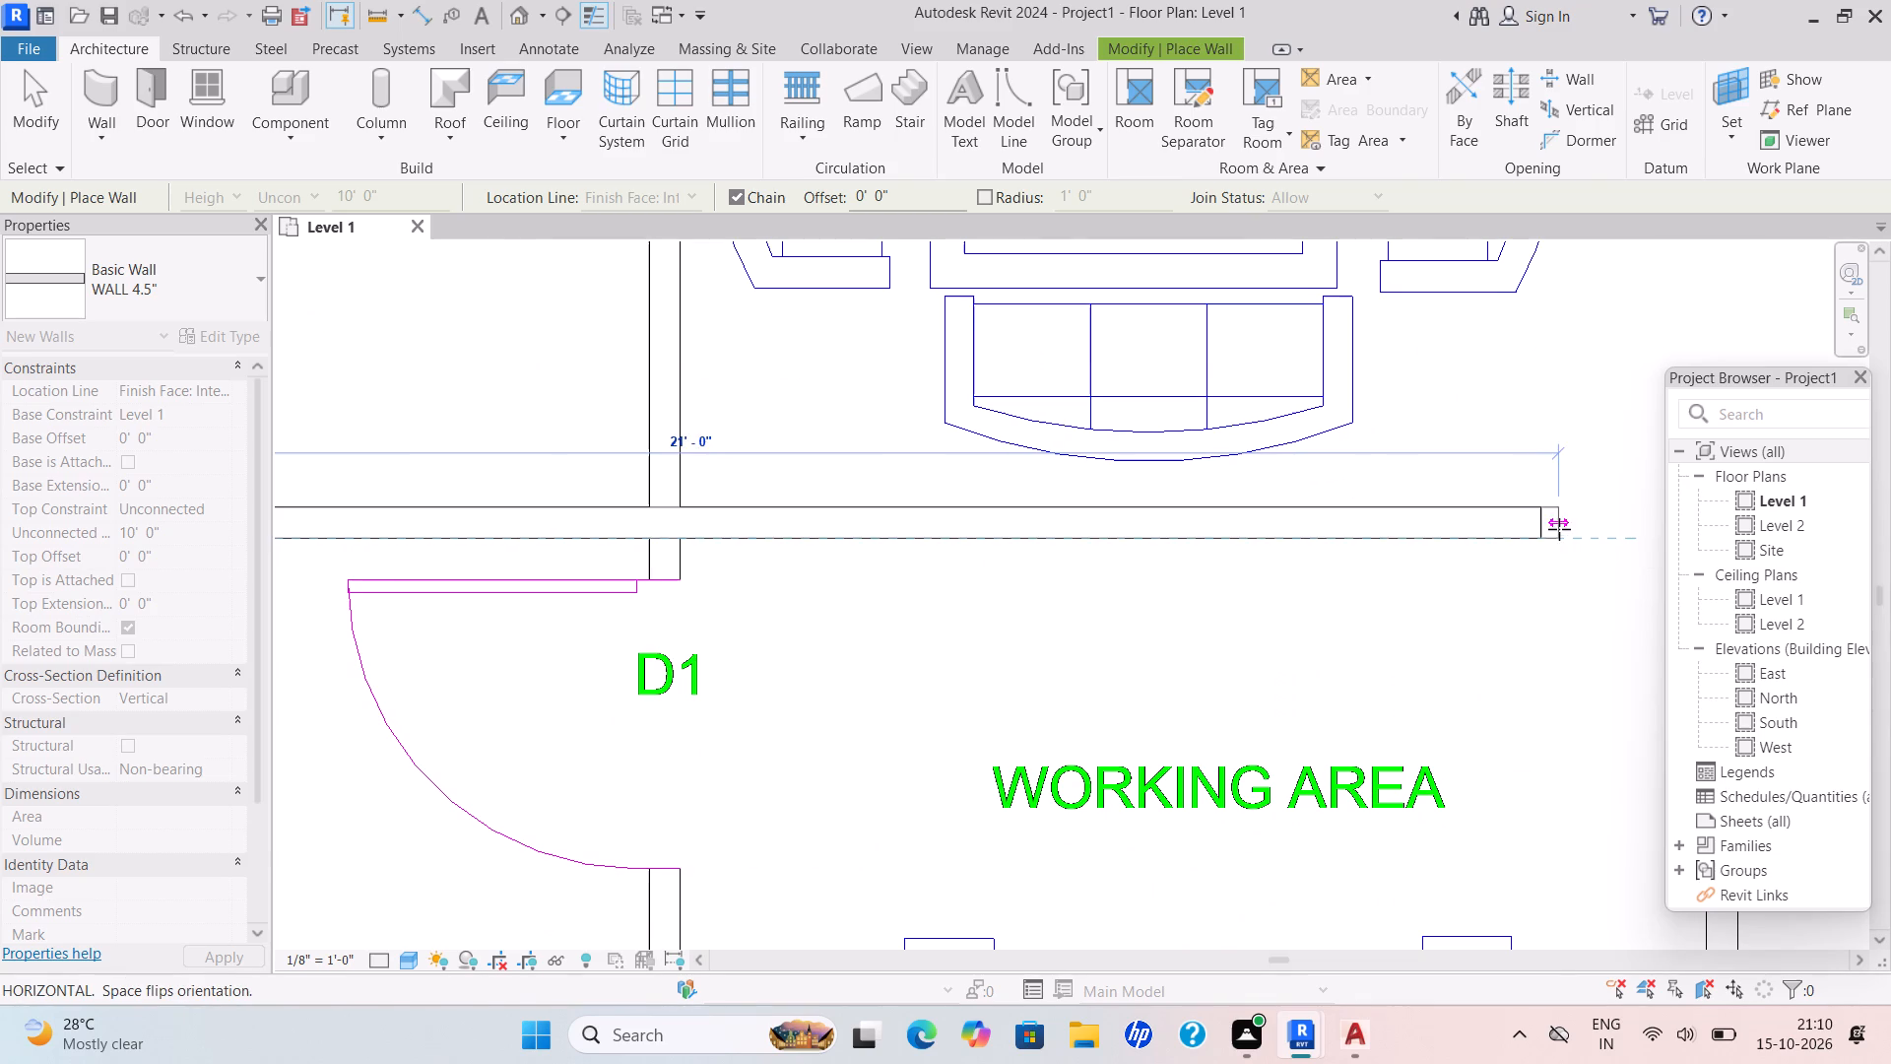
click(1539, 542)
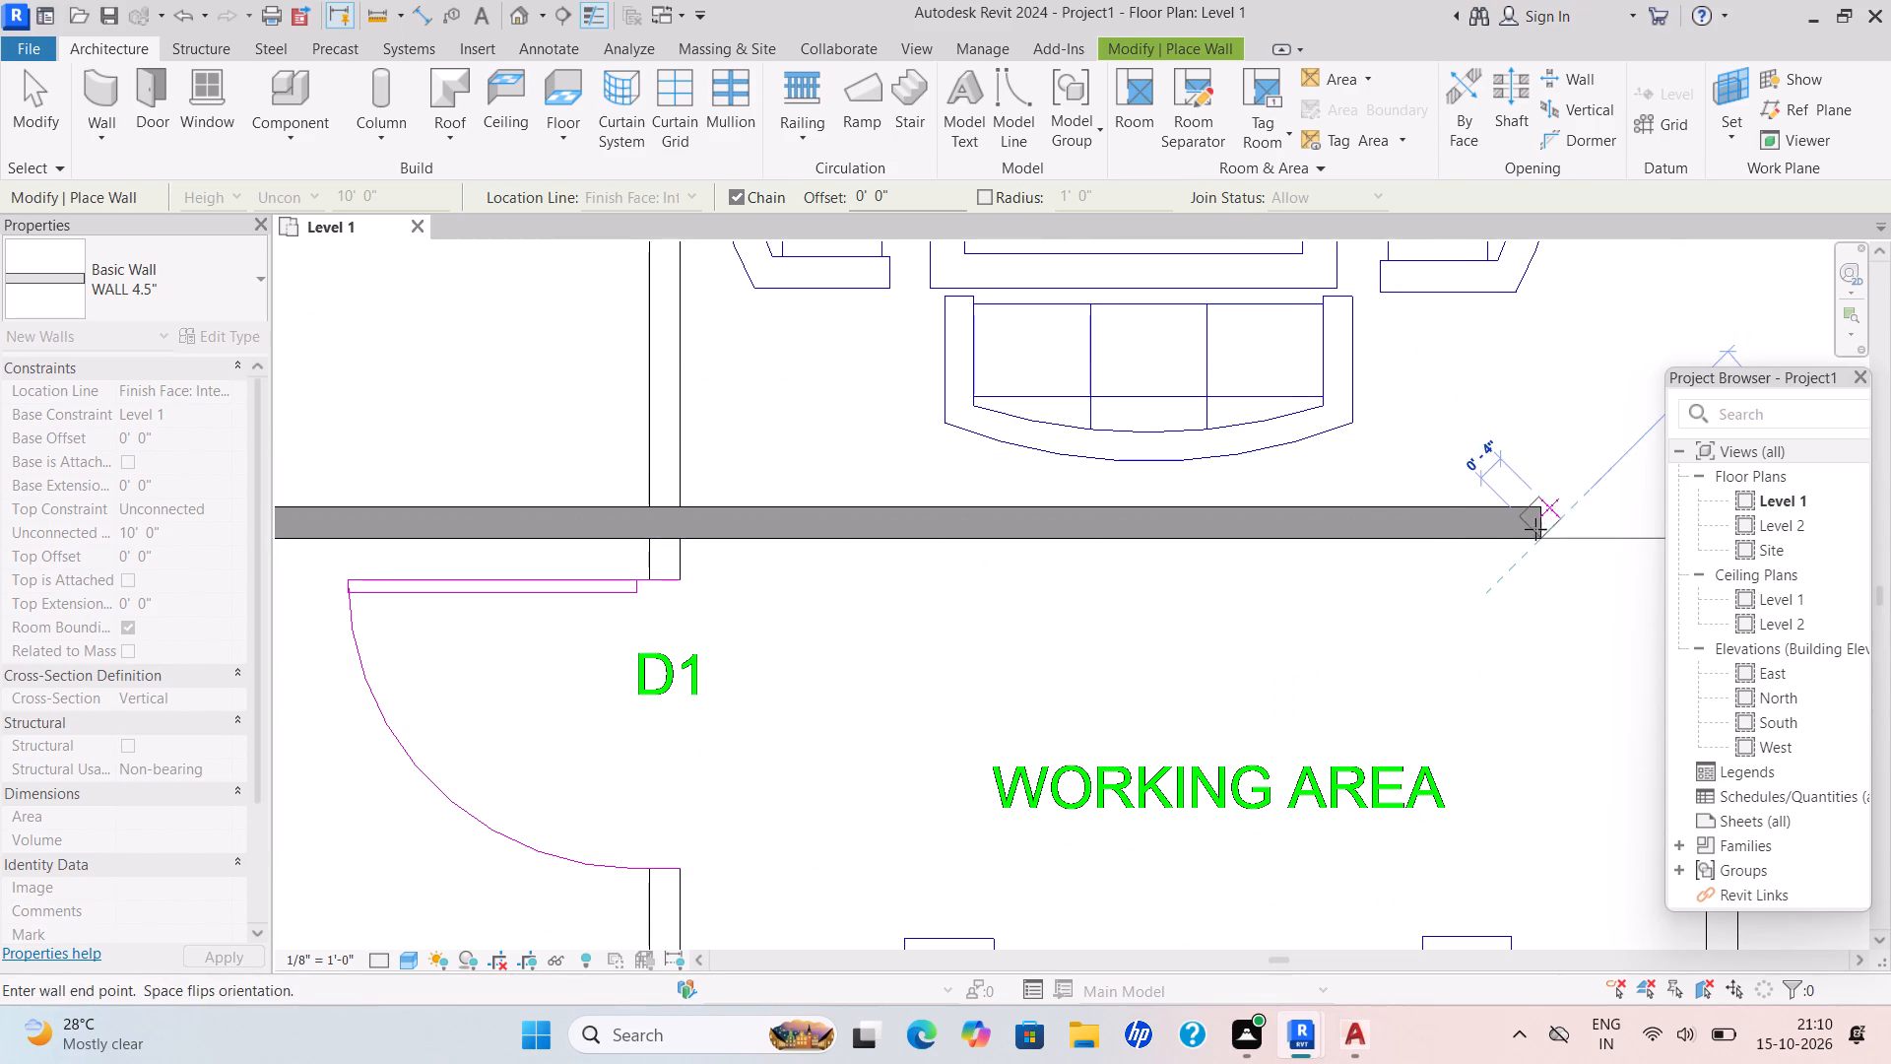
key(Escape)
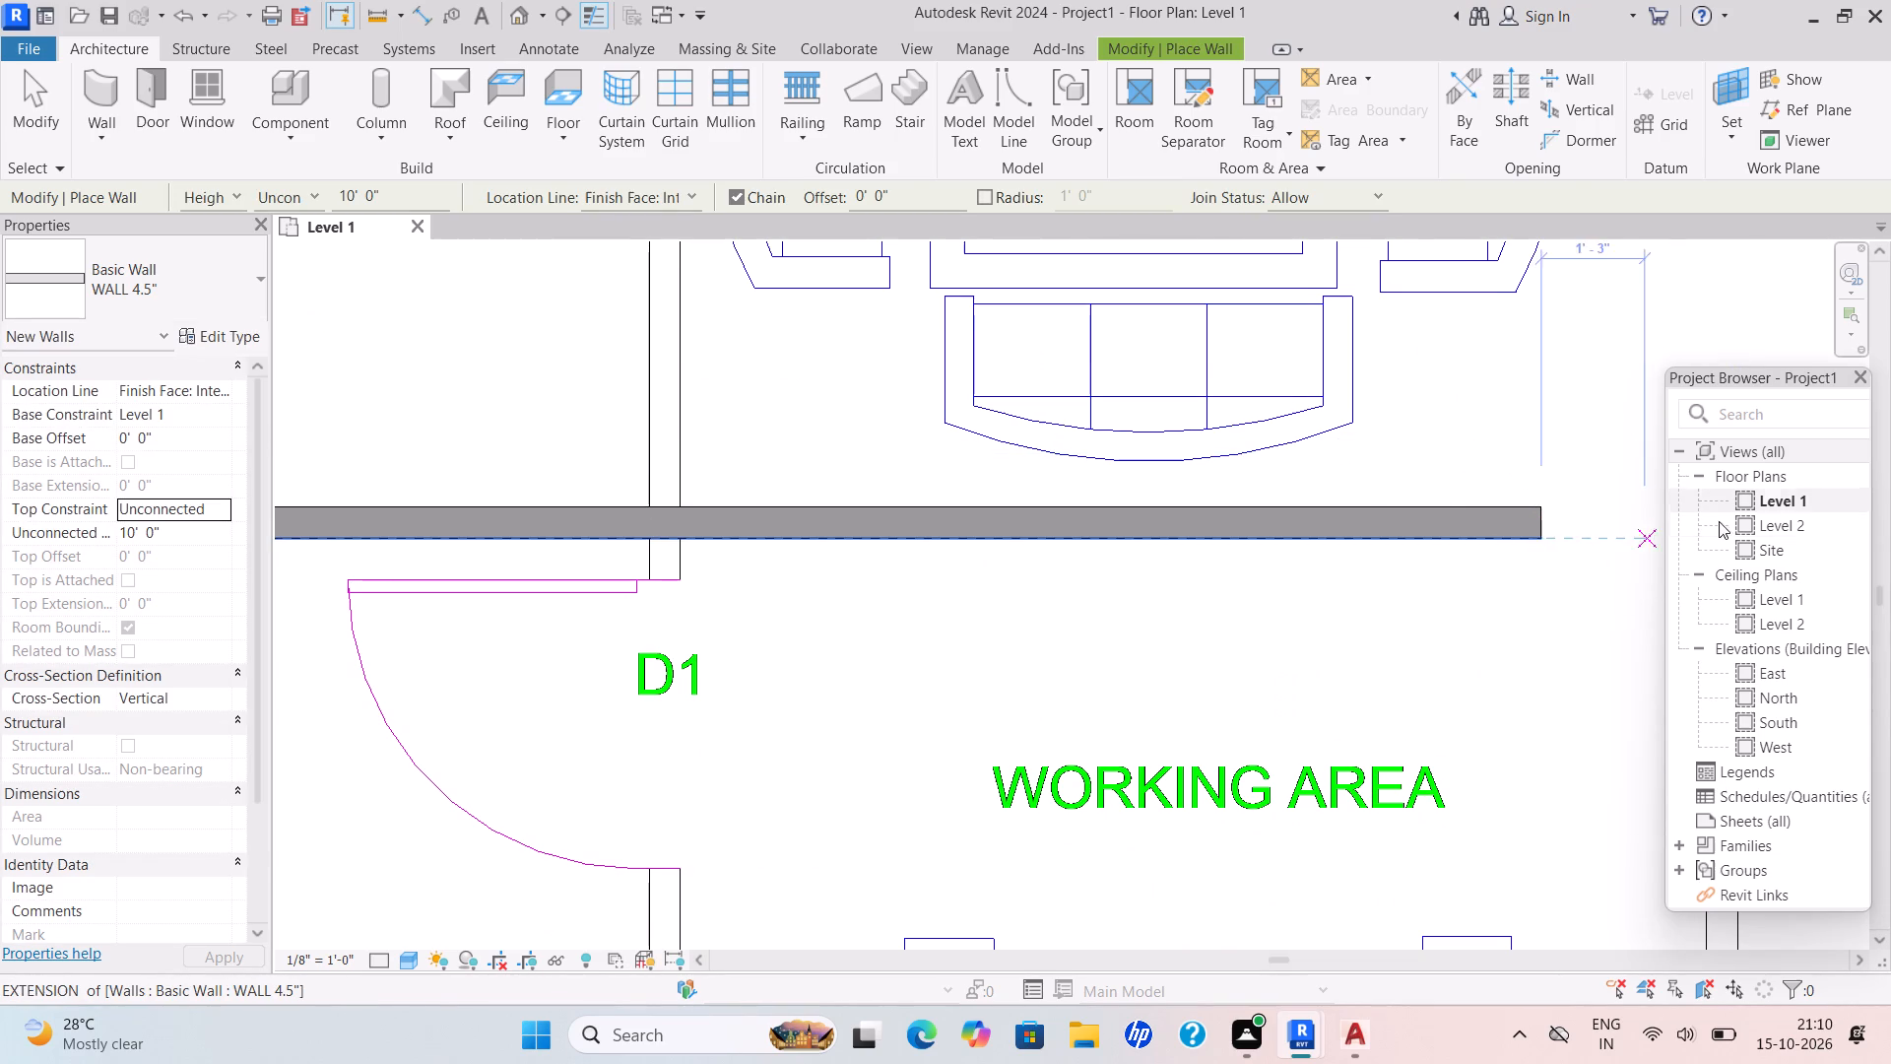
Draw the 4.5" partition between the Dining Room and H.R Room from the south outer wall north past door D3 to the plan wall's corner.
scroll(734, 576, down, 7)
middle_drag(738, 579, 738, 569)
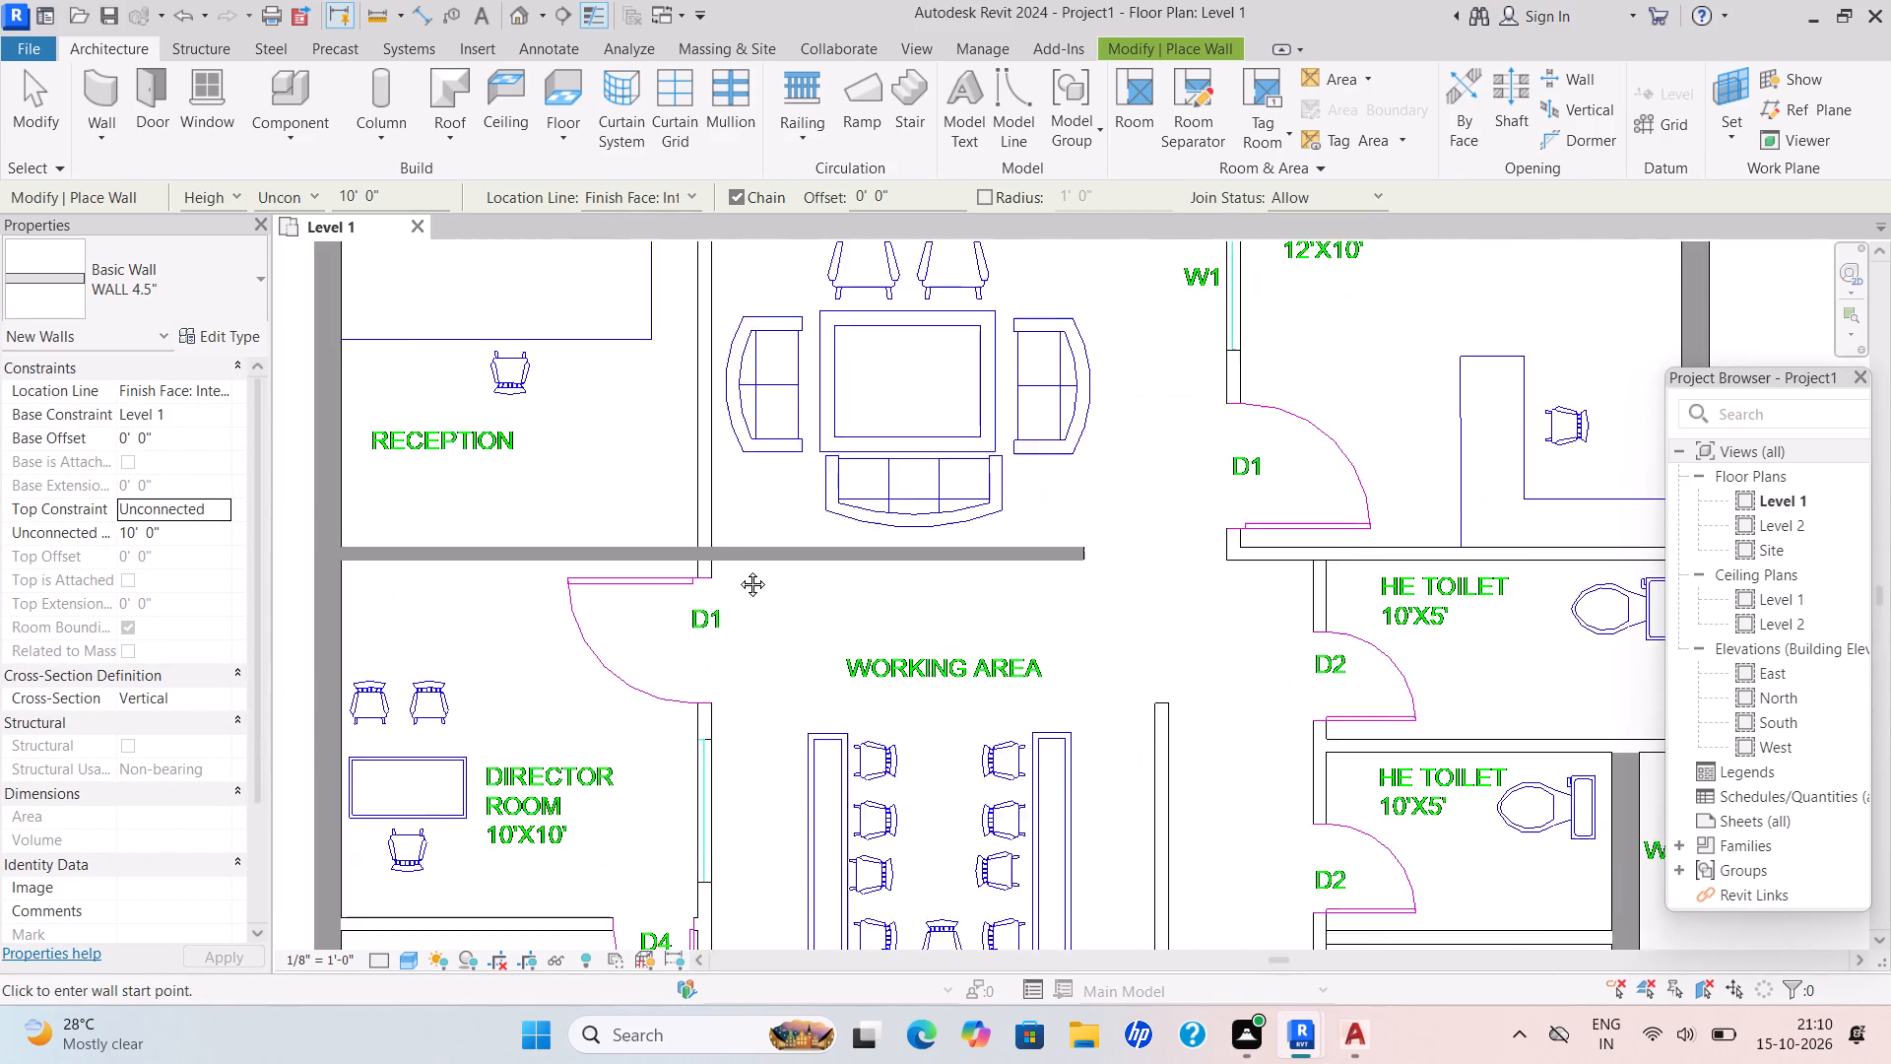
middle_drag(738, 569, 765, 499)
scroll(738, 569, down, 2)
scroll(792, 647, down, 3)
middle_drag(791, 649, 807, 544)
scroll(811, 527, up, 1)
scroll(809, 913, up, 3)
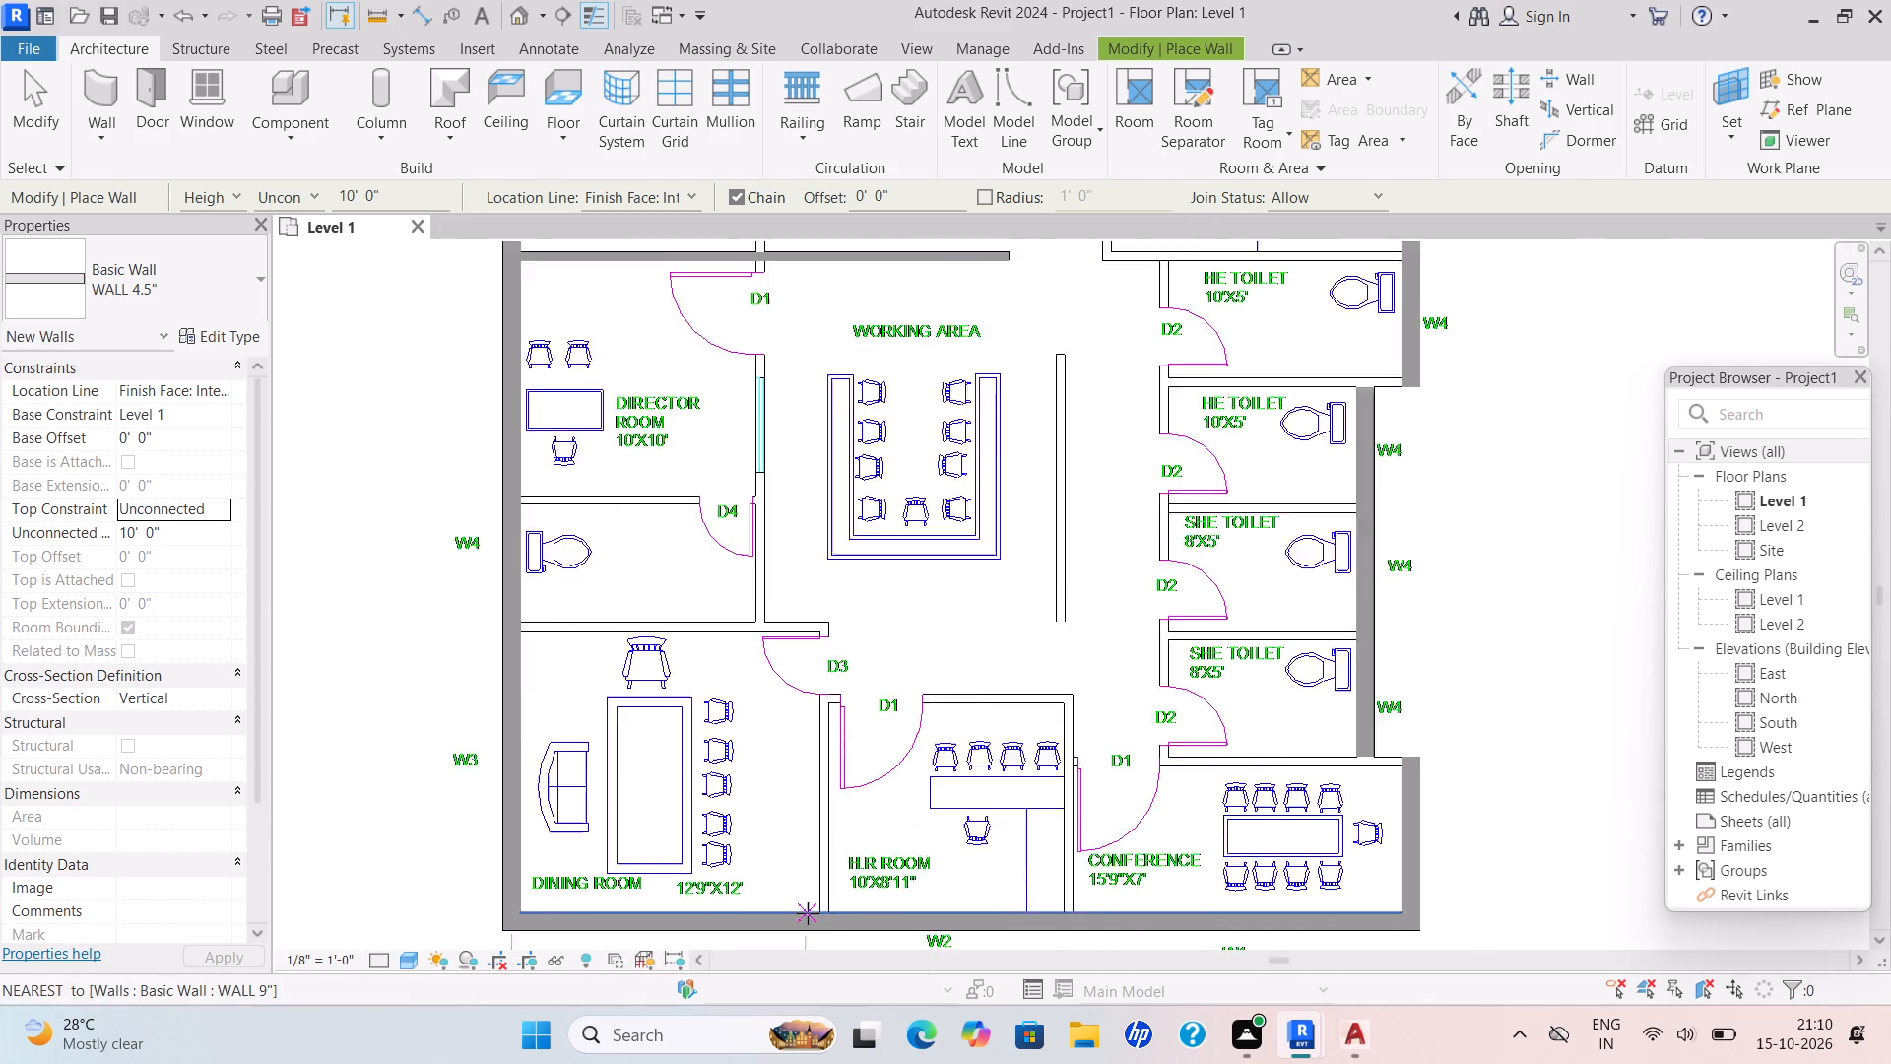
scroll(808, 913, up, 5)
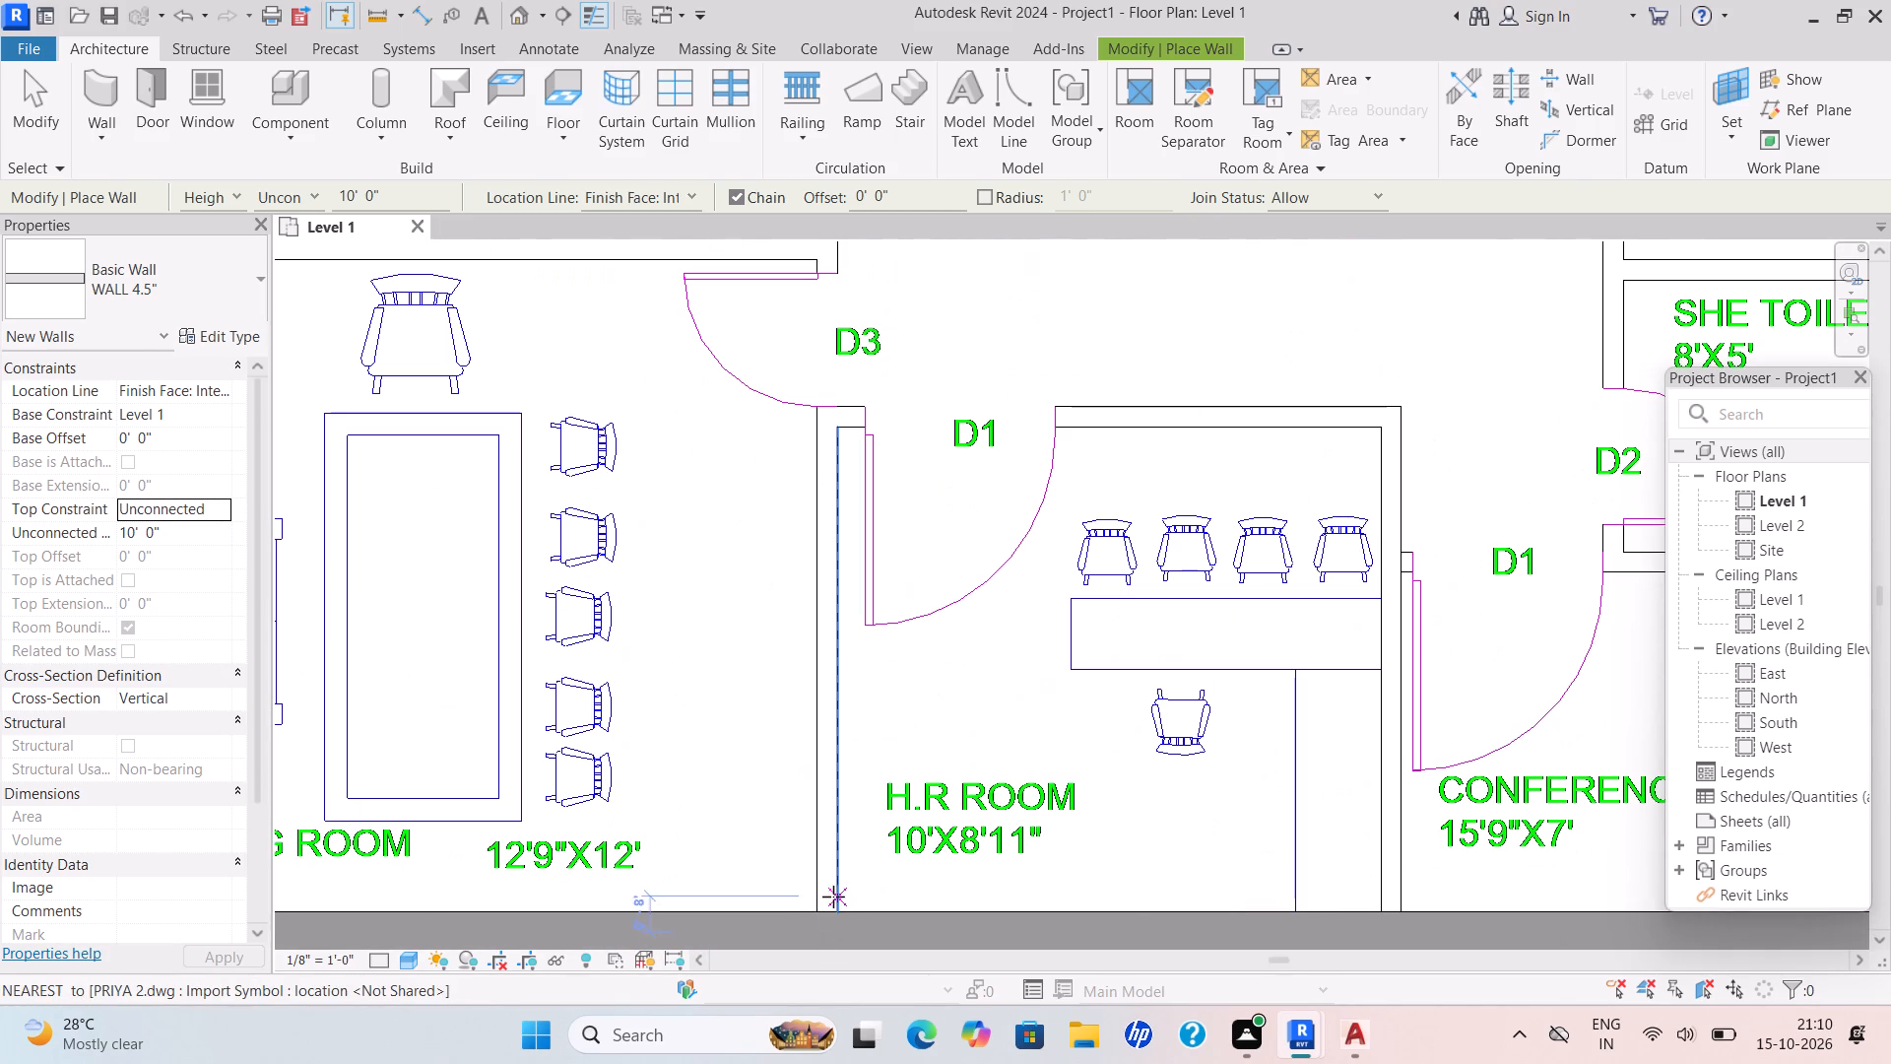
click(834, 908)
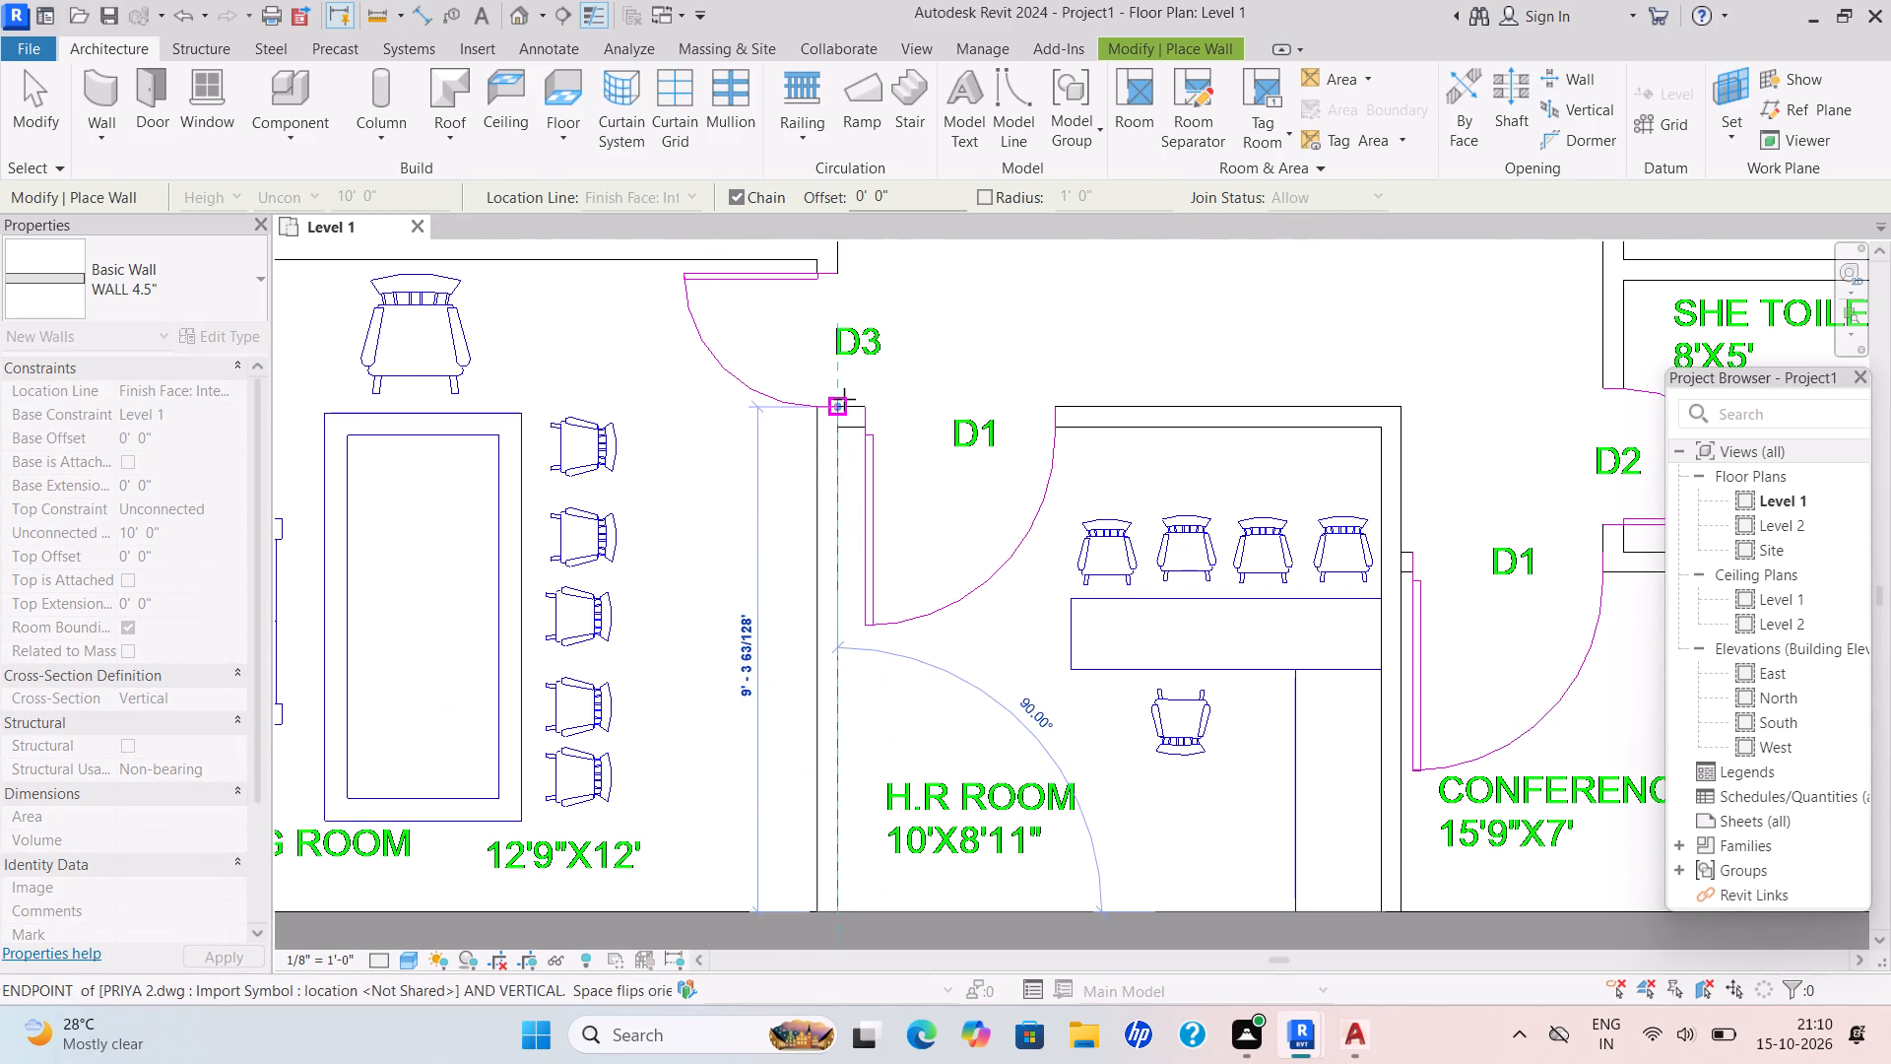
middle_drag(844, 427, 879, 696)
scroll(844, 440, down, 1)
scroll(881, 532, up, 4)
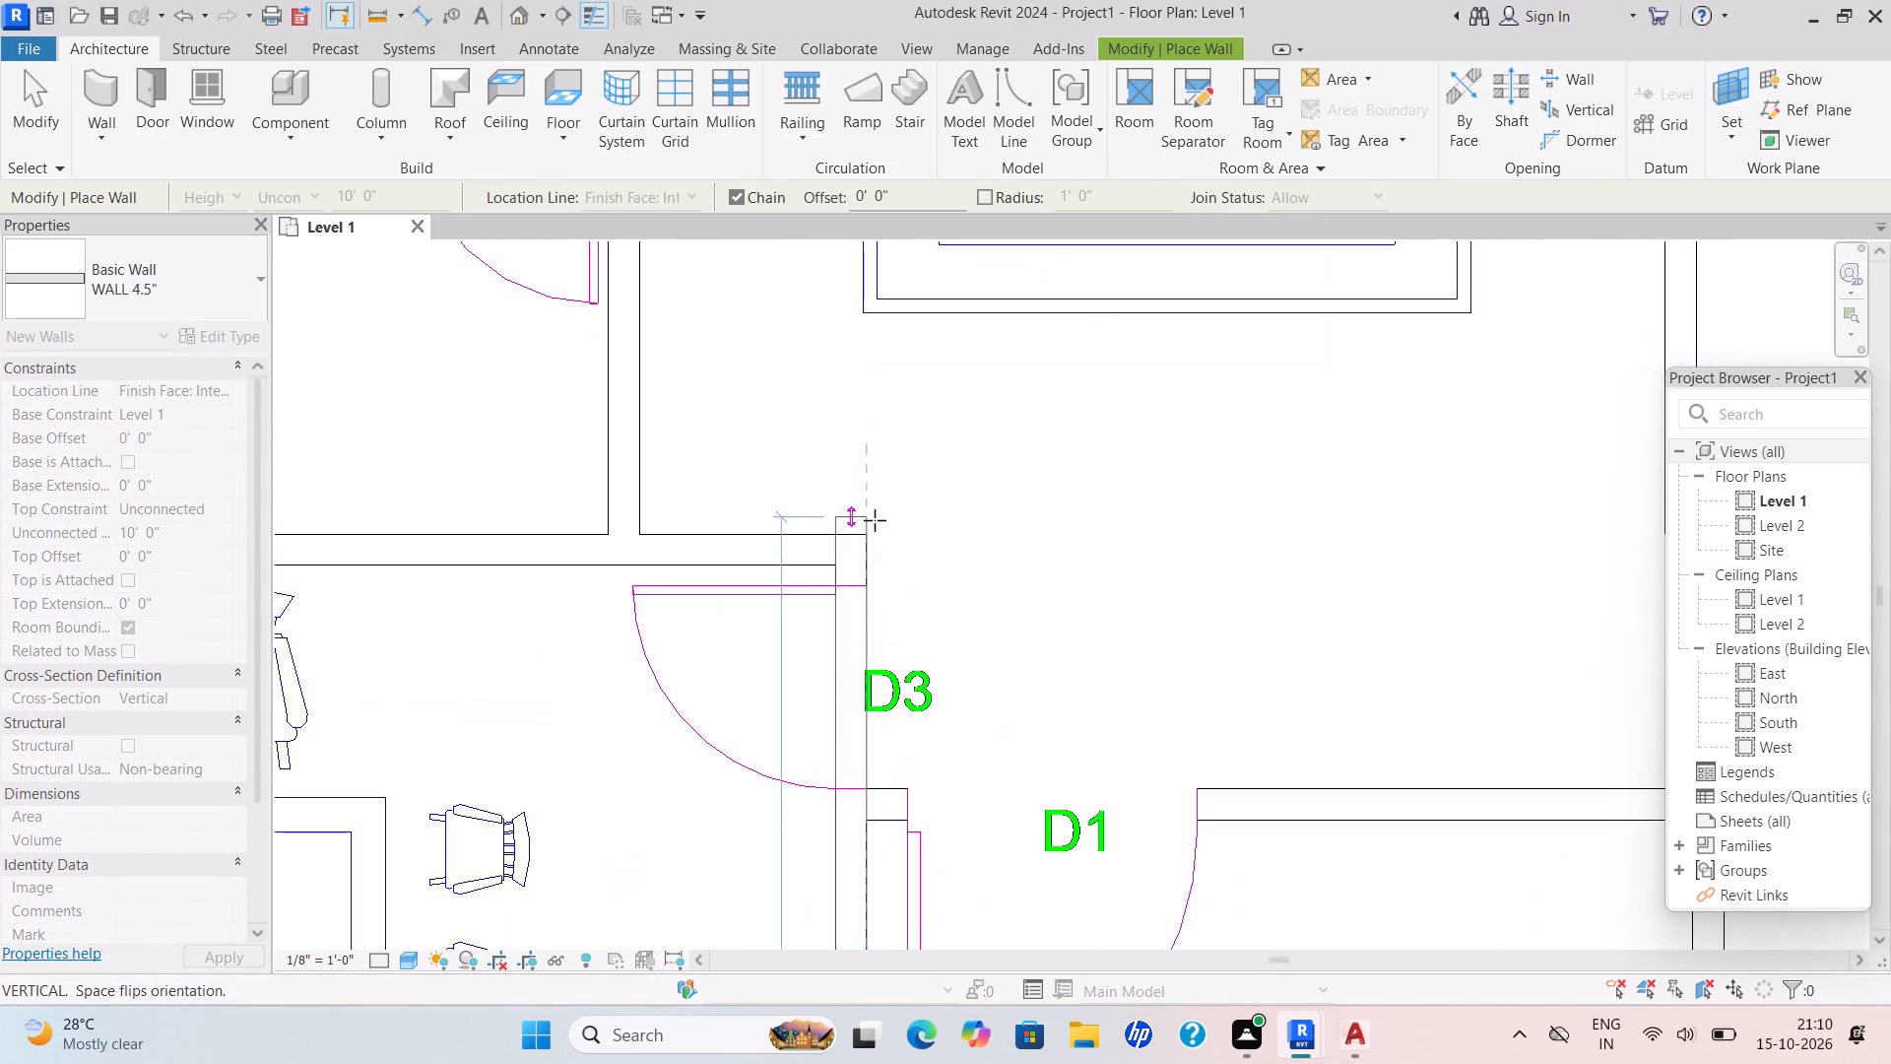
click(875, 533)
Continue the 4.5" partition west along the Dining Room's north side to the inner face of the west outer wall.
scroll(605, 565, down, 2)
middle_drag(605, 565, 845, 577)
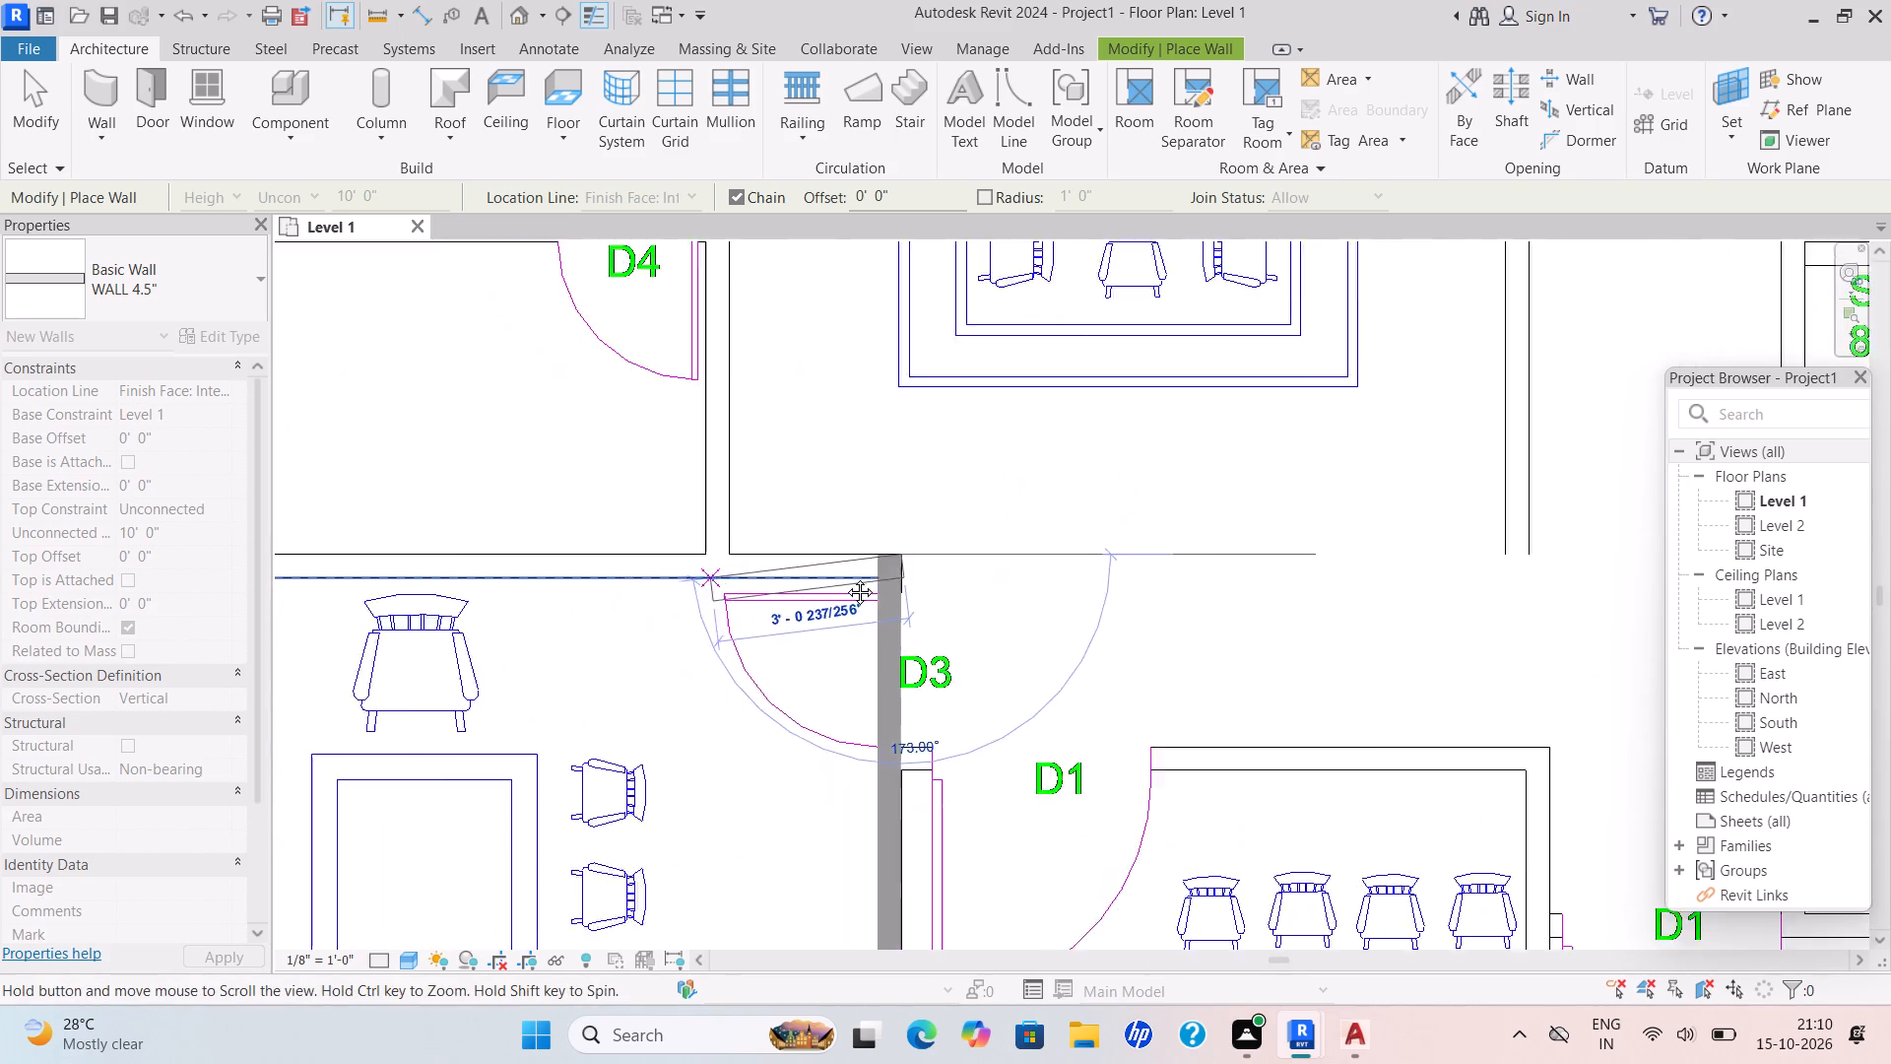
middle_drag(845, 577, 1549, 463)
scroll(1547, 463, down, 1)
scroll(1006, 462, up, 4)
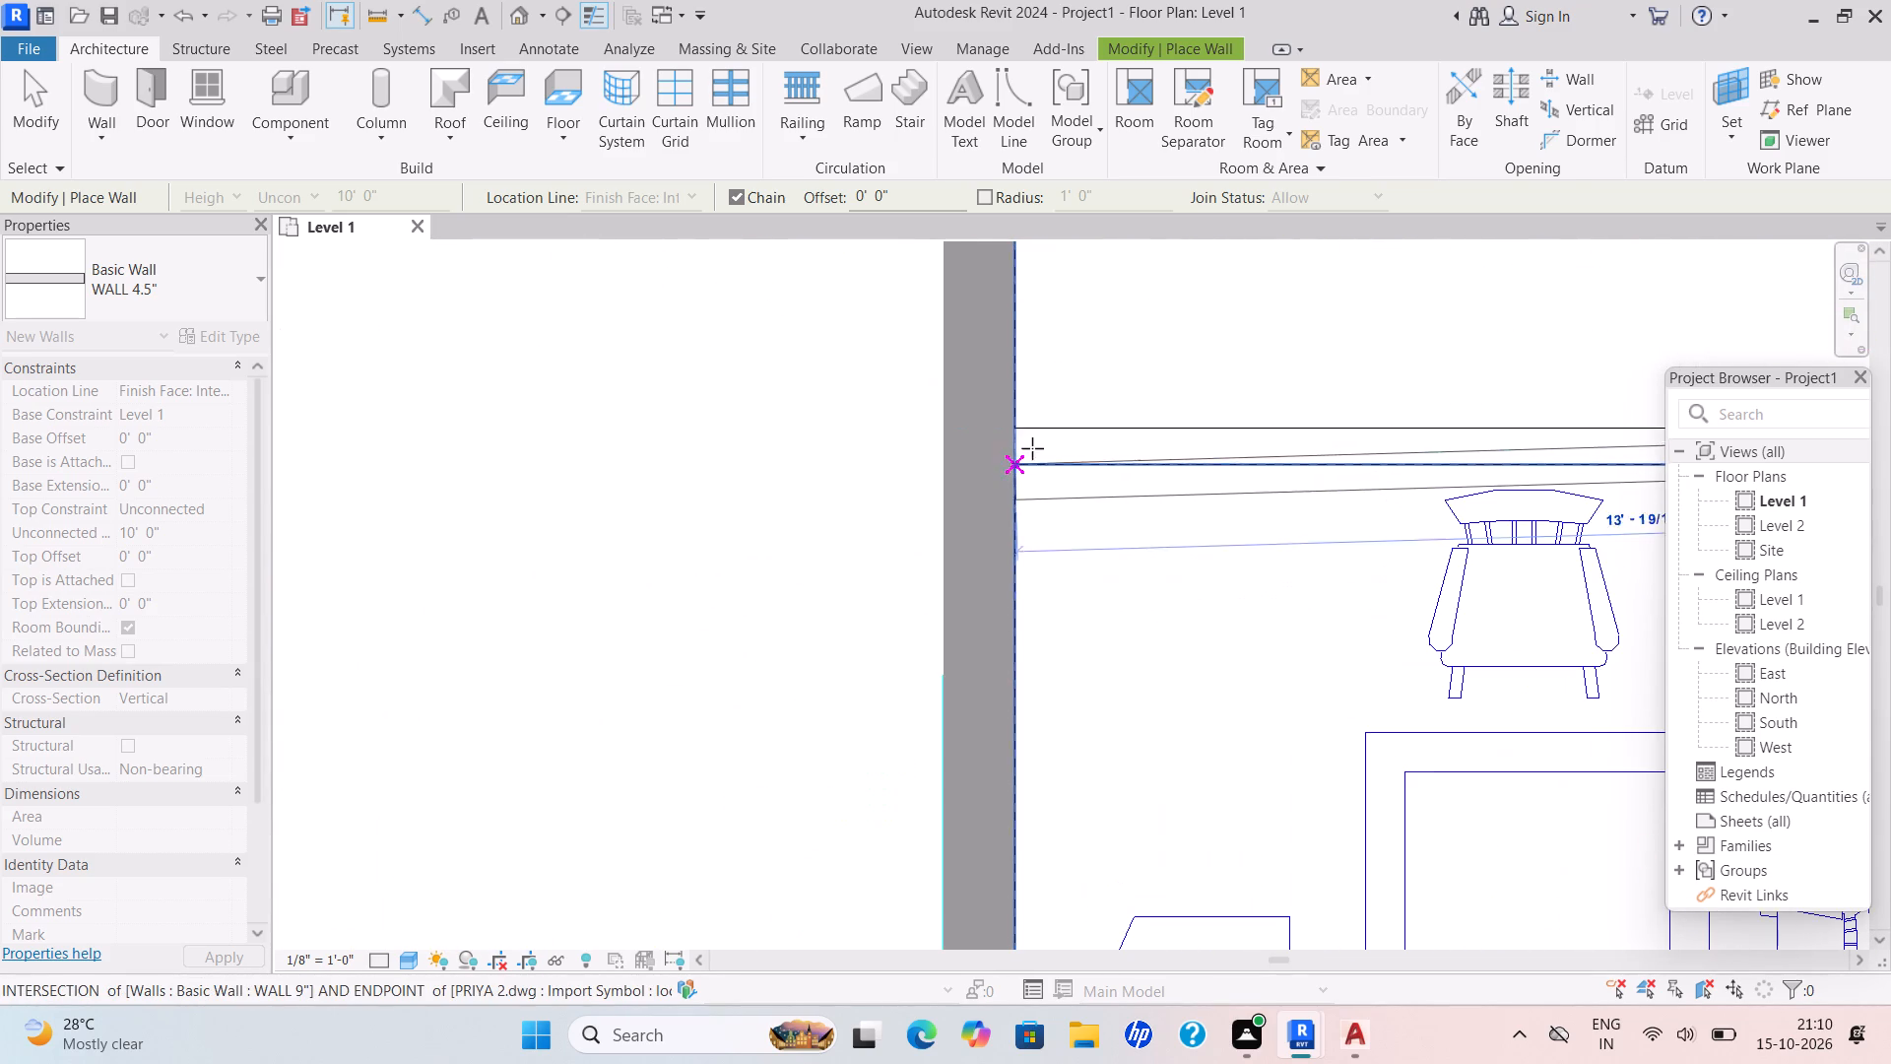
click(1010, 459)
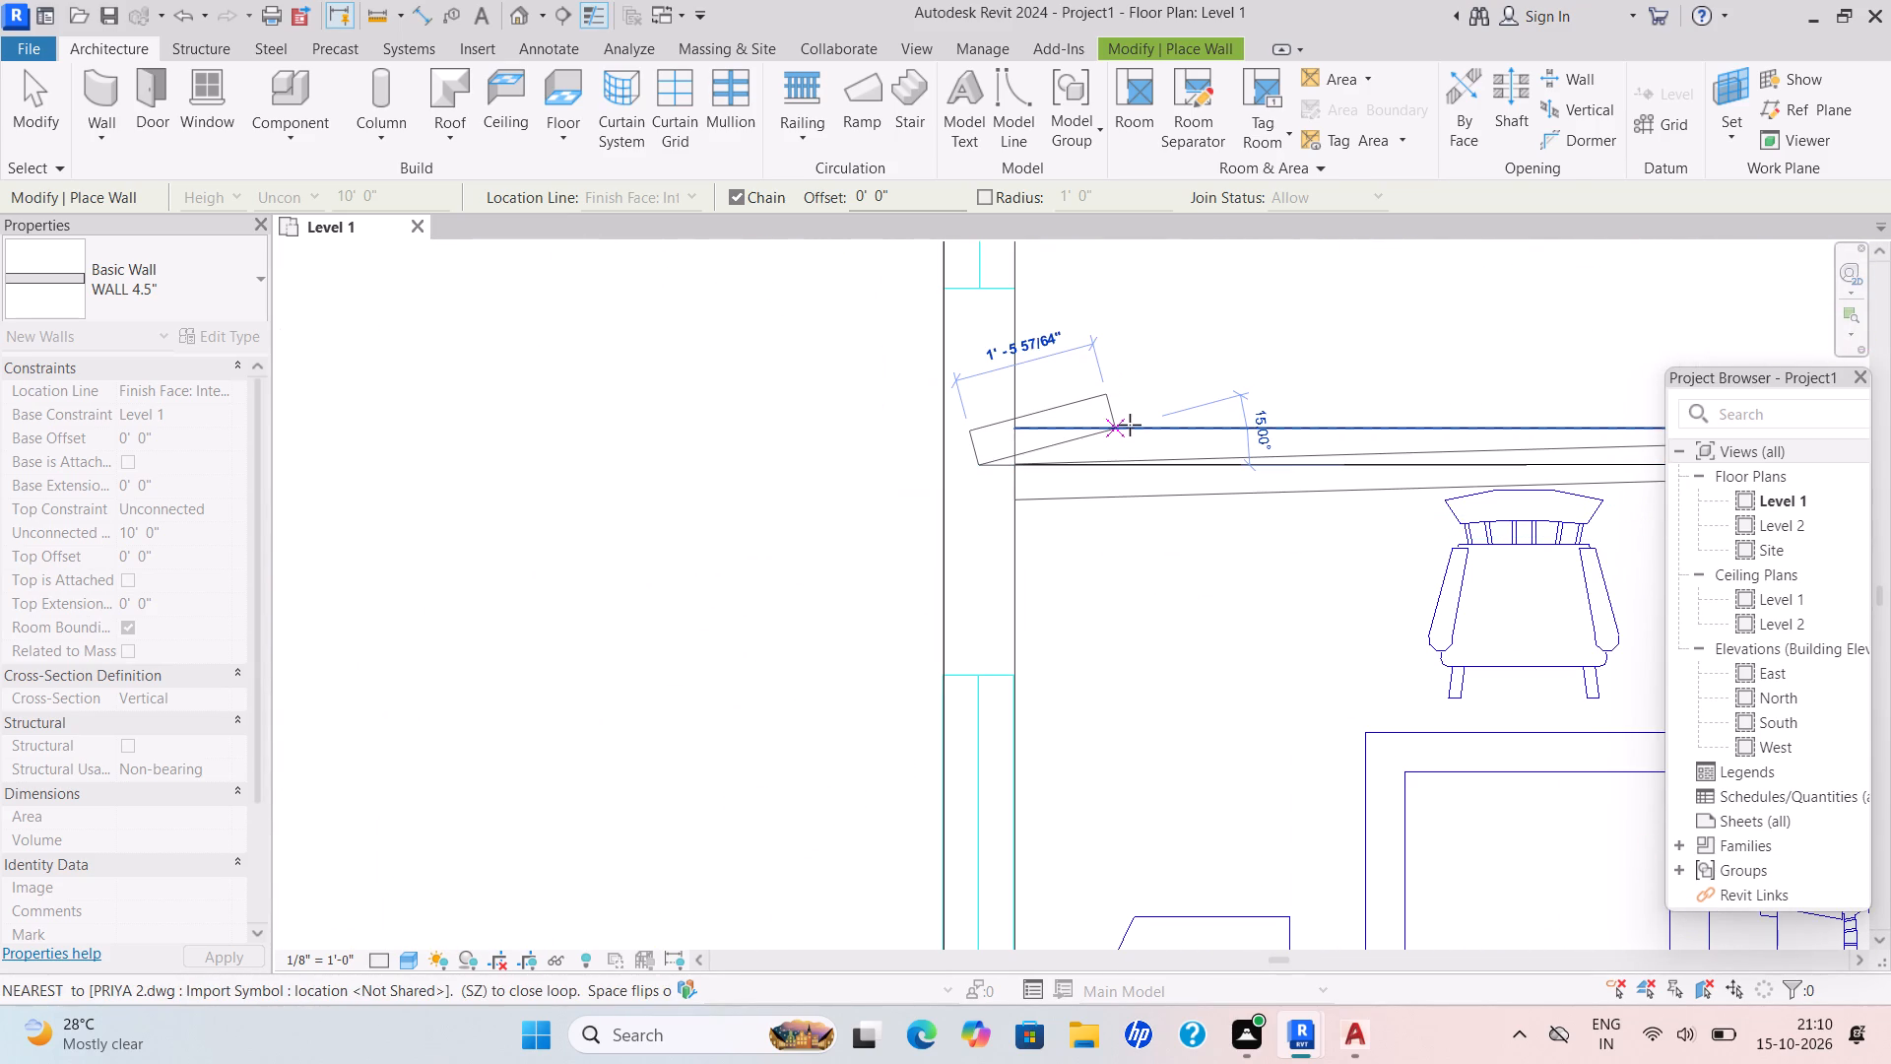
End the wall chain and undo the slanted partition along the Dining Room's north side.
key(Escape)
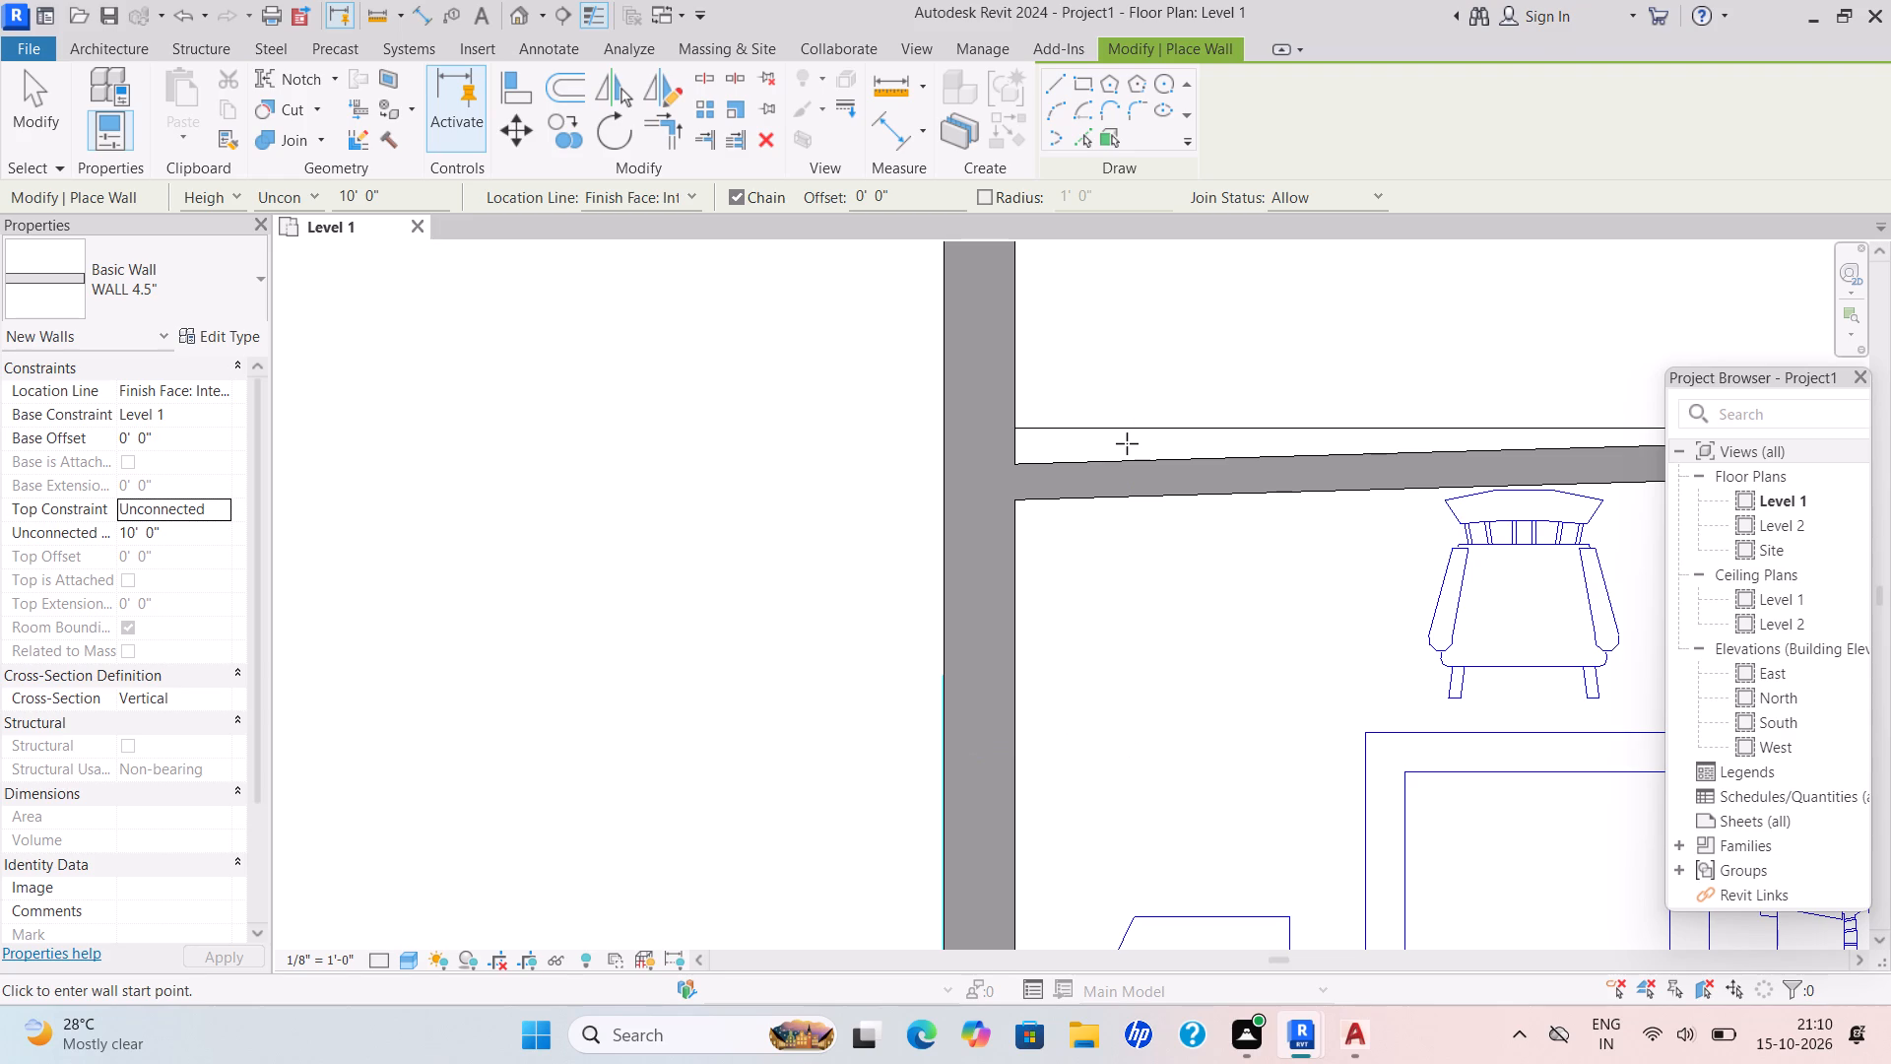
key(ctrl+z)
Redraw the Dining Room's north 4.5" partition horizontally, from the plan wall's corner above door D3 west to the west outer wall.
scroll(957, 592, down, 2)
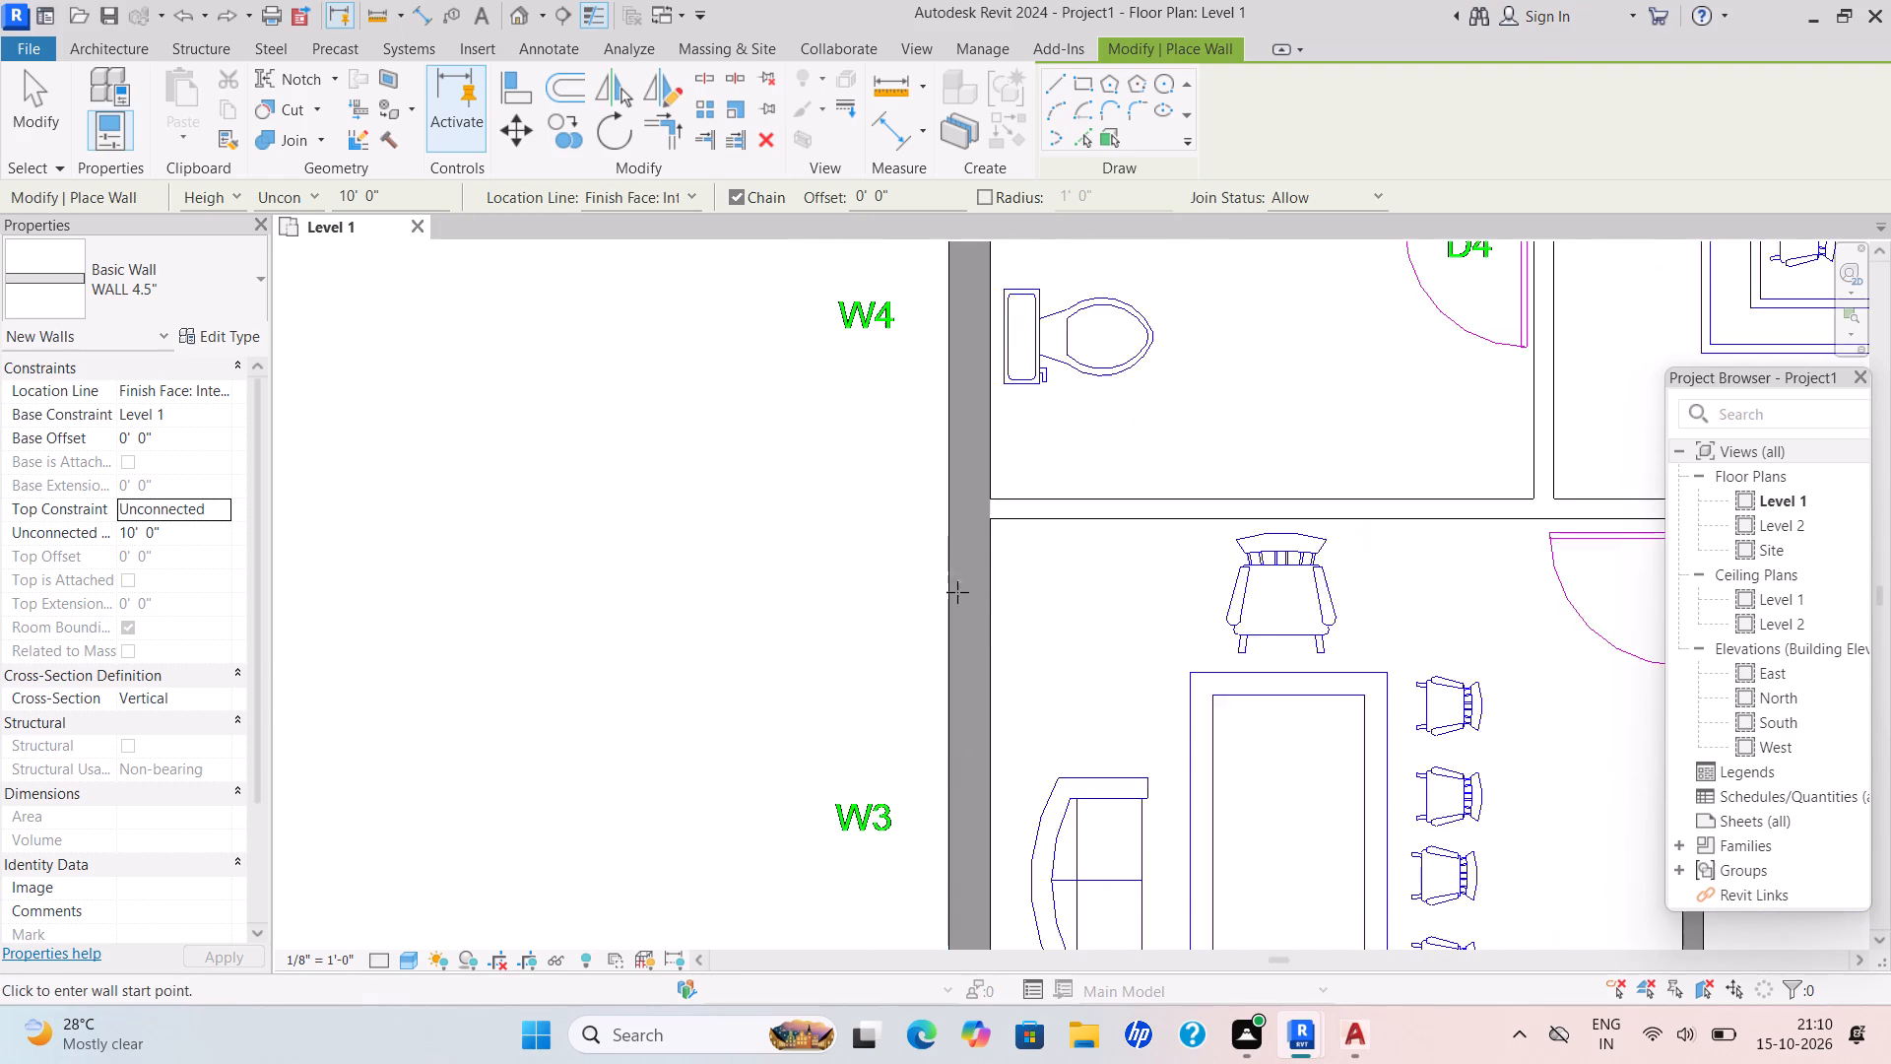
scroll(957, 592, down, 3)
middle_drag(956, 595, 884, 604)
scroll(1476, 519, up, 3)
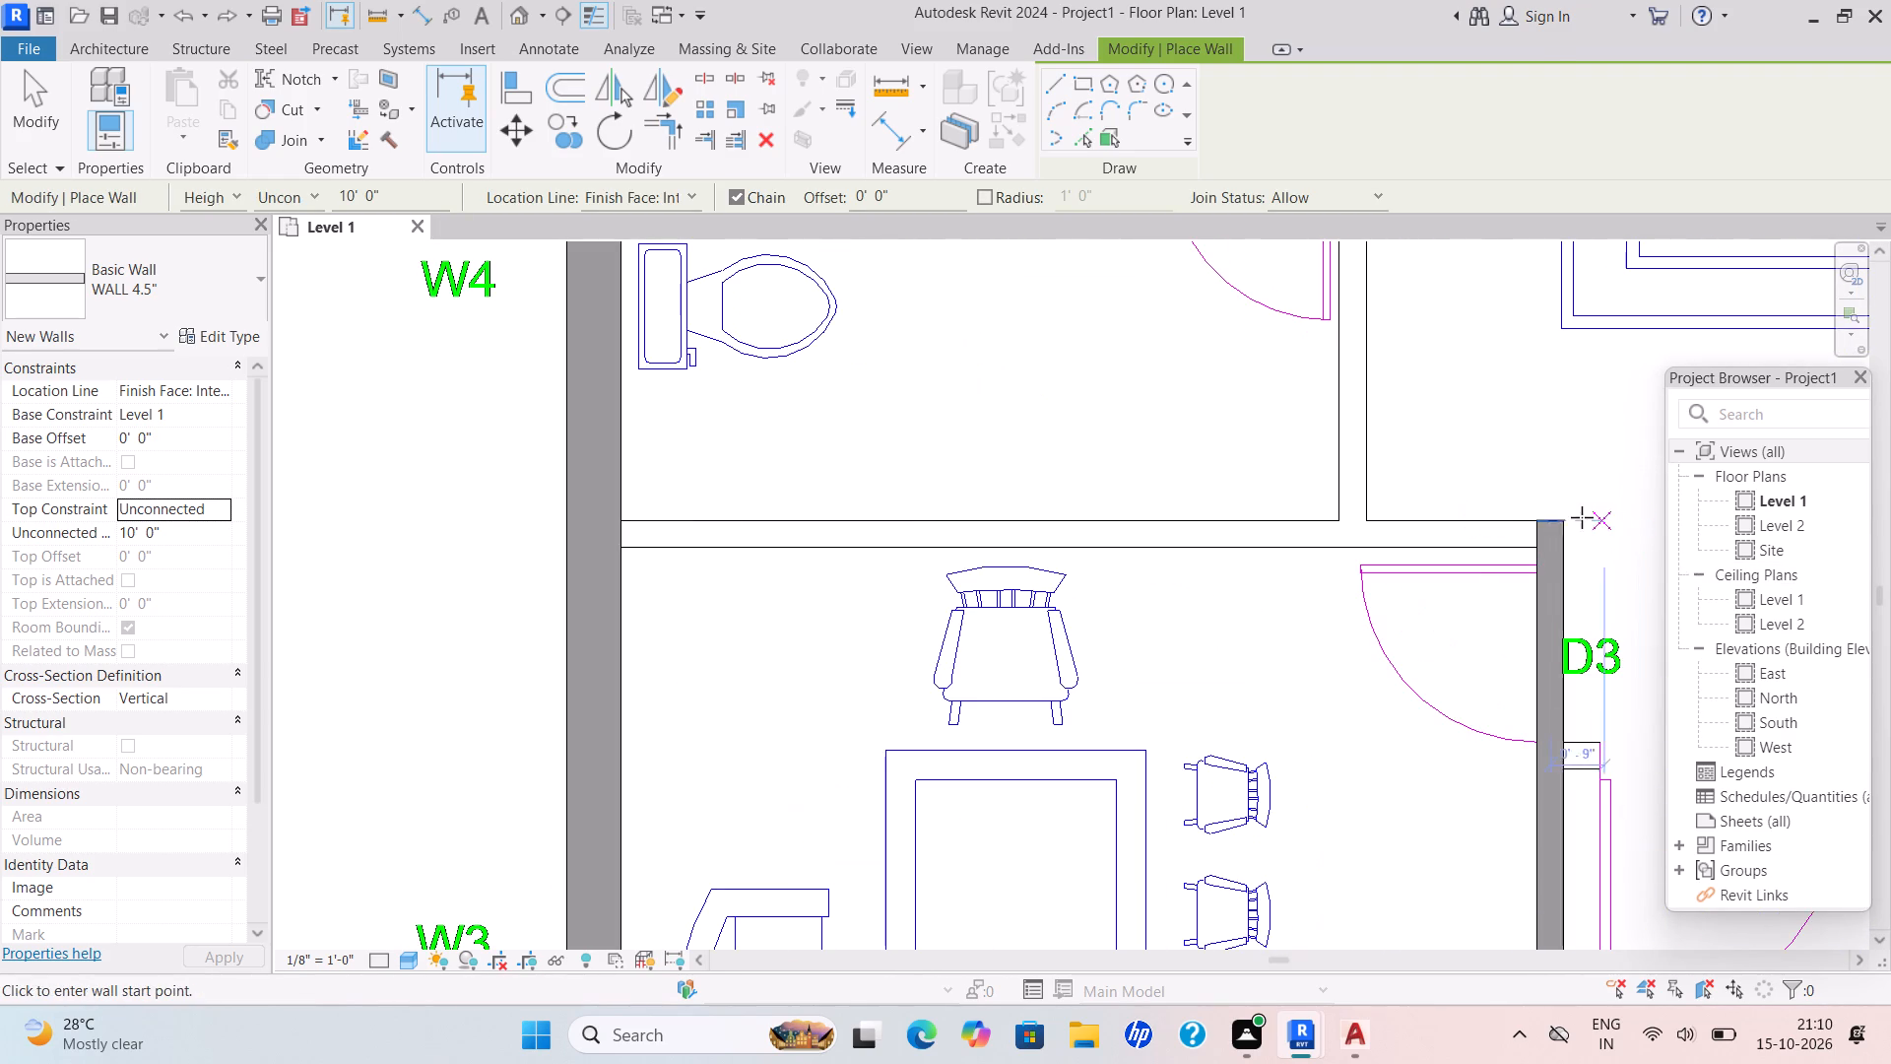
drag(1565, 522, 1550, 533)
scroll(1086, 531, down, 2)
middle_drag(1086, 531, 1508, 523)
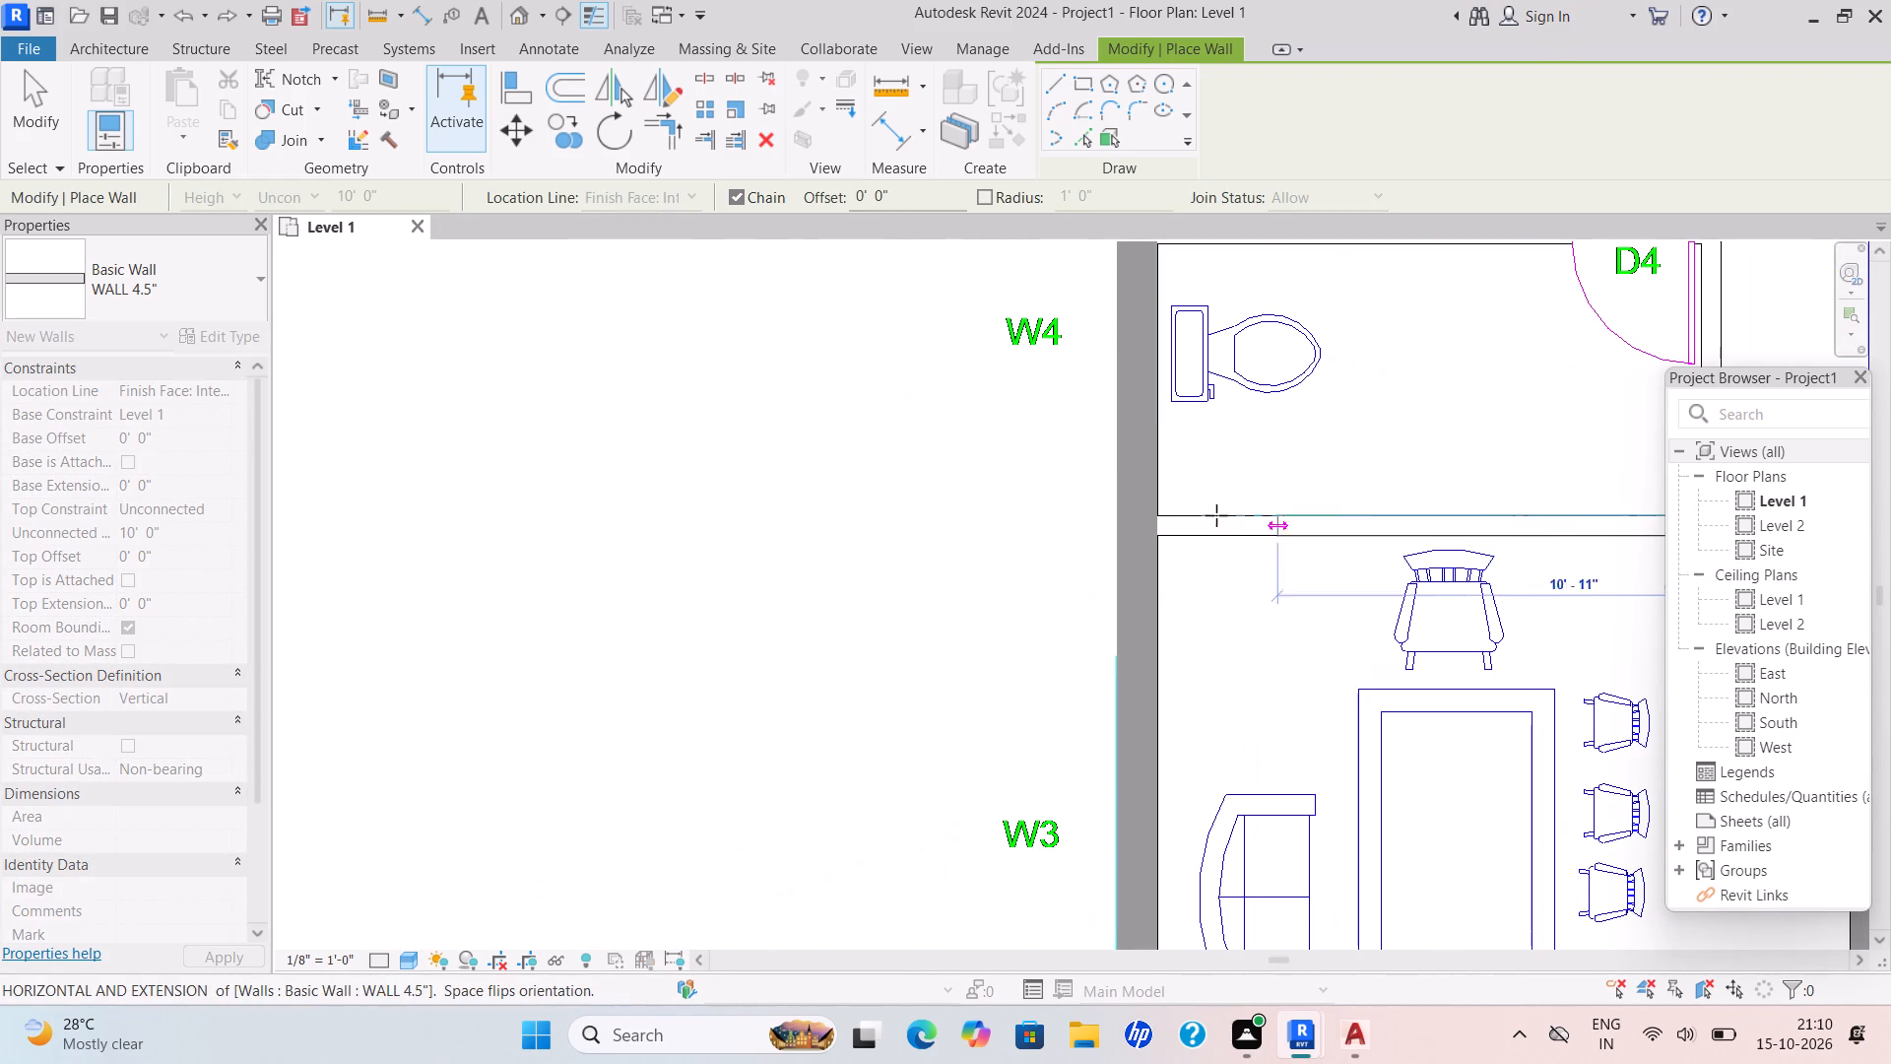
click(1158, 523)
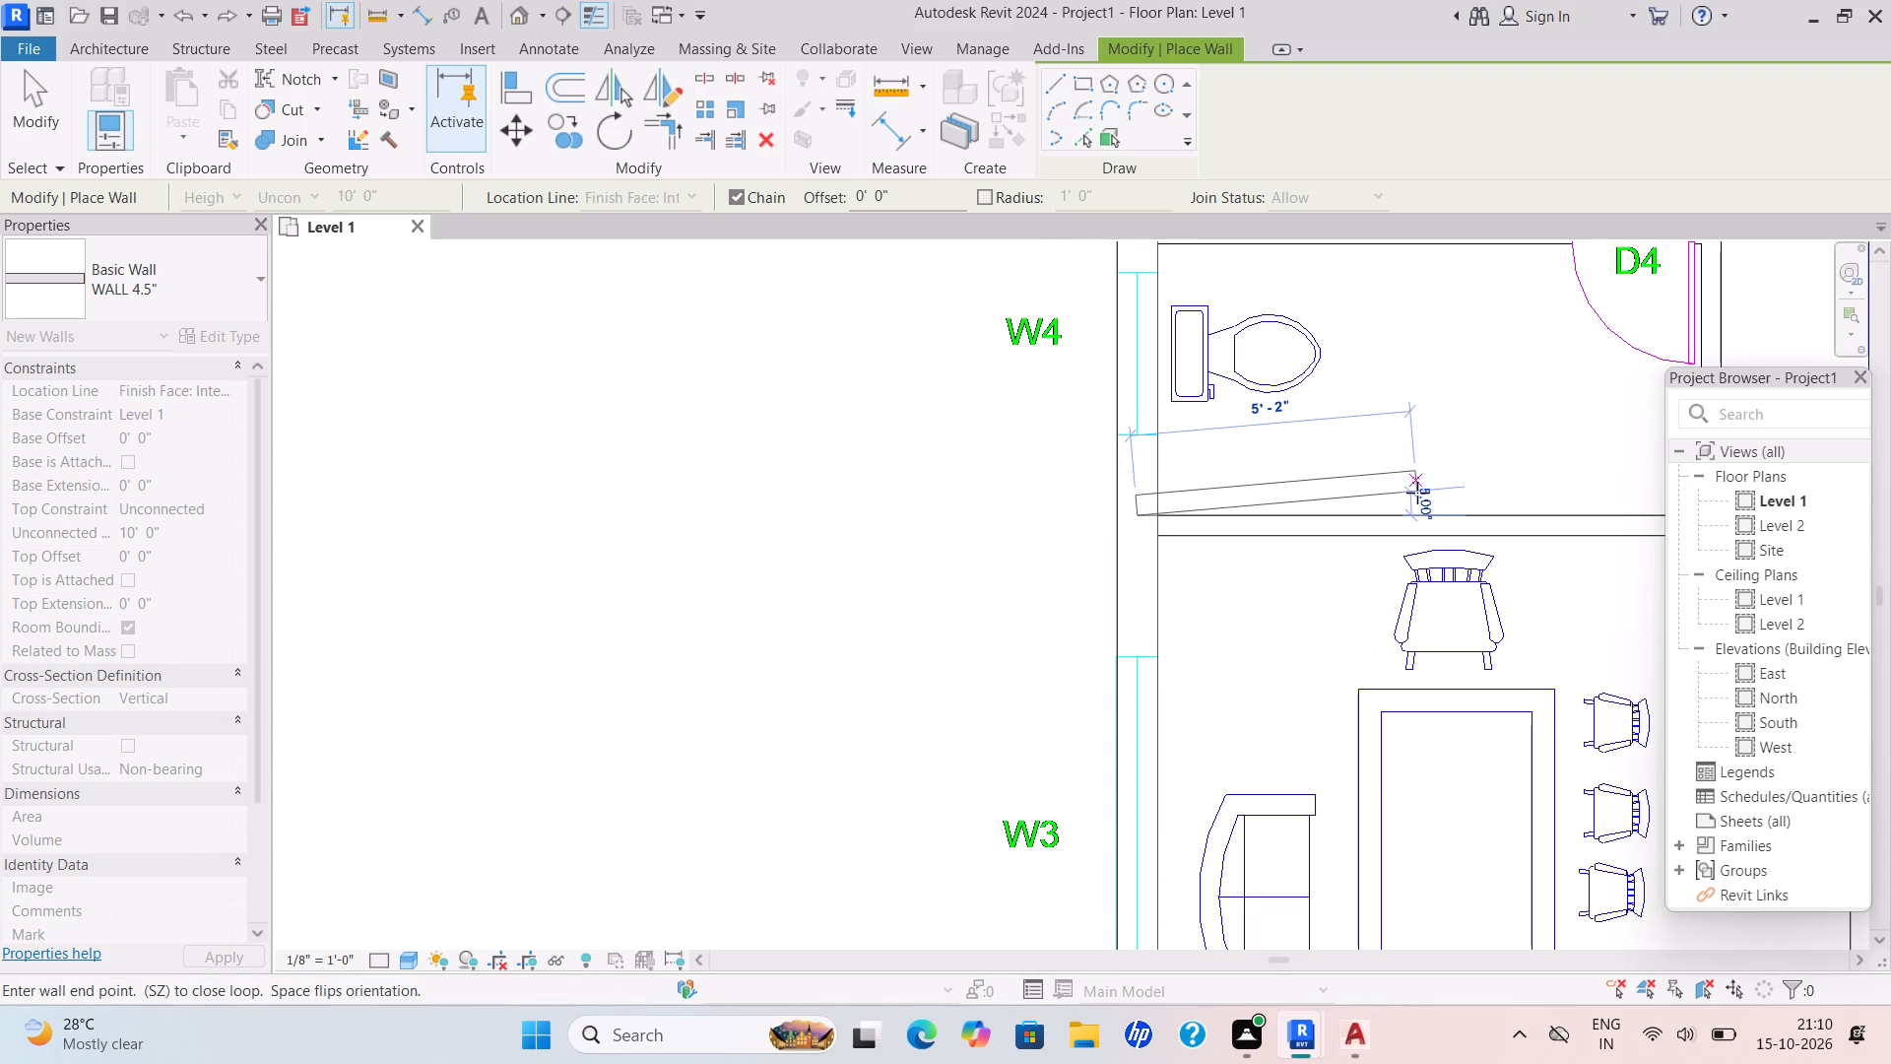
key(Escape)
Draw the 4.5" partition between the Director Room and its toilet, about 10' long, from the west outer wall east past door D4.
scroll(1417, 493, down, 7)
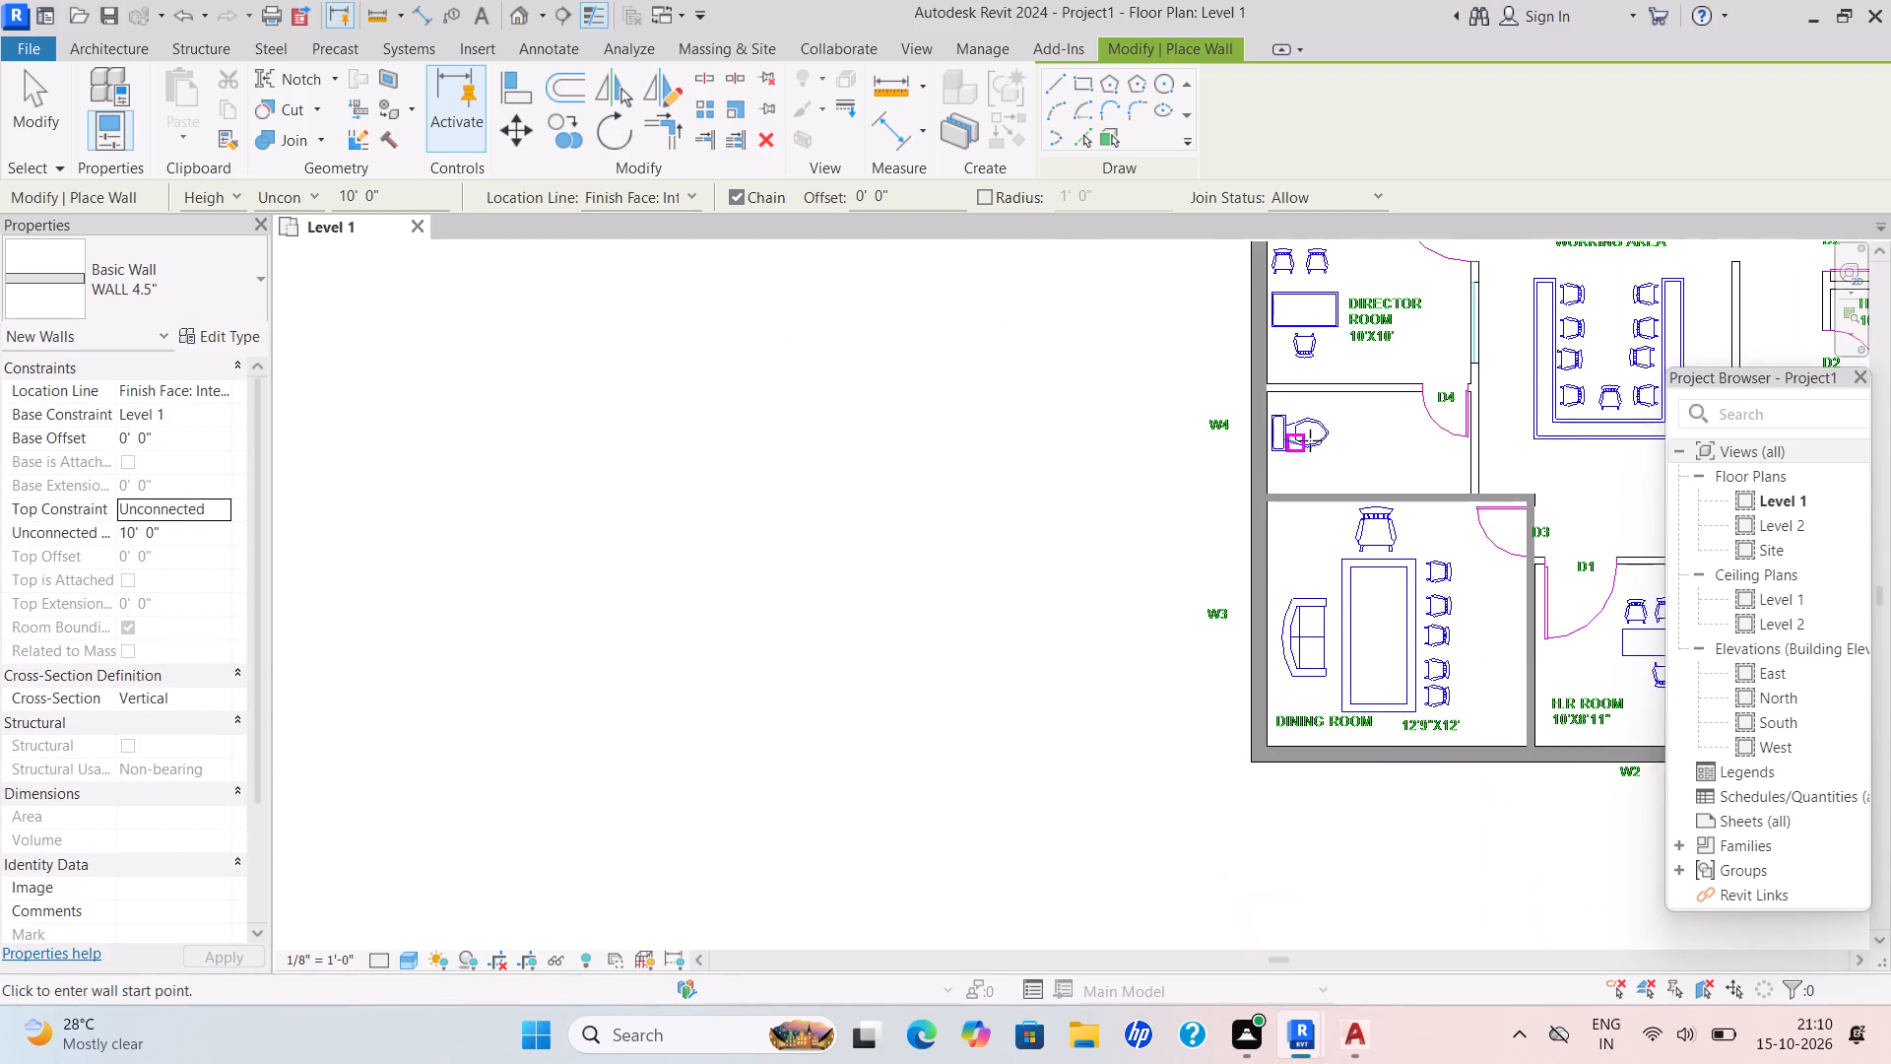
scroll(1311, 439, down, 2)
middle_drag(1315, 443, 1151, 565)
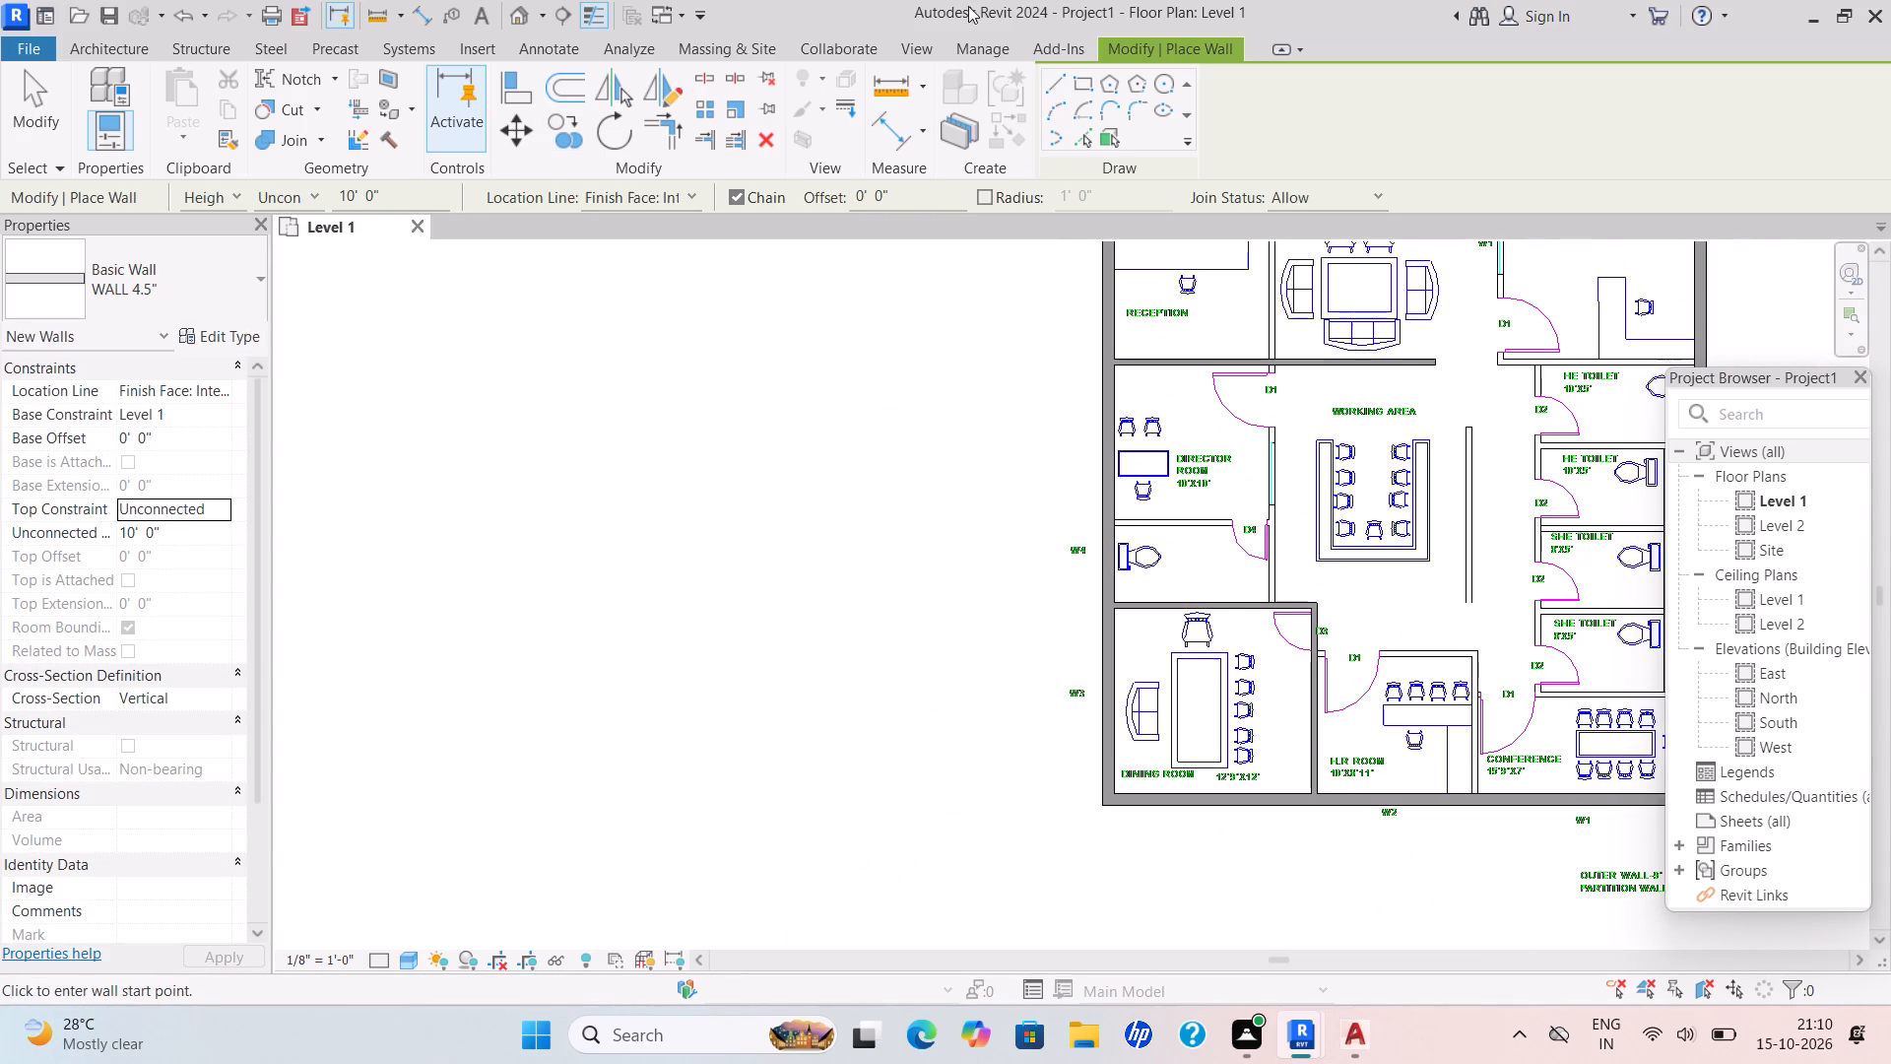
scroll(1145, 527, up, 10)
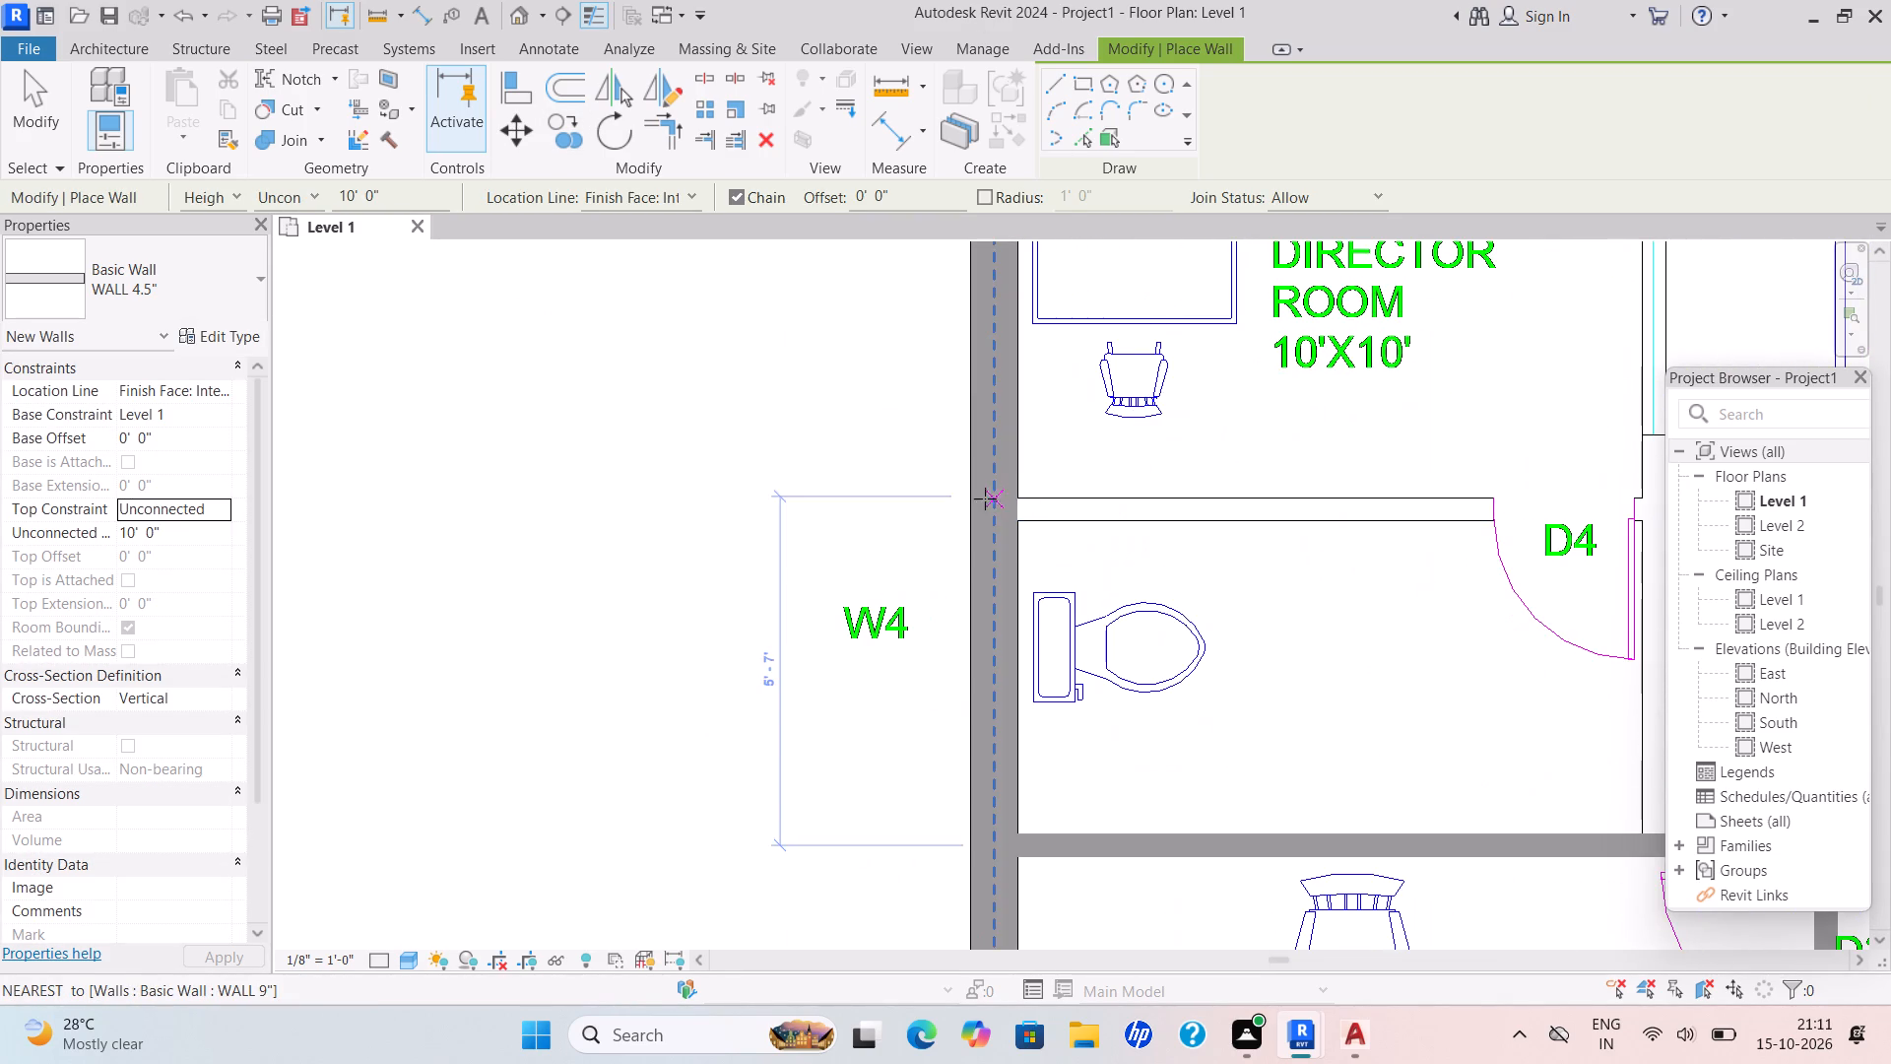
click(1016, 518)
scroll(1455, 525, down, 1)
middle_drag(1451, 525, 1435, 524)
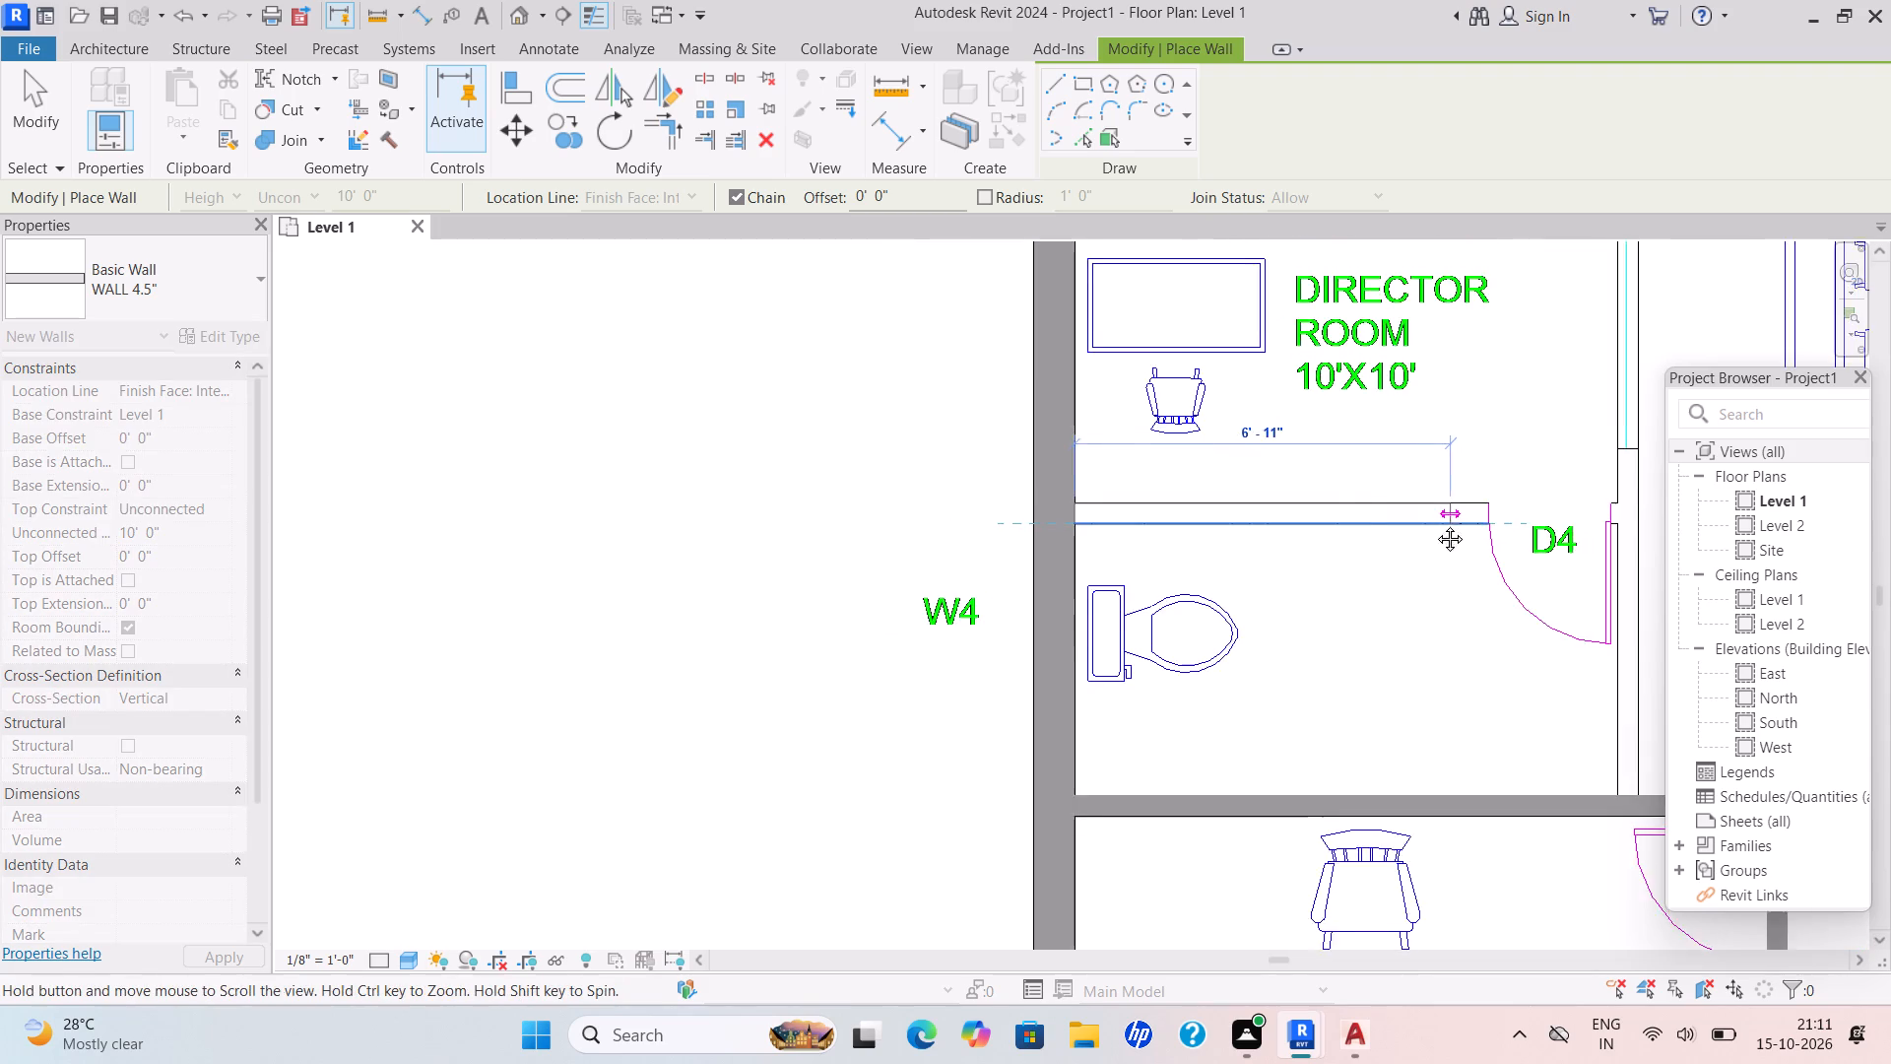
middle_drag(1435, 524, 1090, 465)
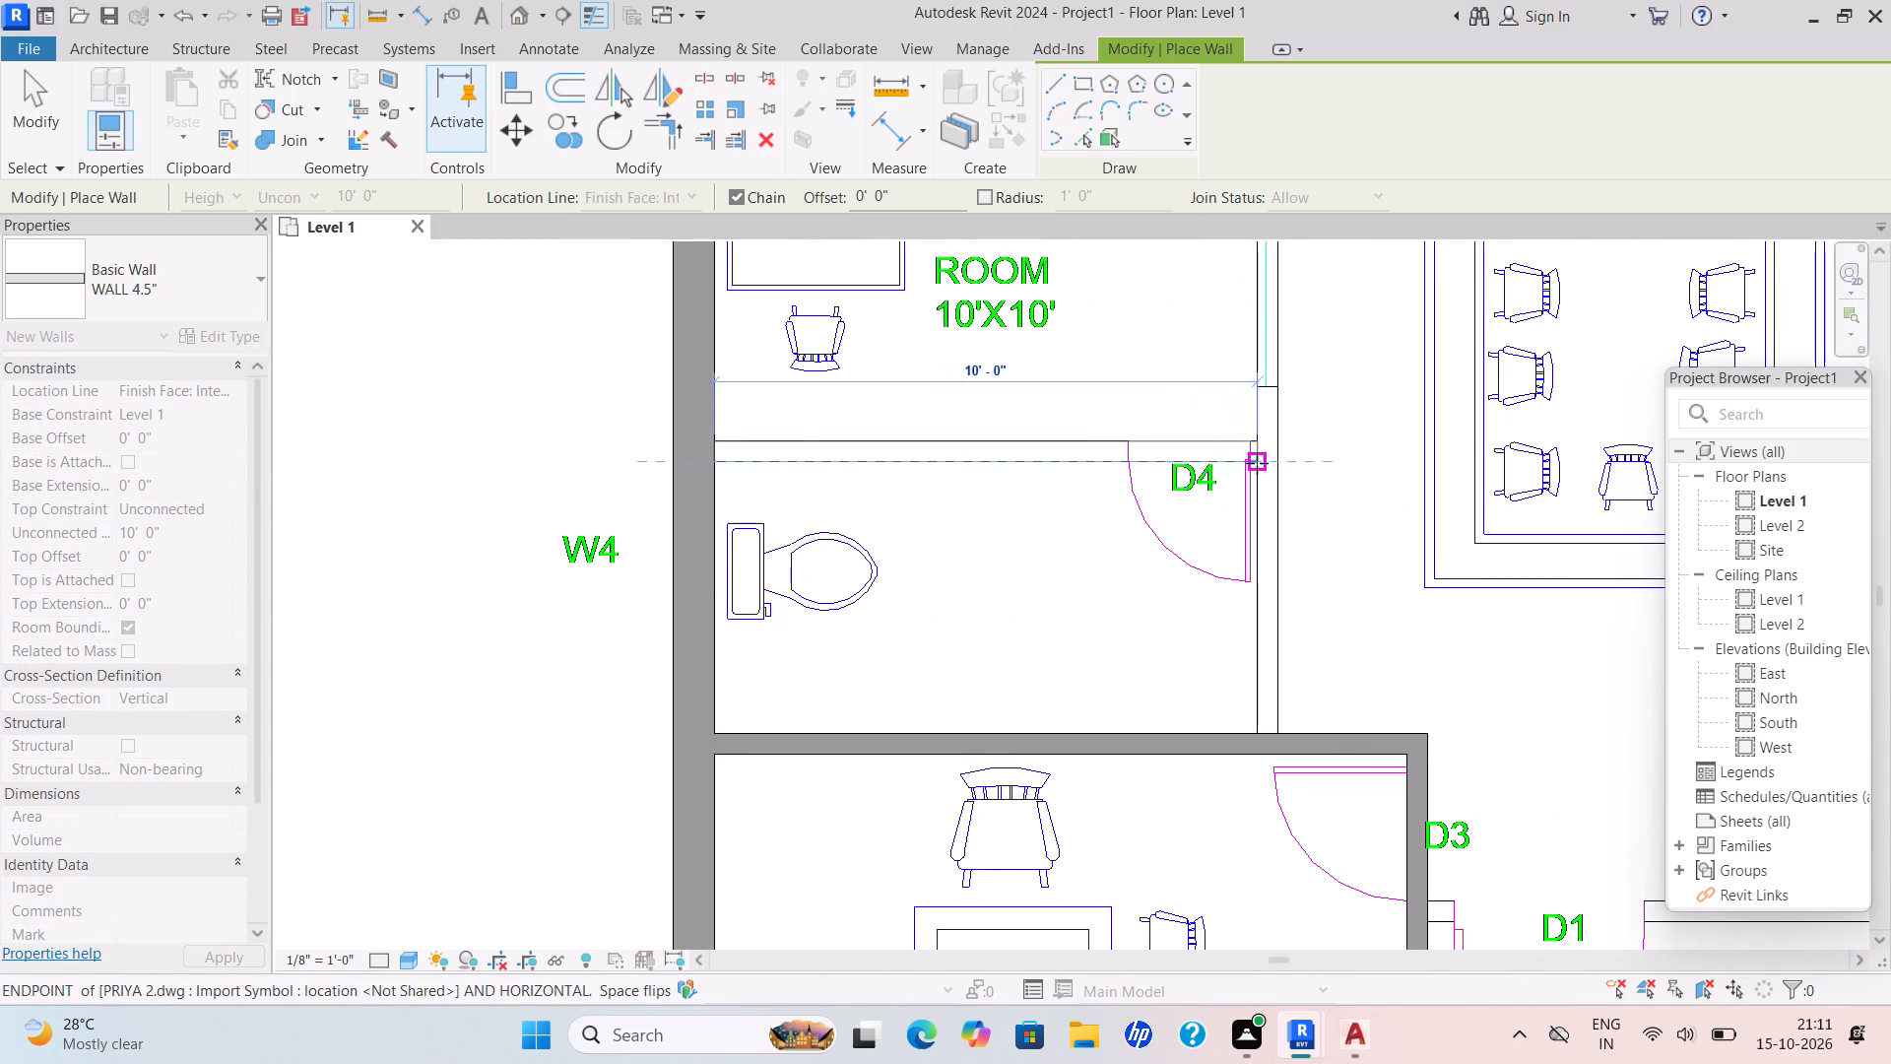
scroll(1256, 462, up, 4)
click(1262, 461)
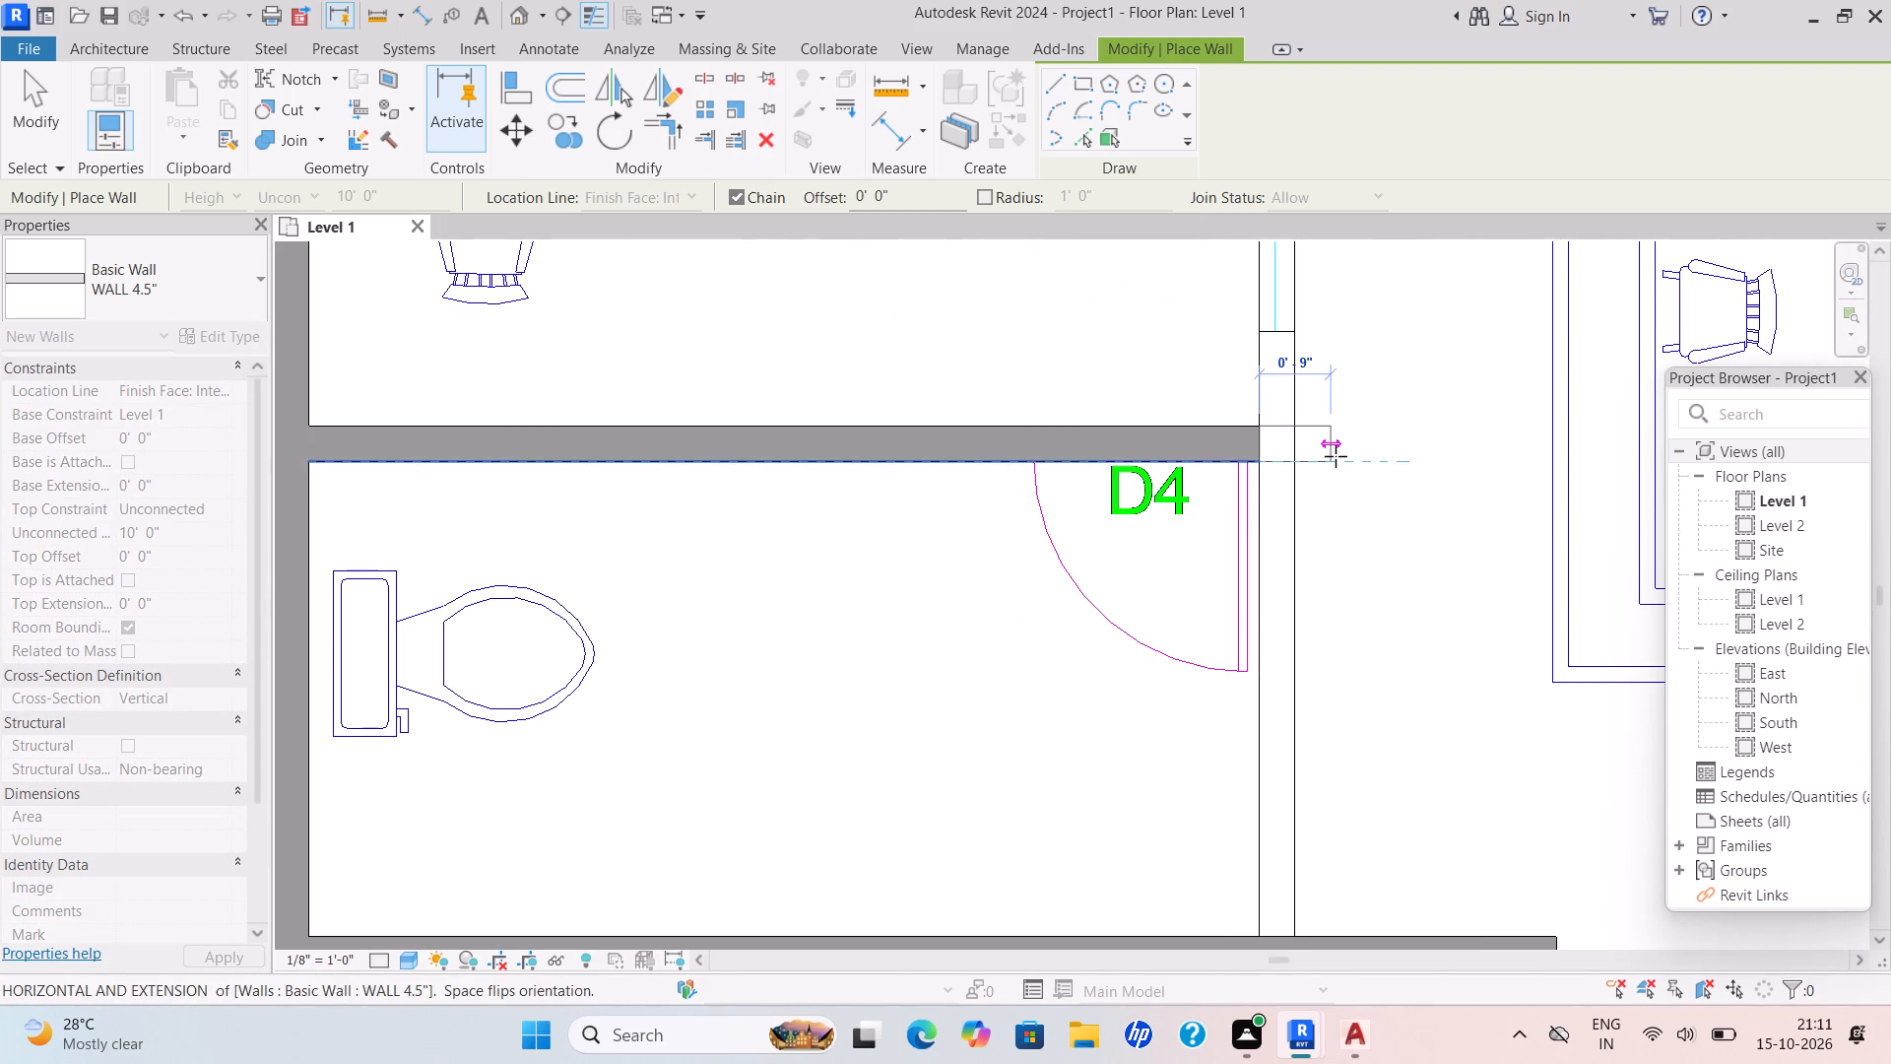
key(Escape)
Draw a 4.5" partition about 27'-6" long from the Dining Room's north wall, past the toilet and Director Room, to its free end beside Reception.
scroll(1302, 531, down, 6)
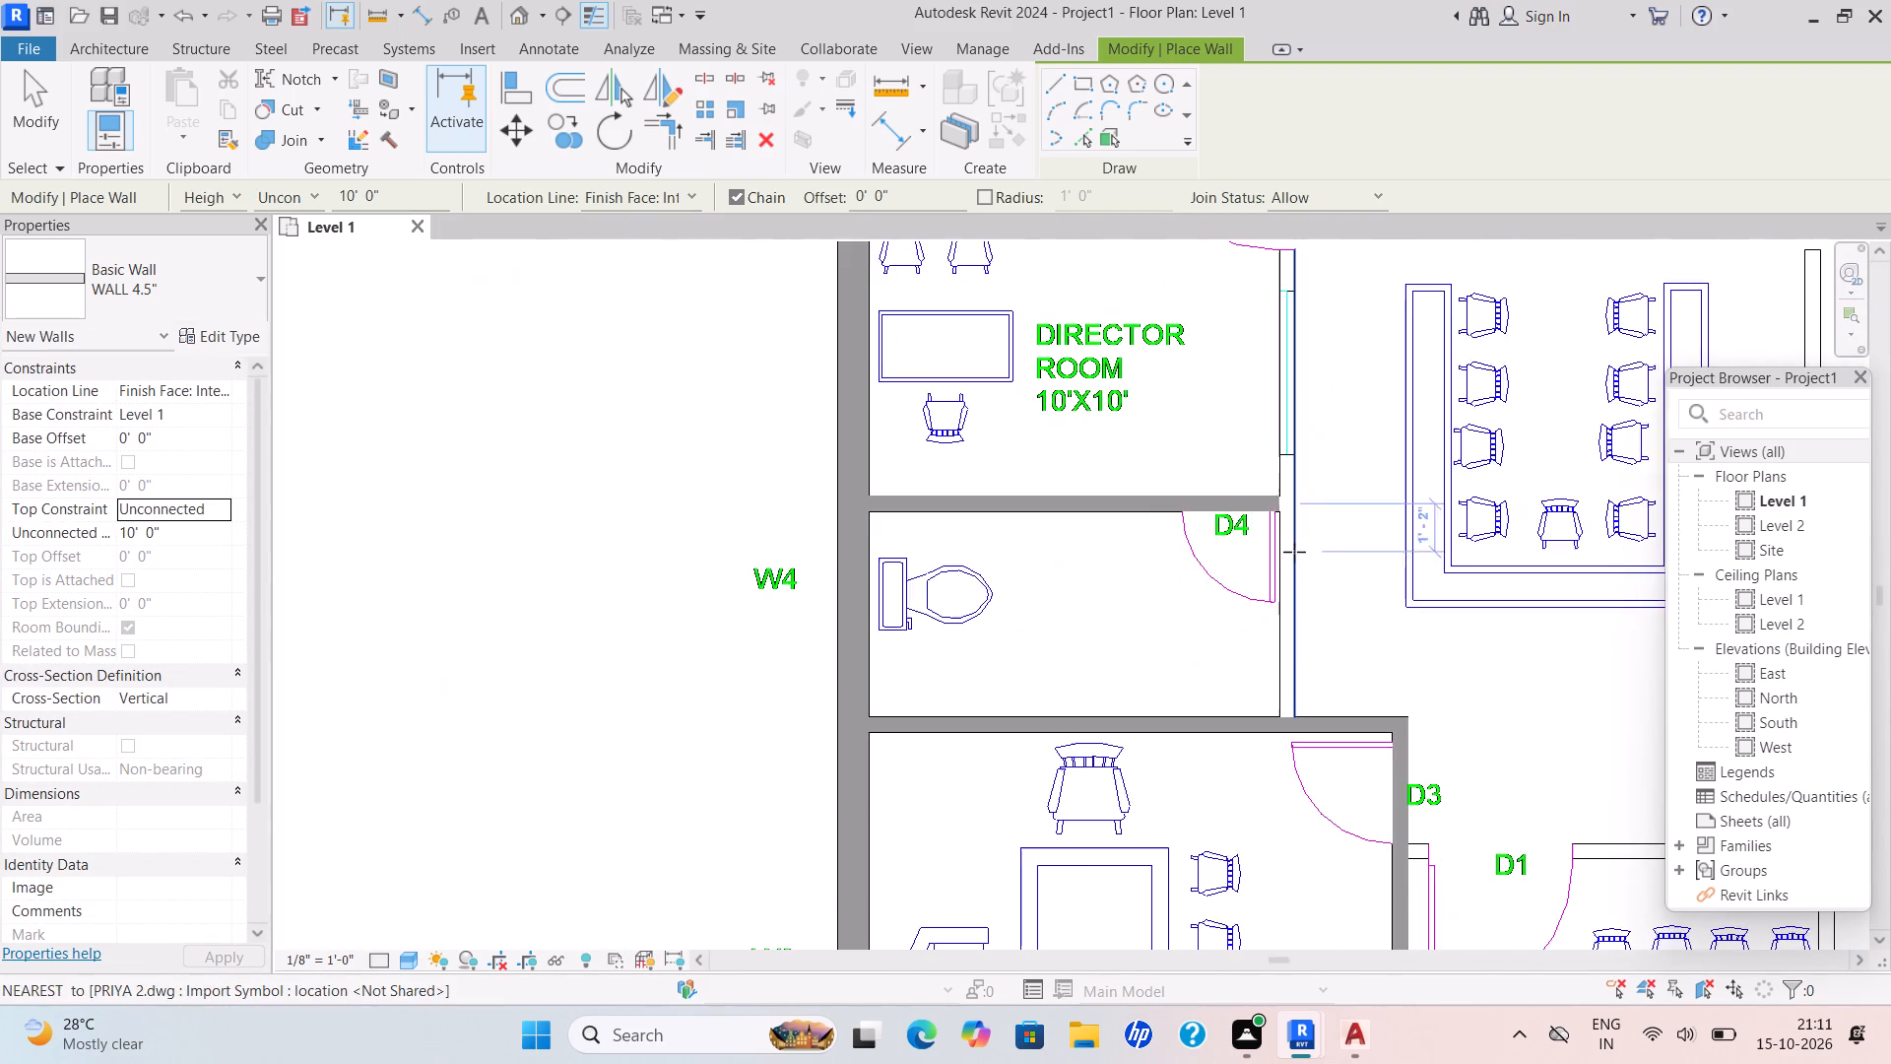
middle_drag(1286, 553, 947, 563)
scroll(903, 717, up, 3)
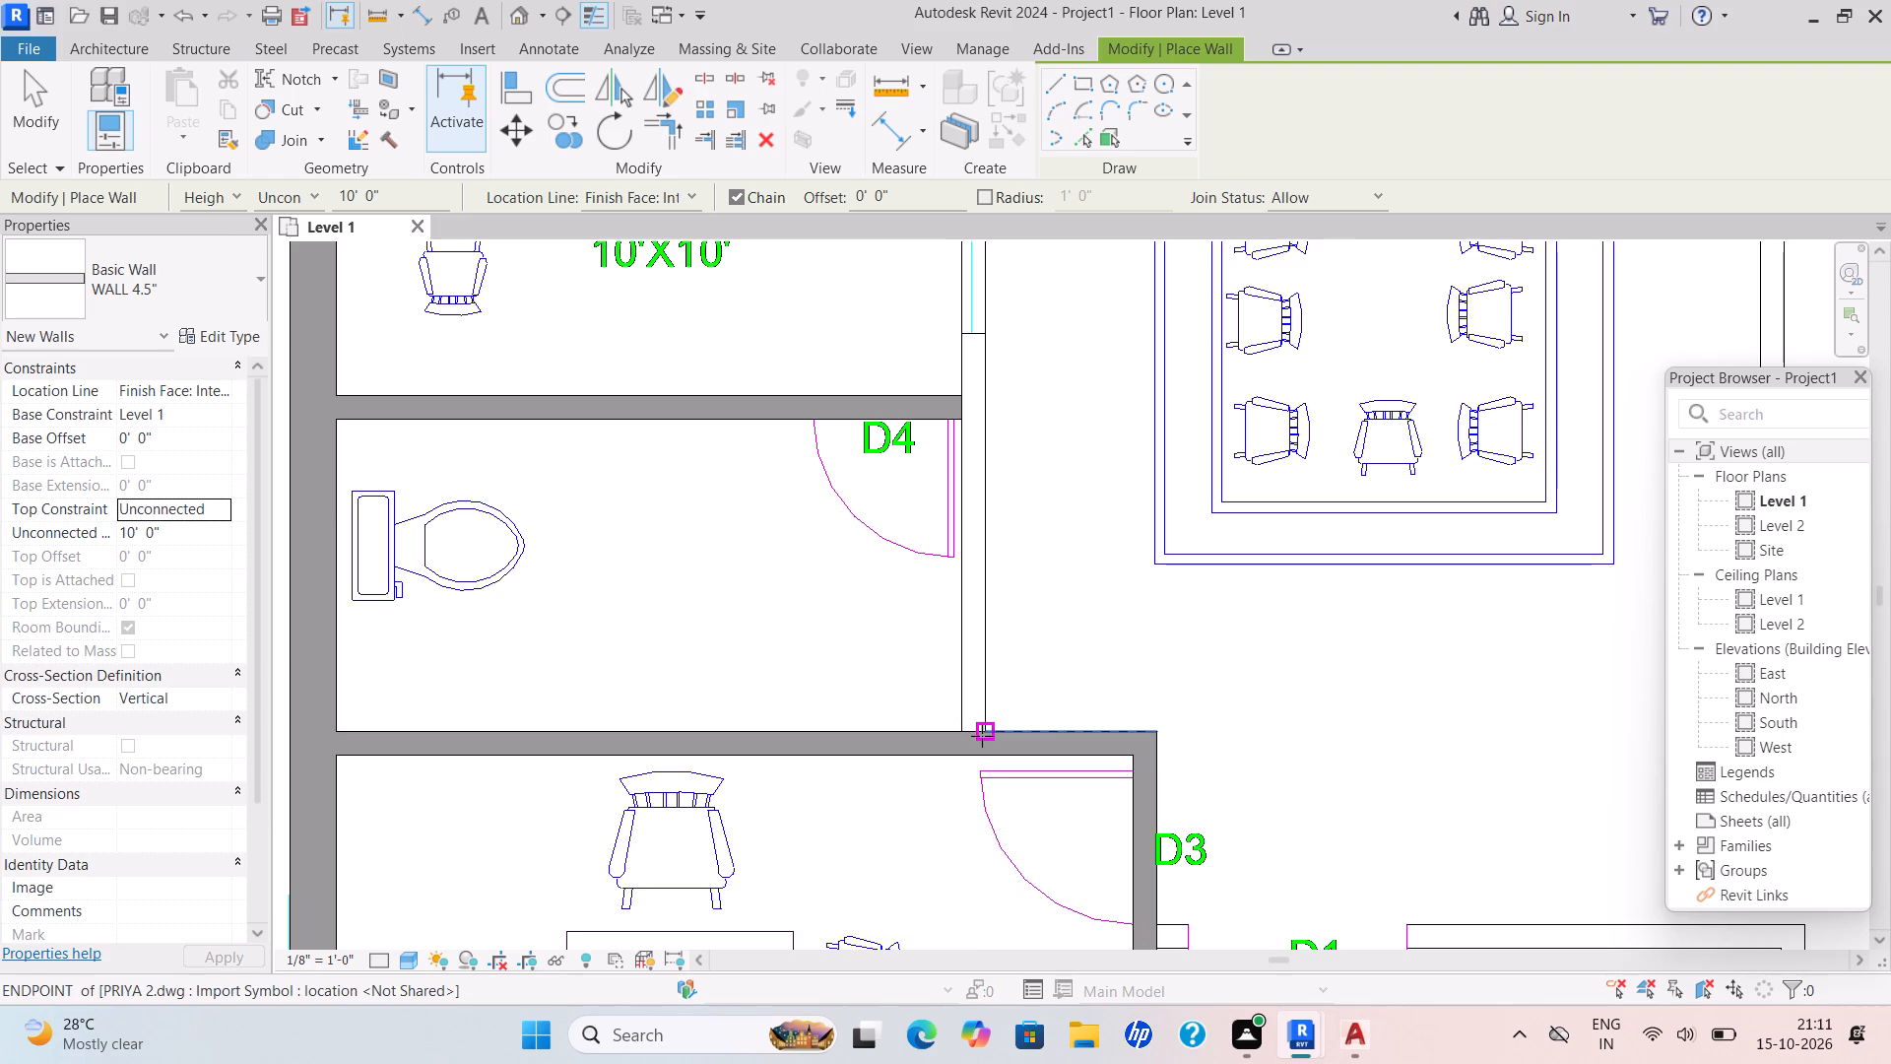
scroll(980, 736, up, 5)
drag(987, 736, 989, 727)
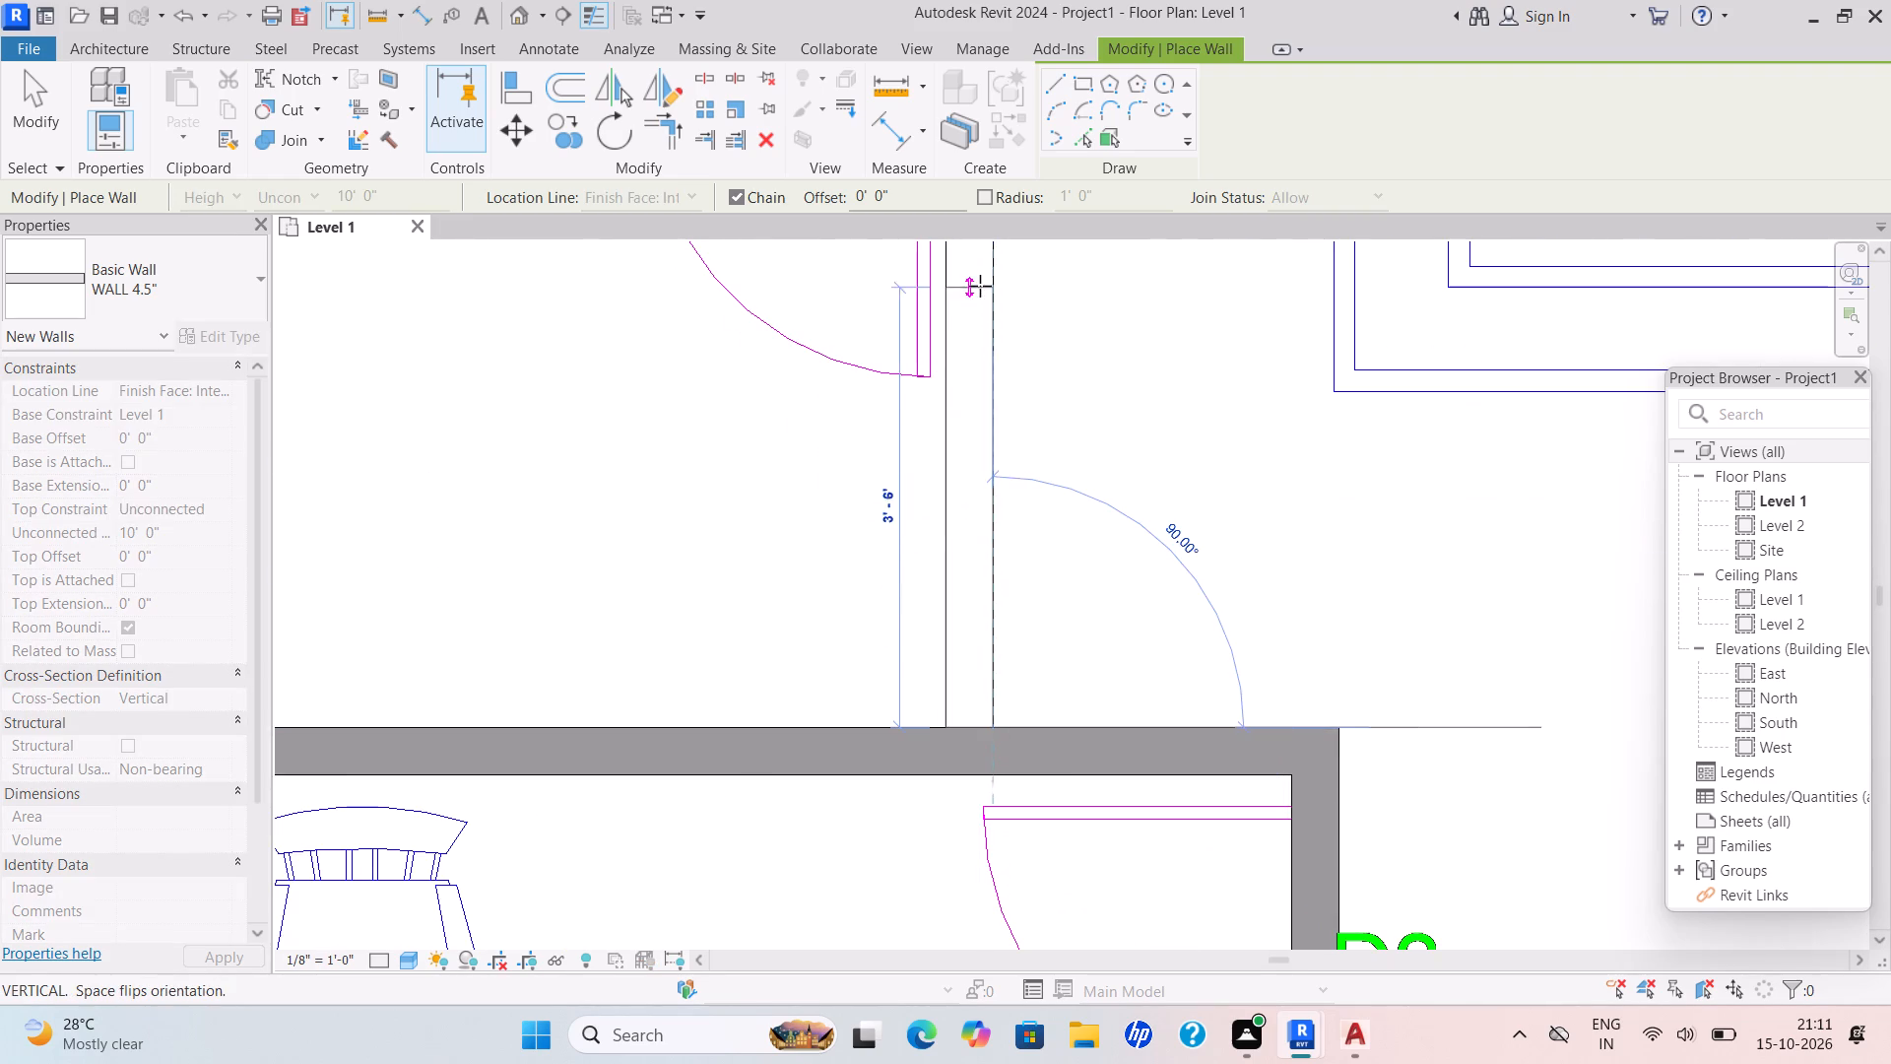
scroll(980, 286, down, 4)
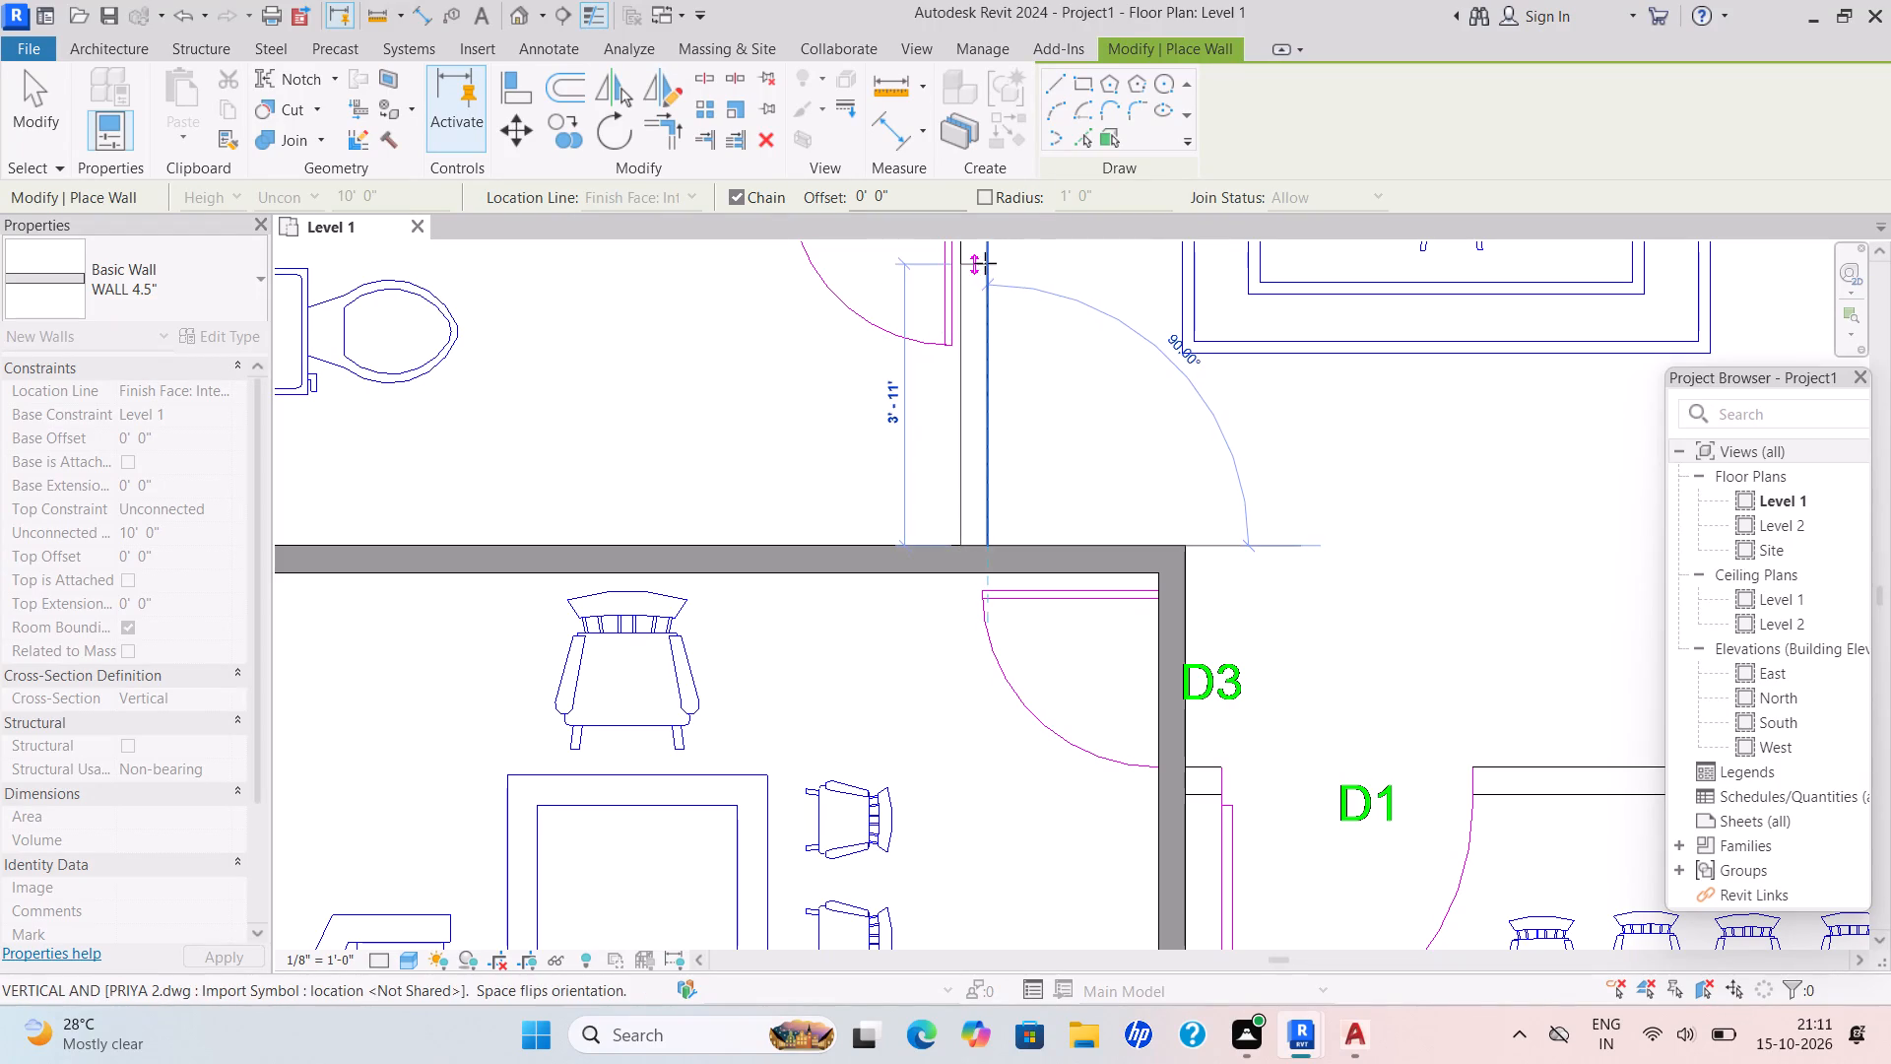
middle_drag(1000, 287, 1035, 528)
scroll(1000, 287, down, 3)
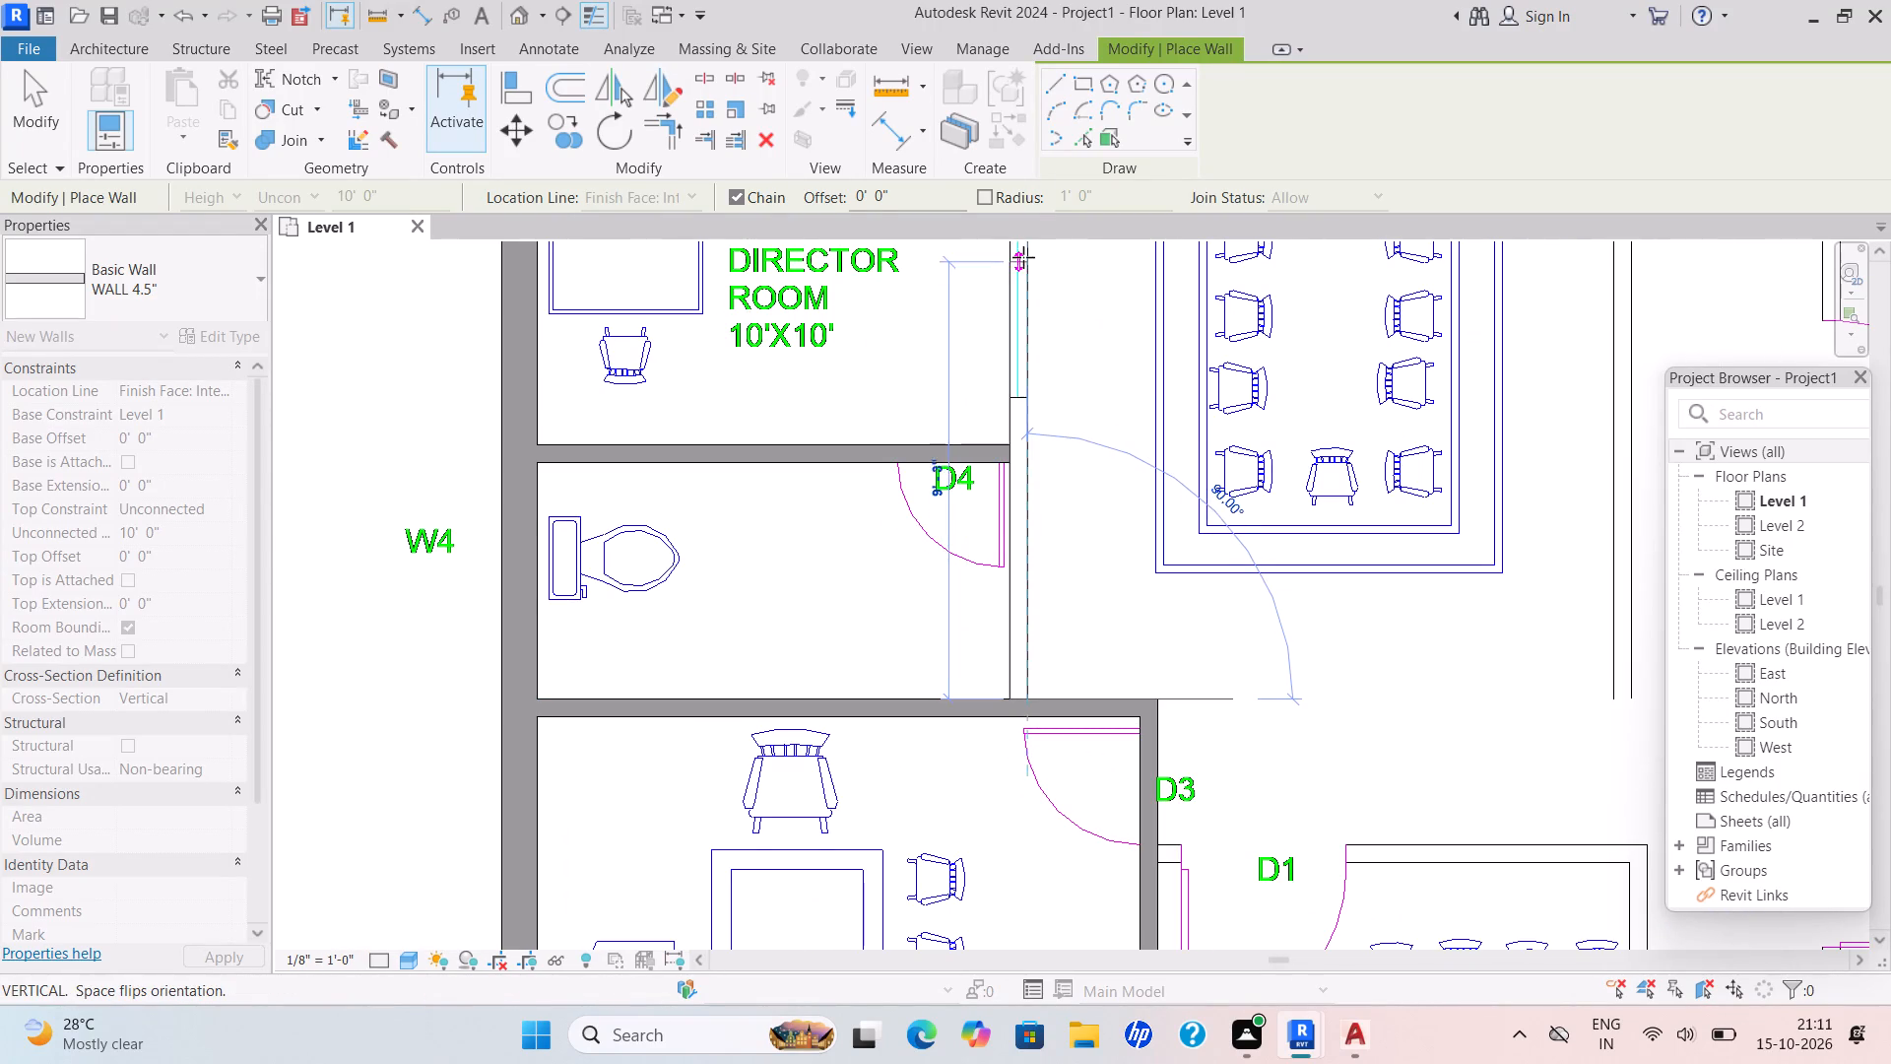
middle_drag(1025, 250, 1018, 459)
scroll(1025, 402, down, 1)
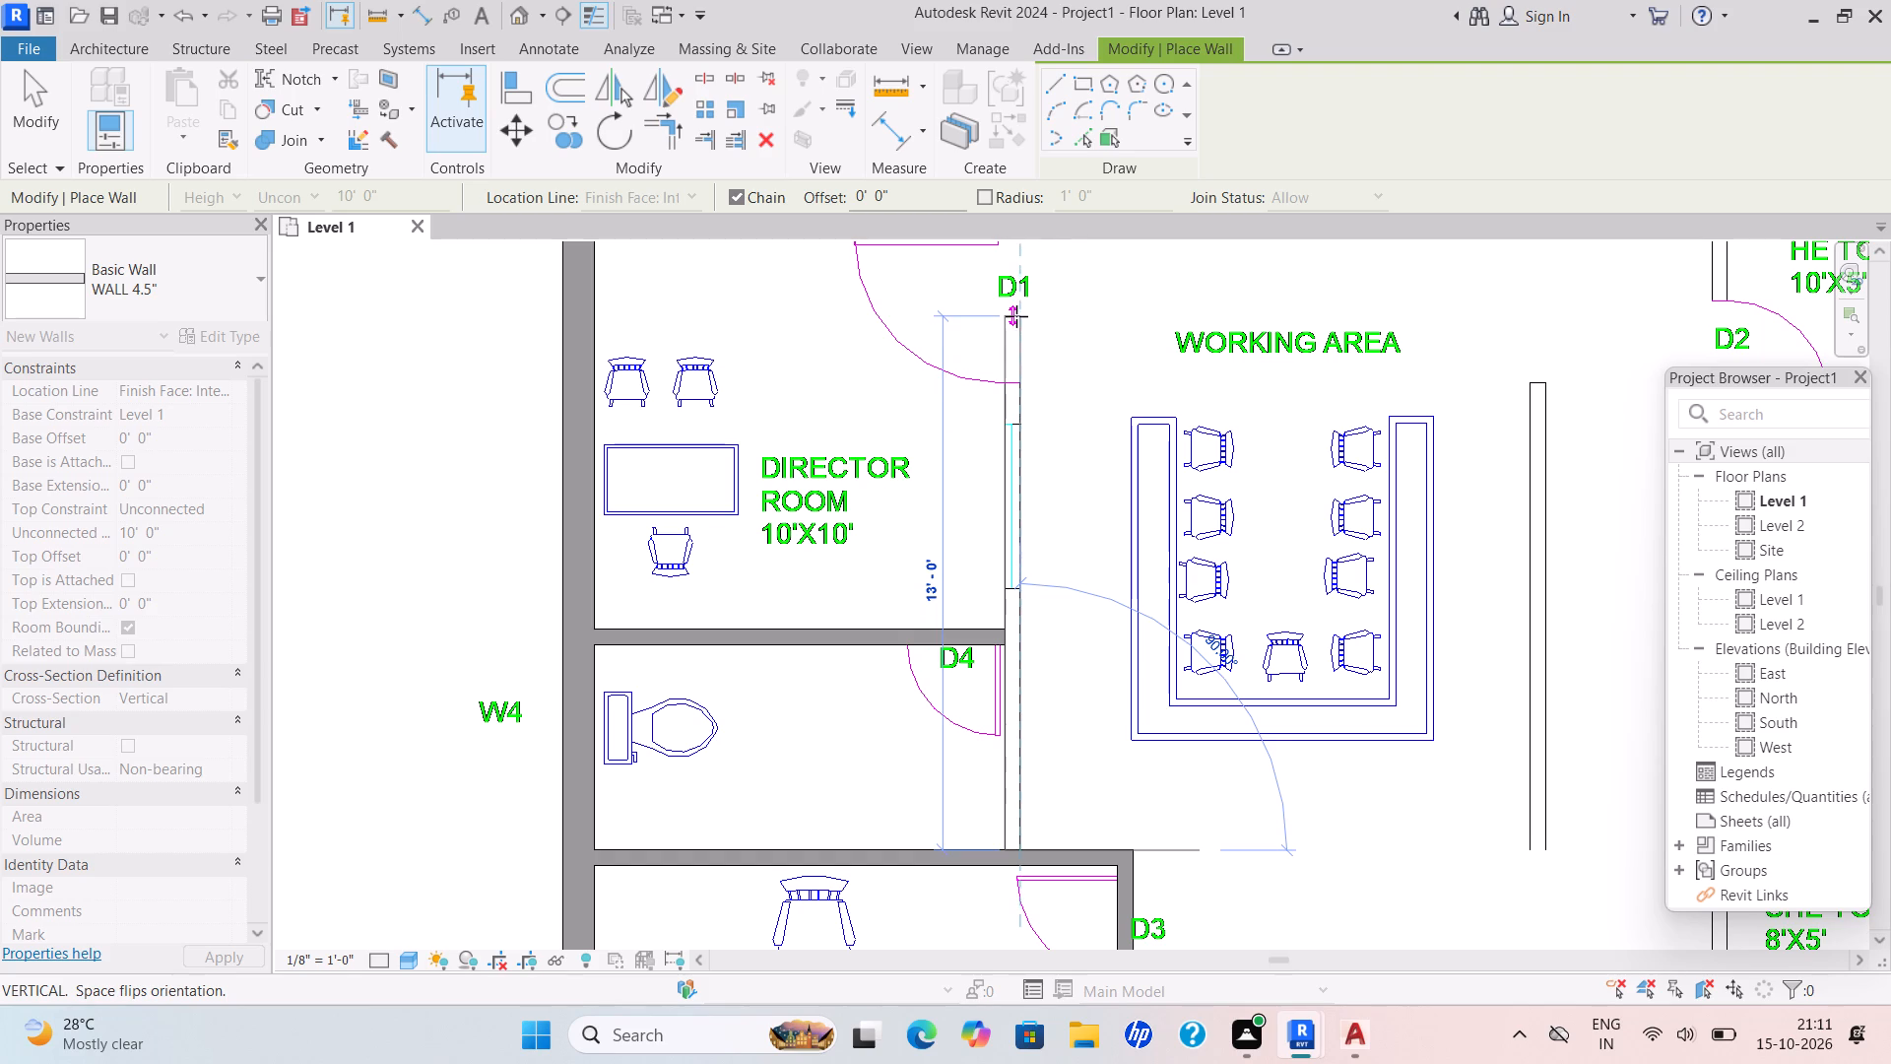
scroll(1009, 262, down, 3)
middle_drag(1010, 267, 1057, 521)
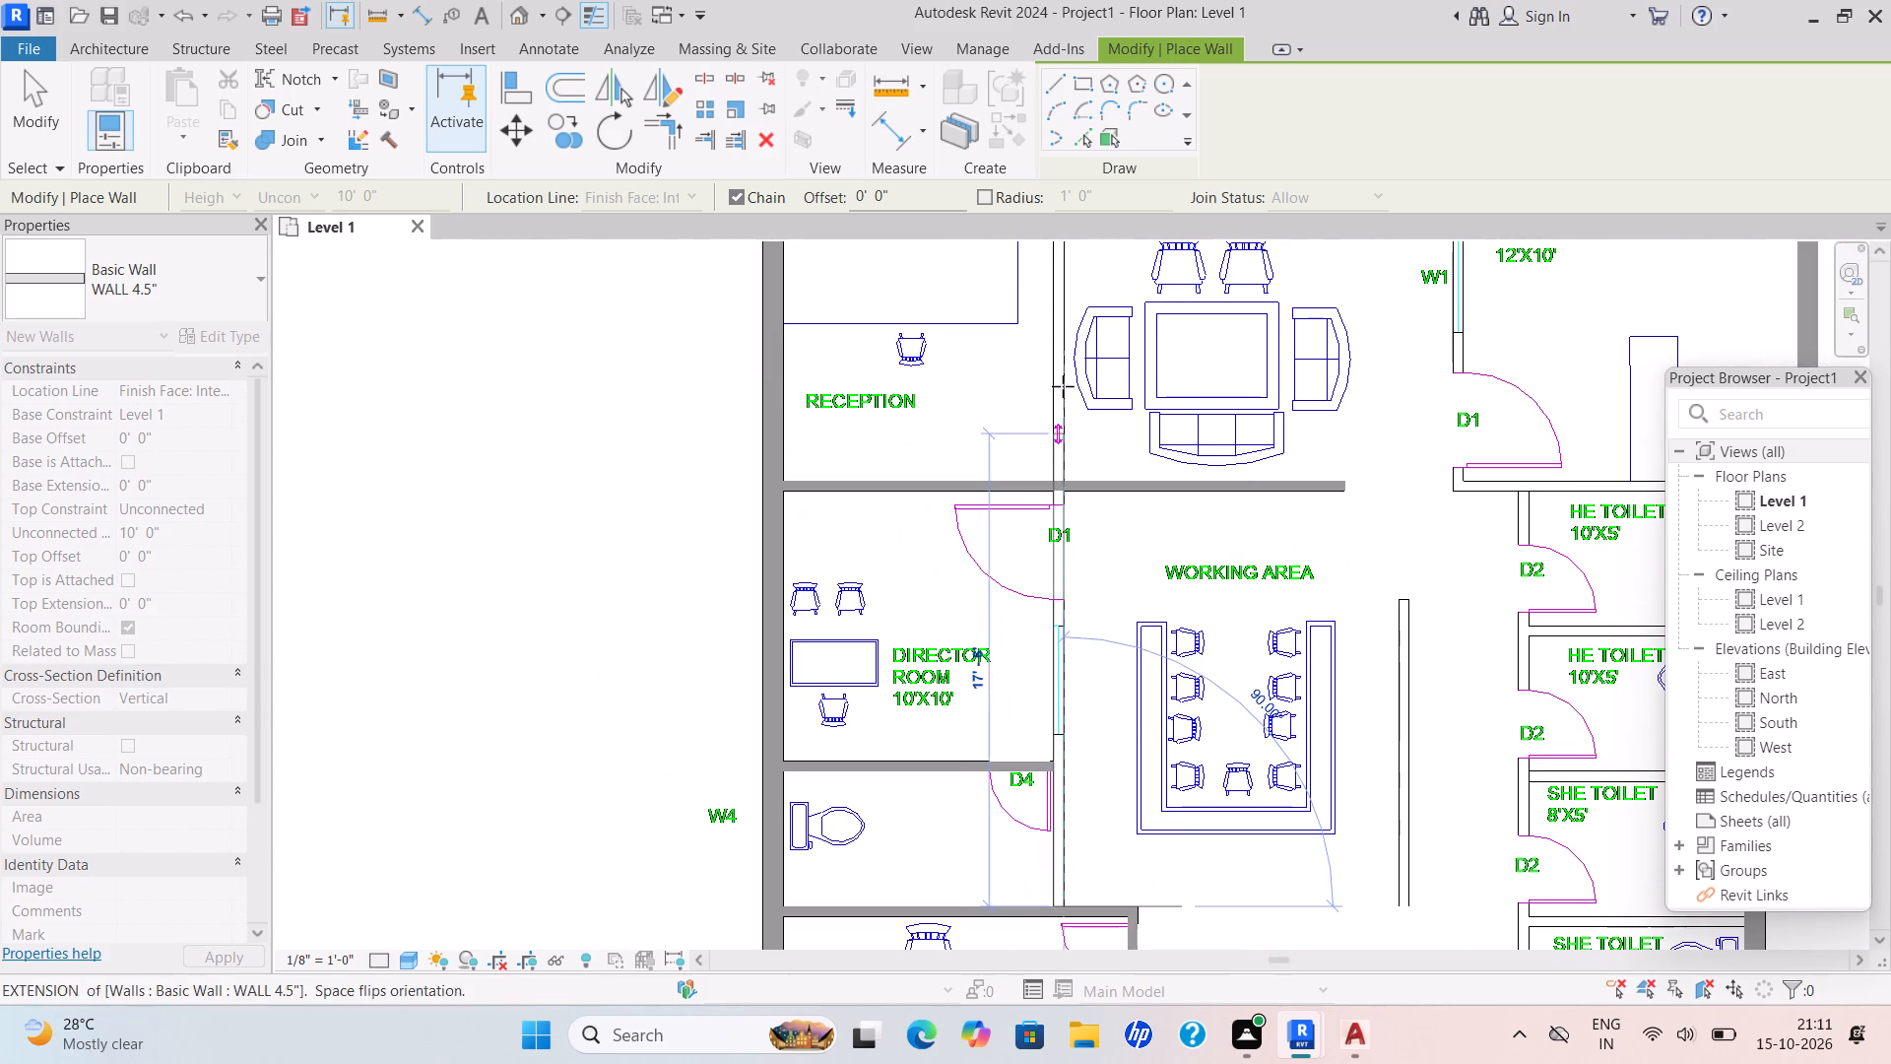
middle_drag(1070, 299, 1096, 489)
scroll(1084, 474, down, 1)
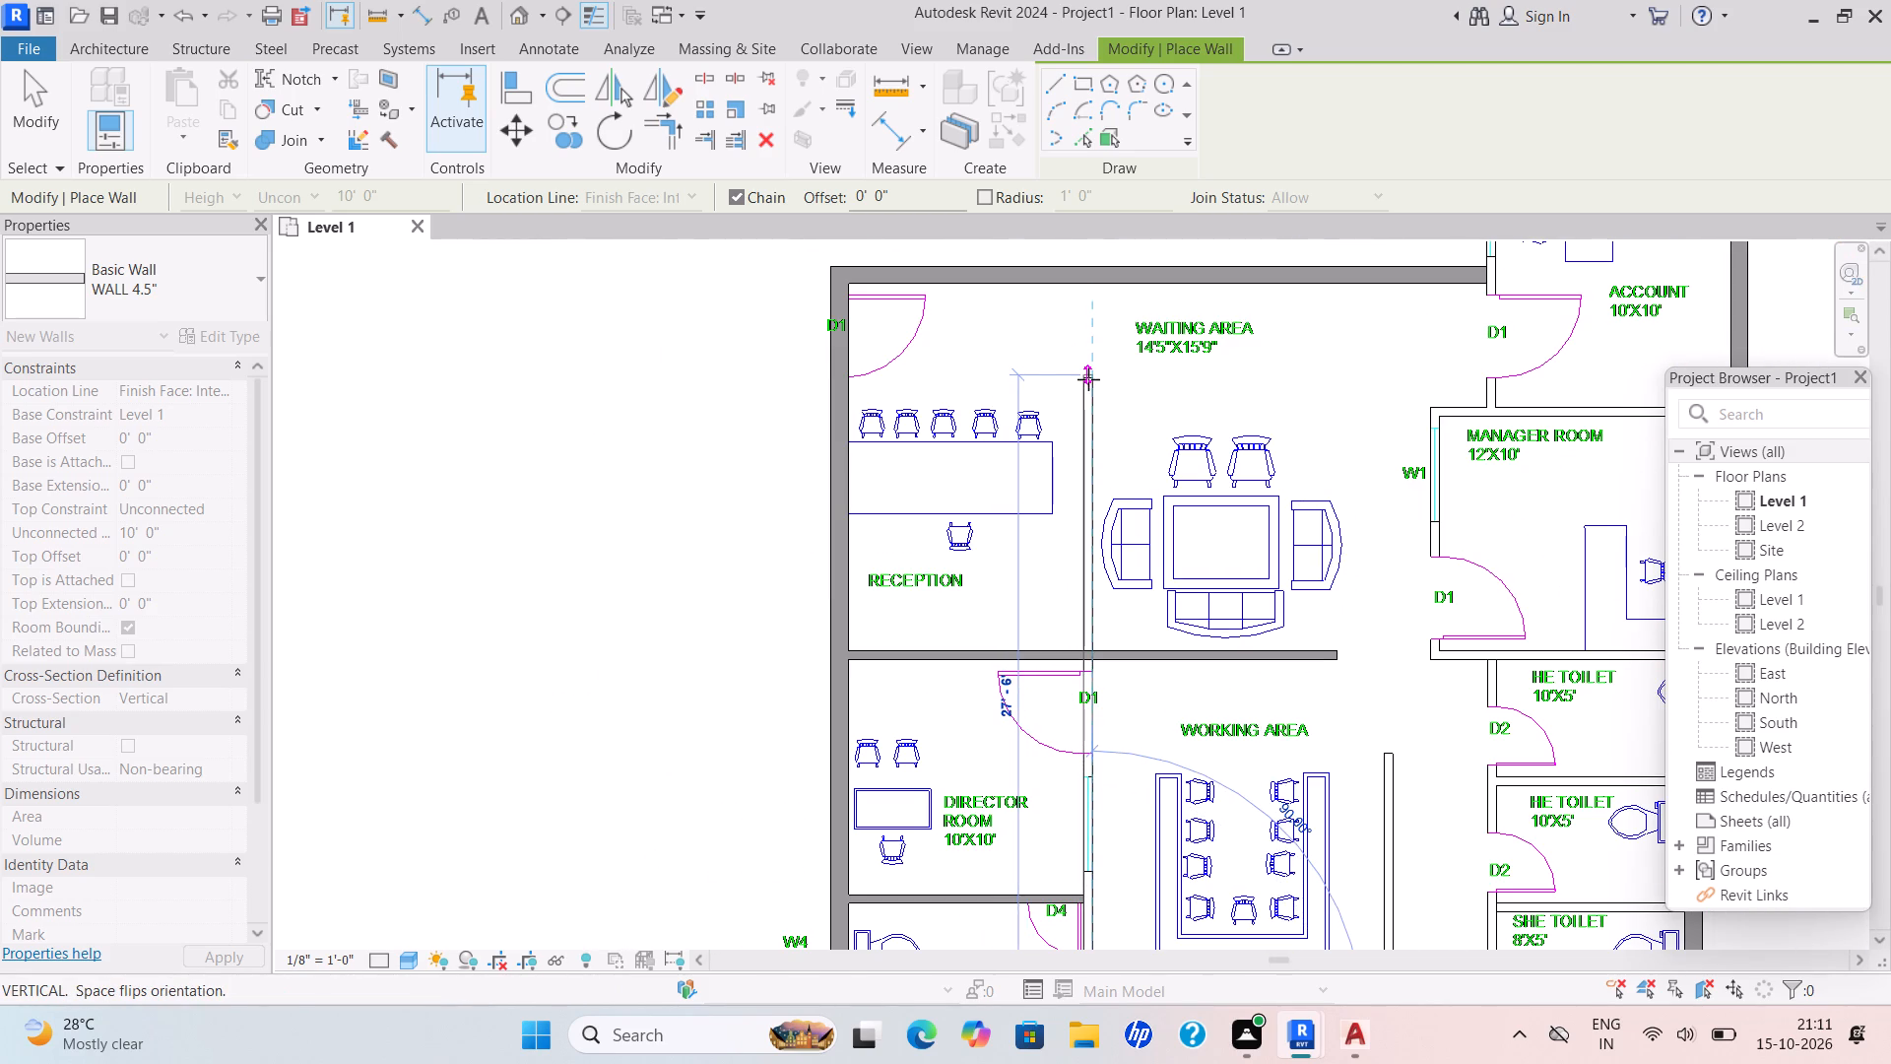
scroll(1088, 379, up, 3)
click(1094, 383)
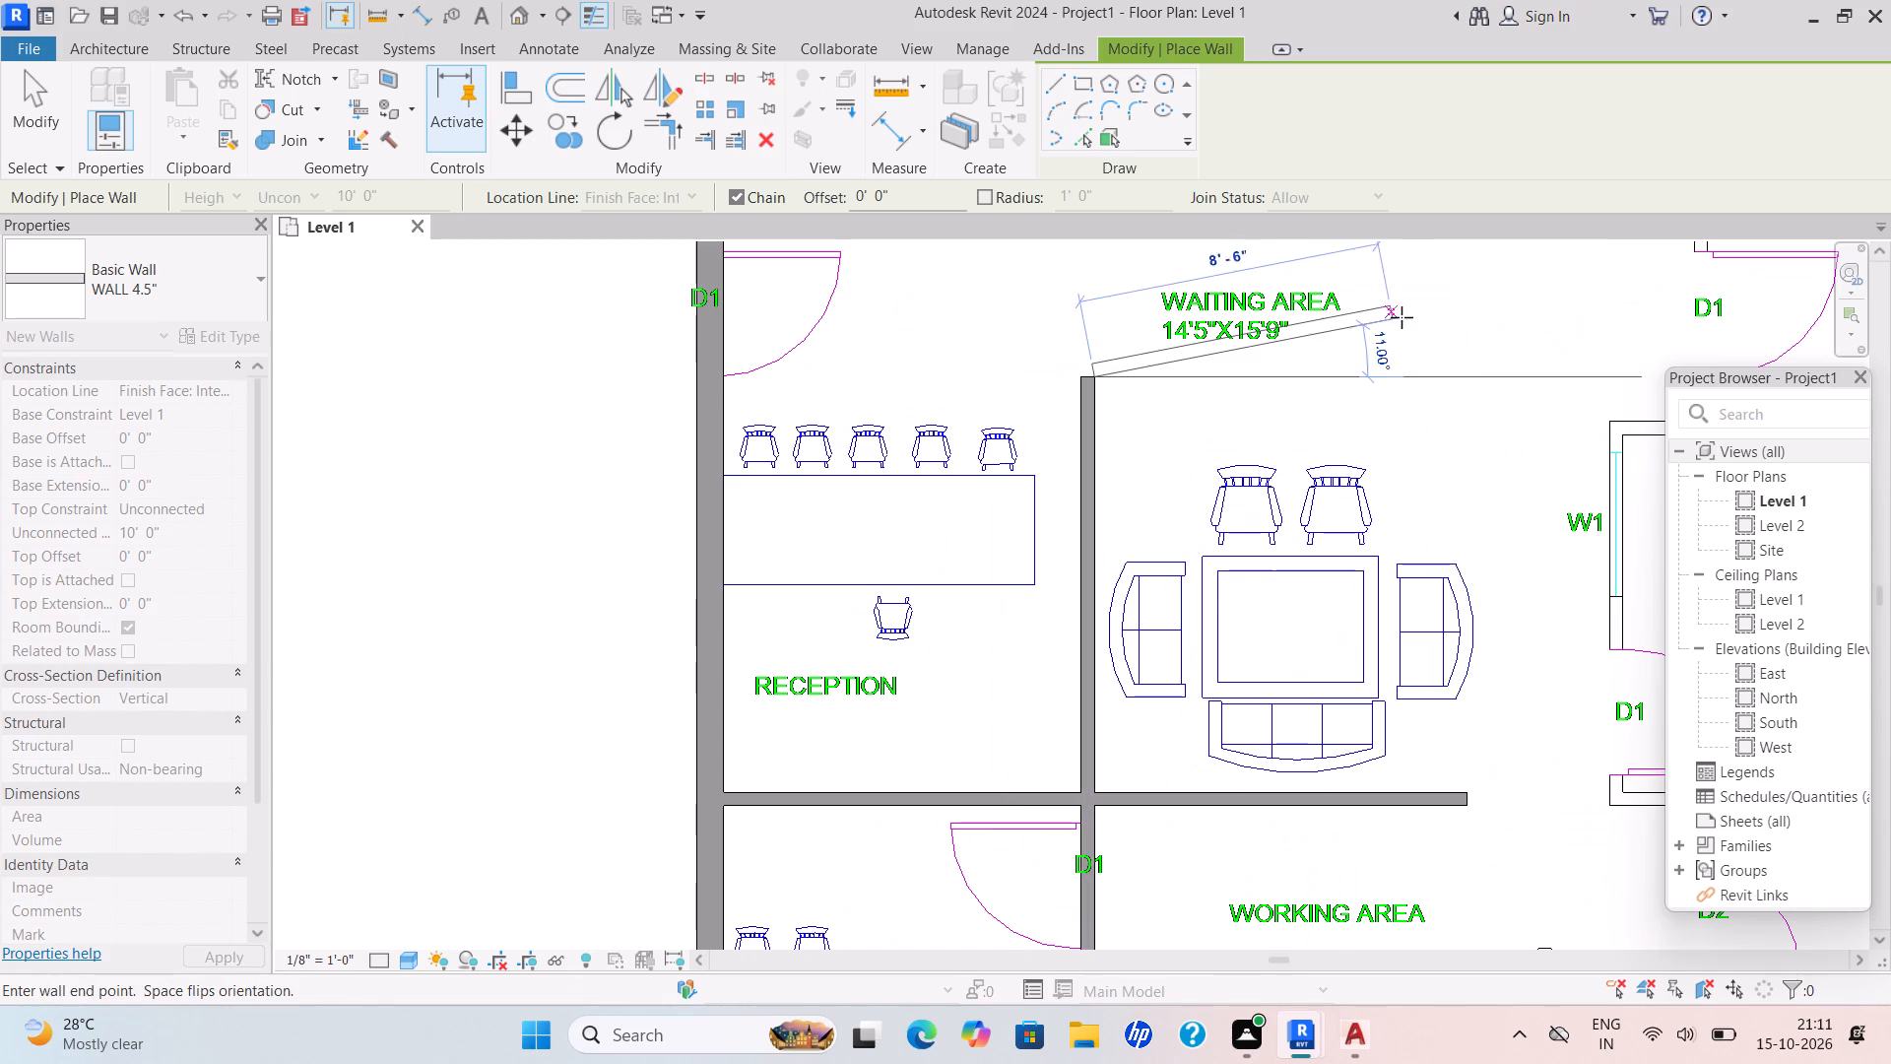
key(Escape)
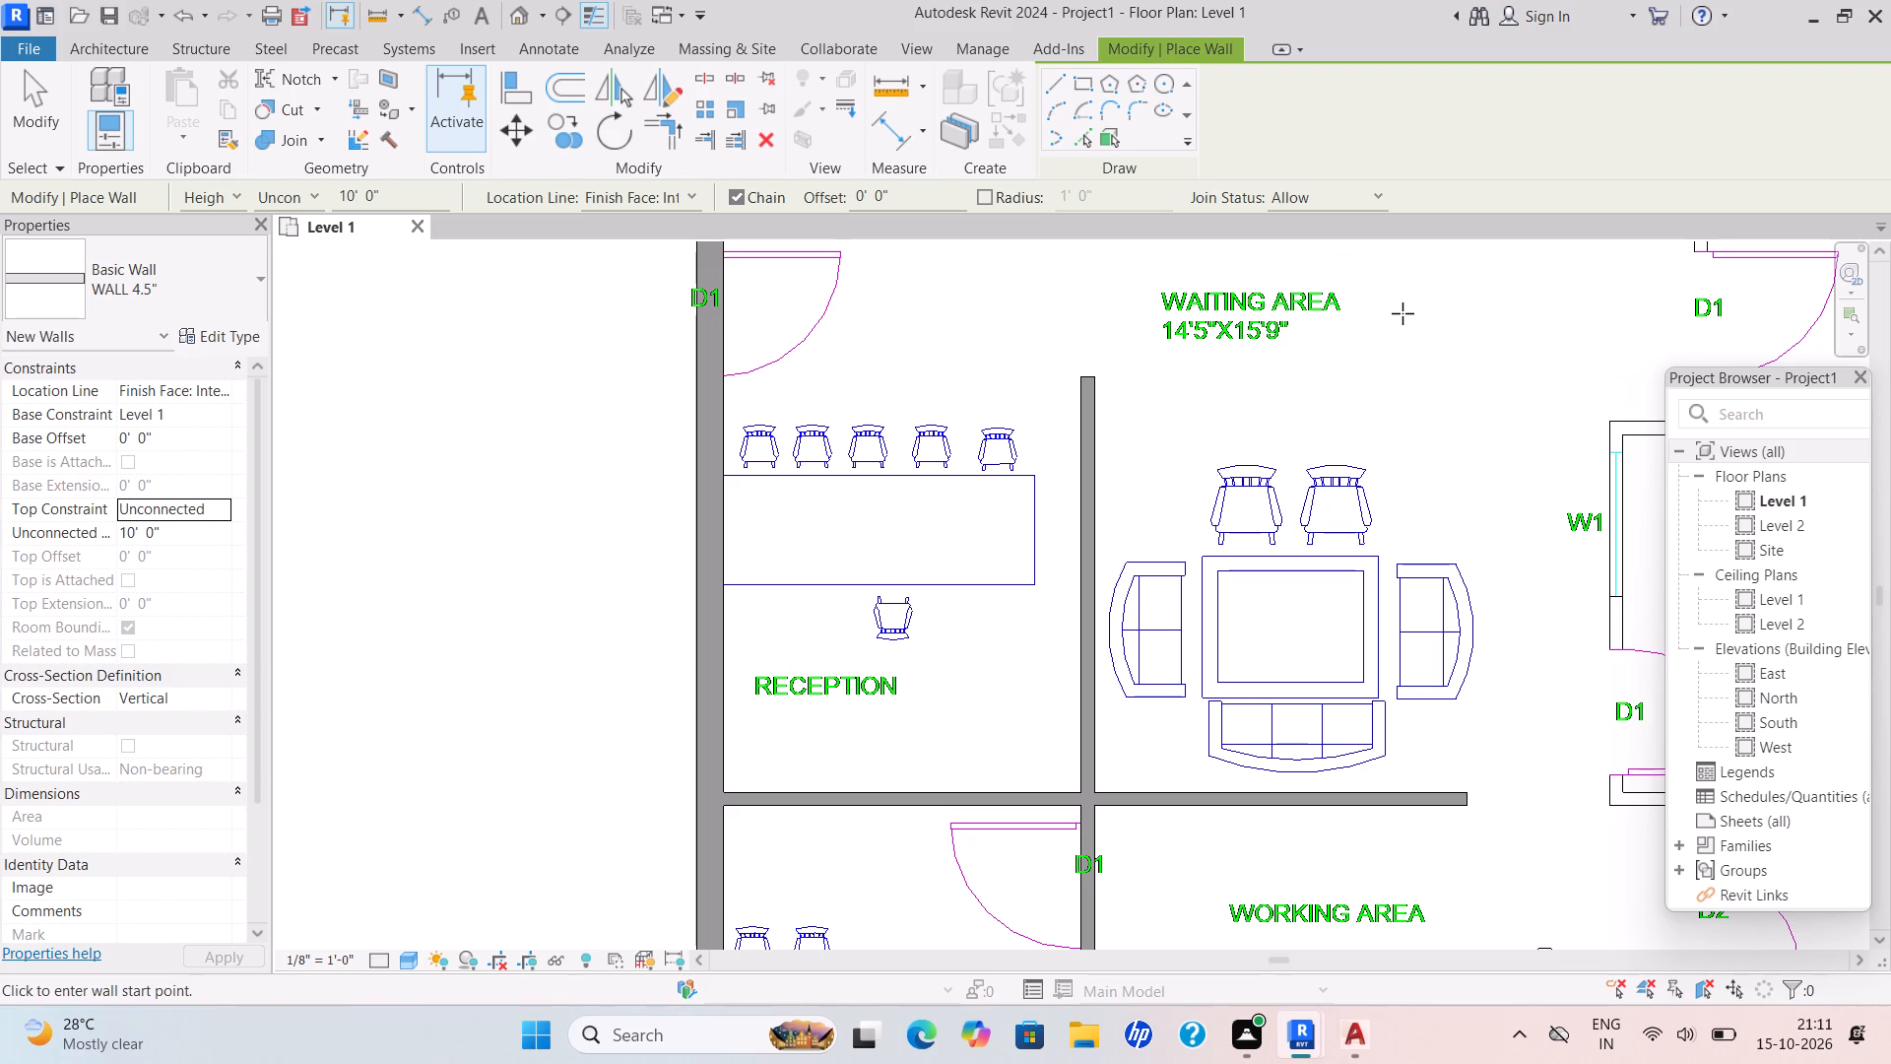
Draw the 4.5" partition between the Manager Room and HE Toilet from the east outer wall west to the plan corner, flipped to the Manager Room side.
scroll(1249, 671, down, 3)
middle_drag(1247, 671, 983, 592)
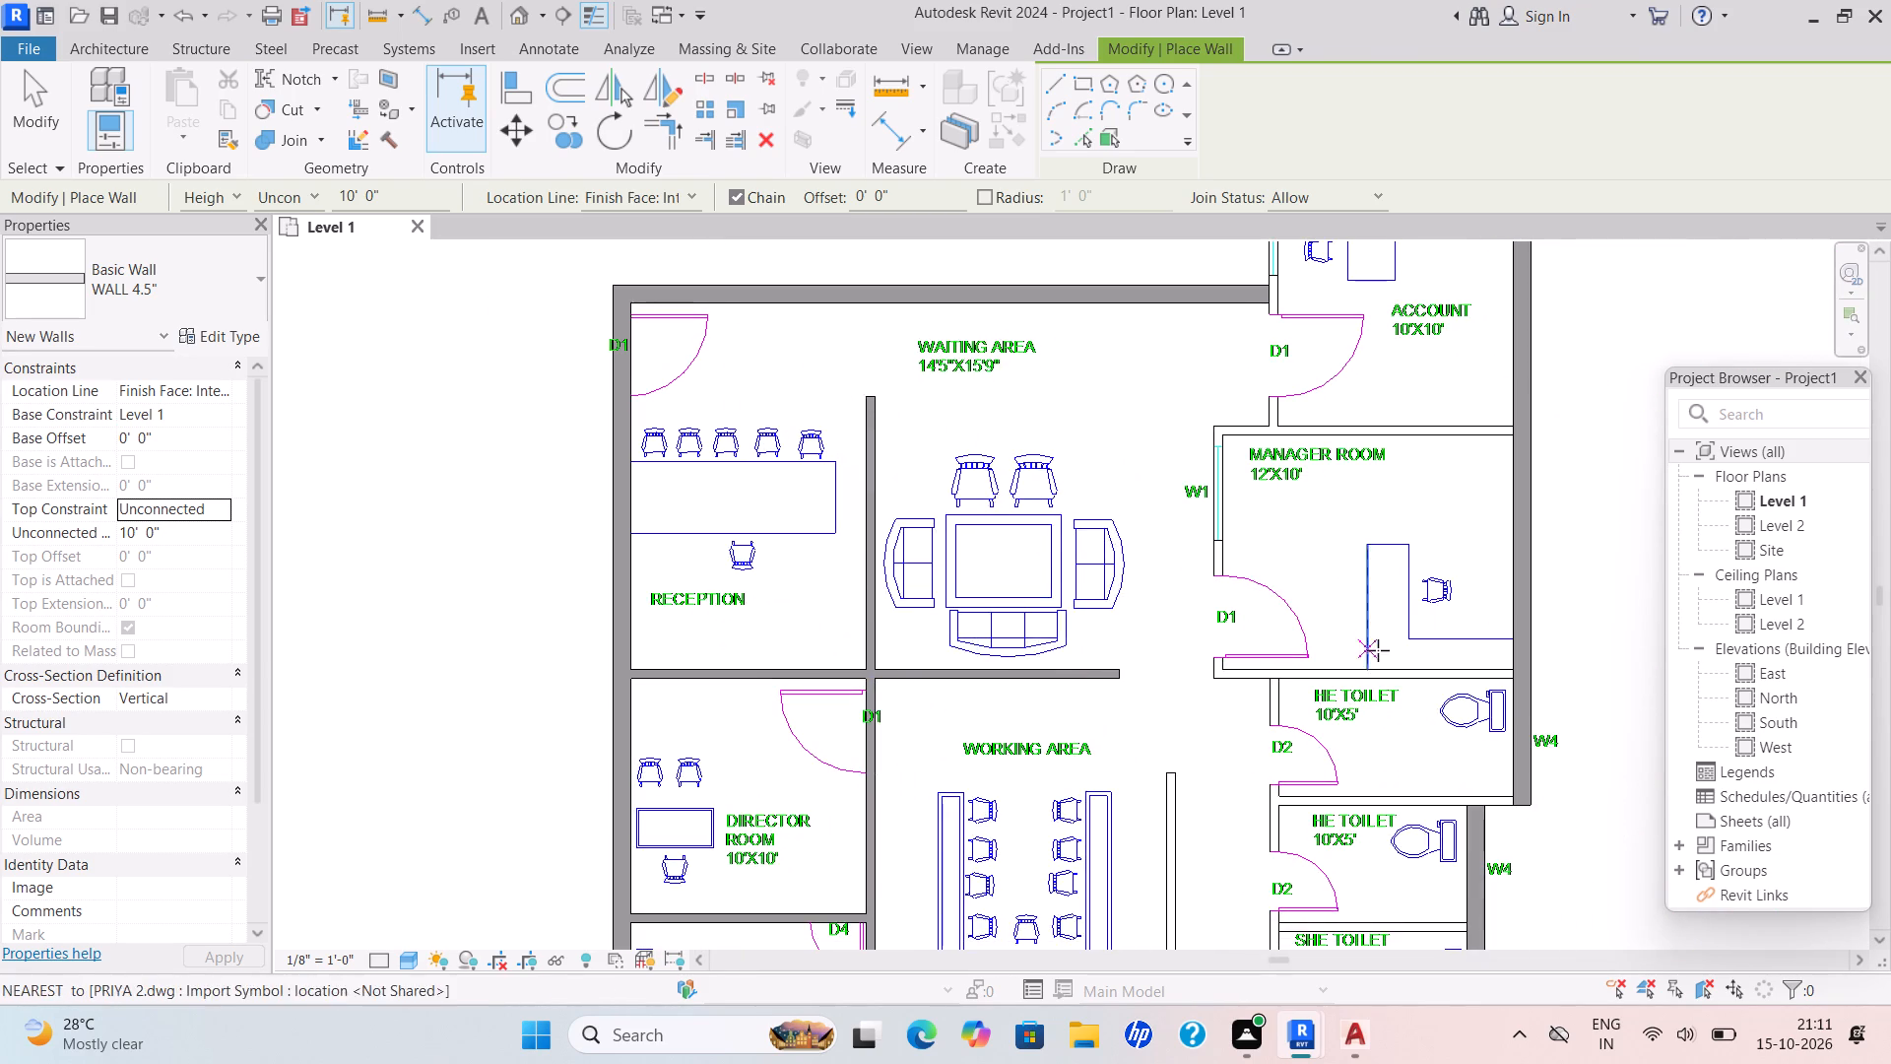
scroll(1378, 650, up, 5)
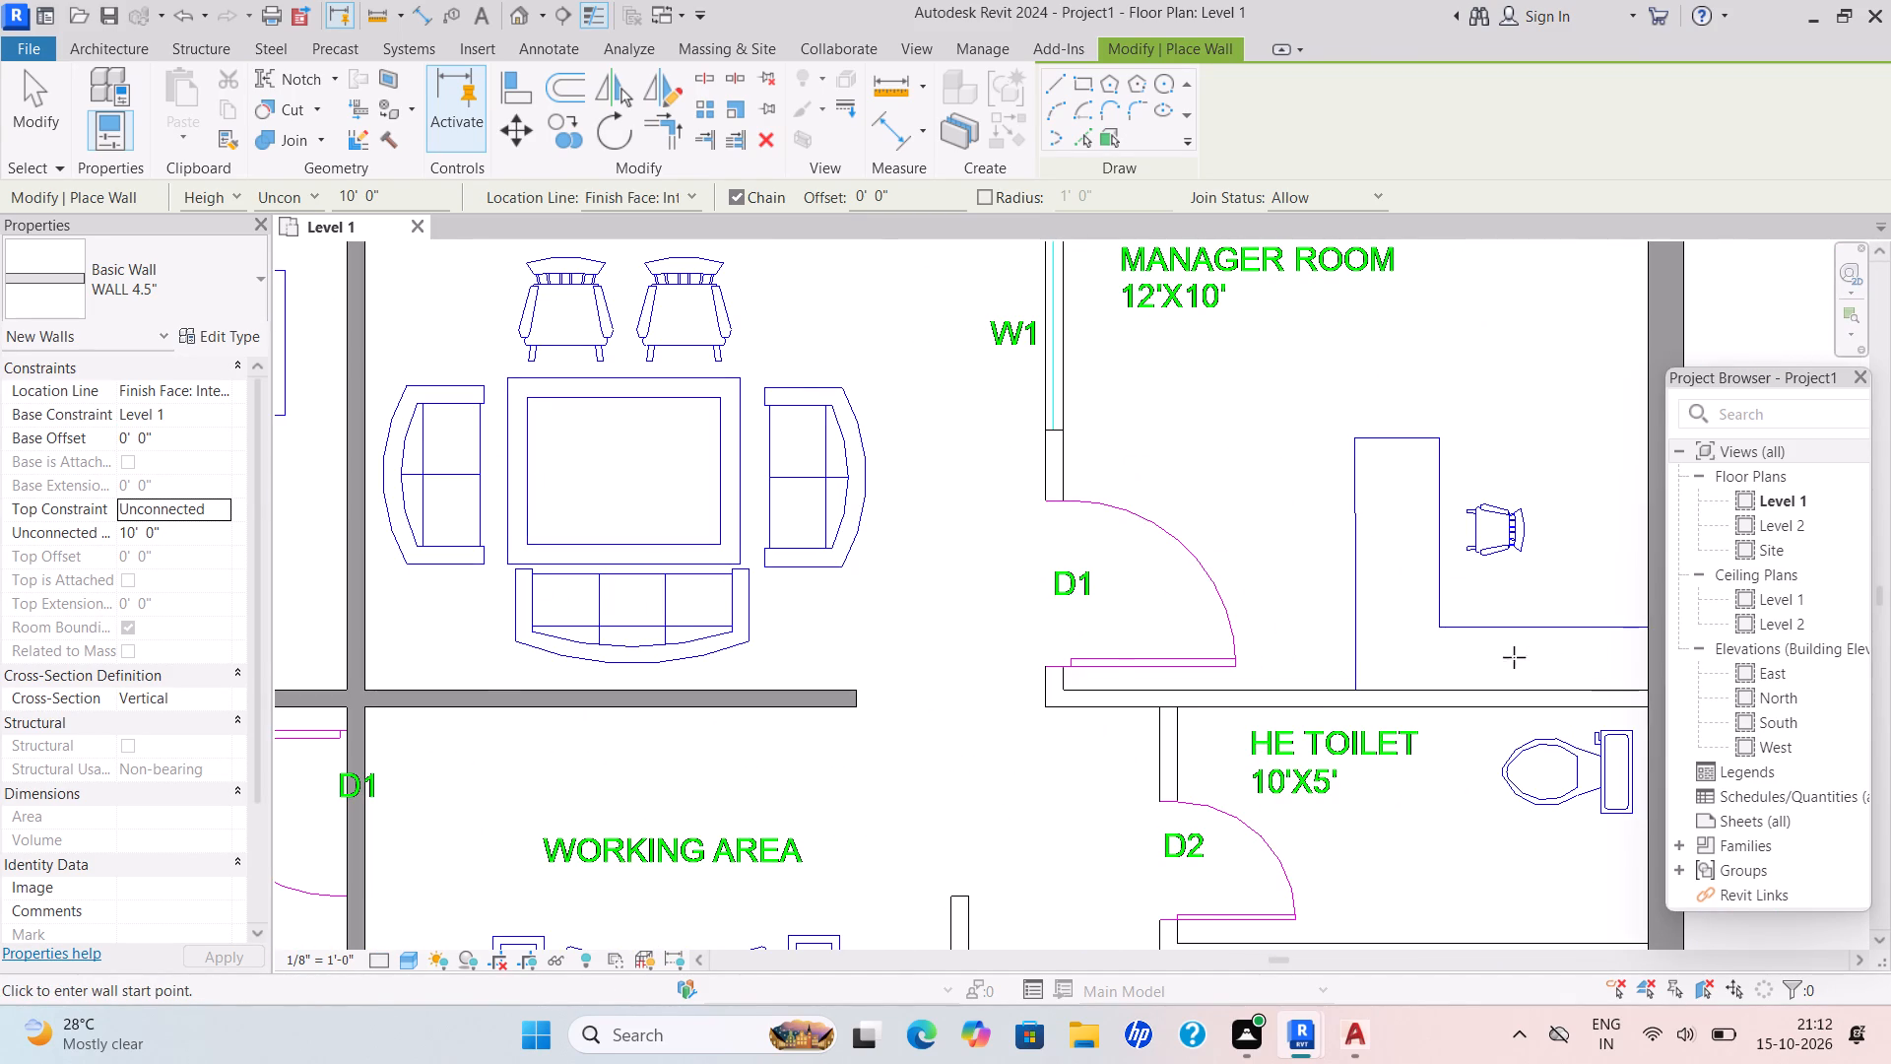
scroll(1439, 651, down, 1)
middle_drag(1436, 649, 1285, 598)
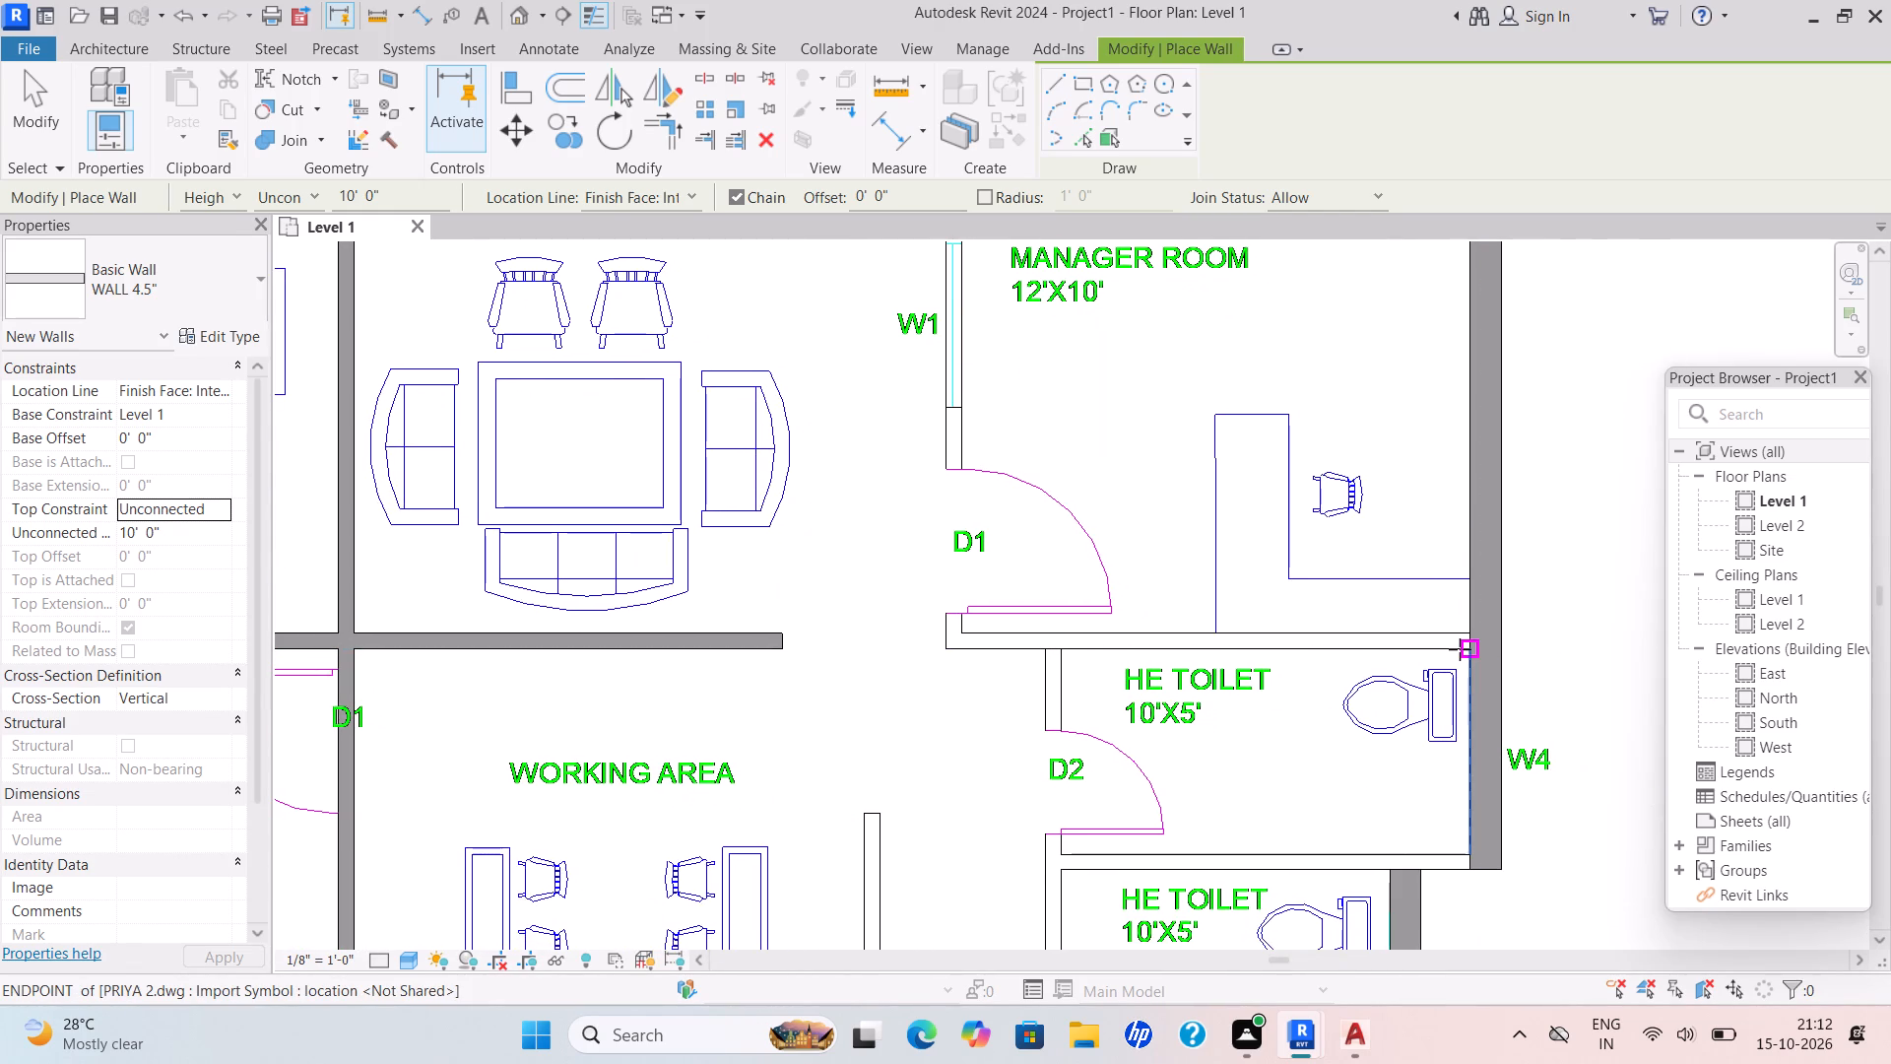
scroll(1460, 649, up, 4)
click(1481, 650)
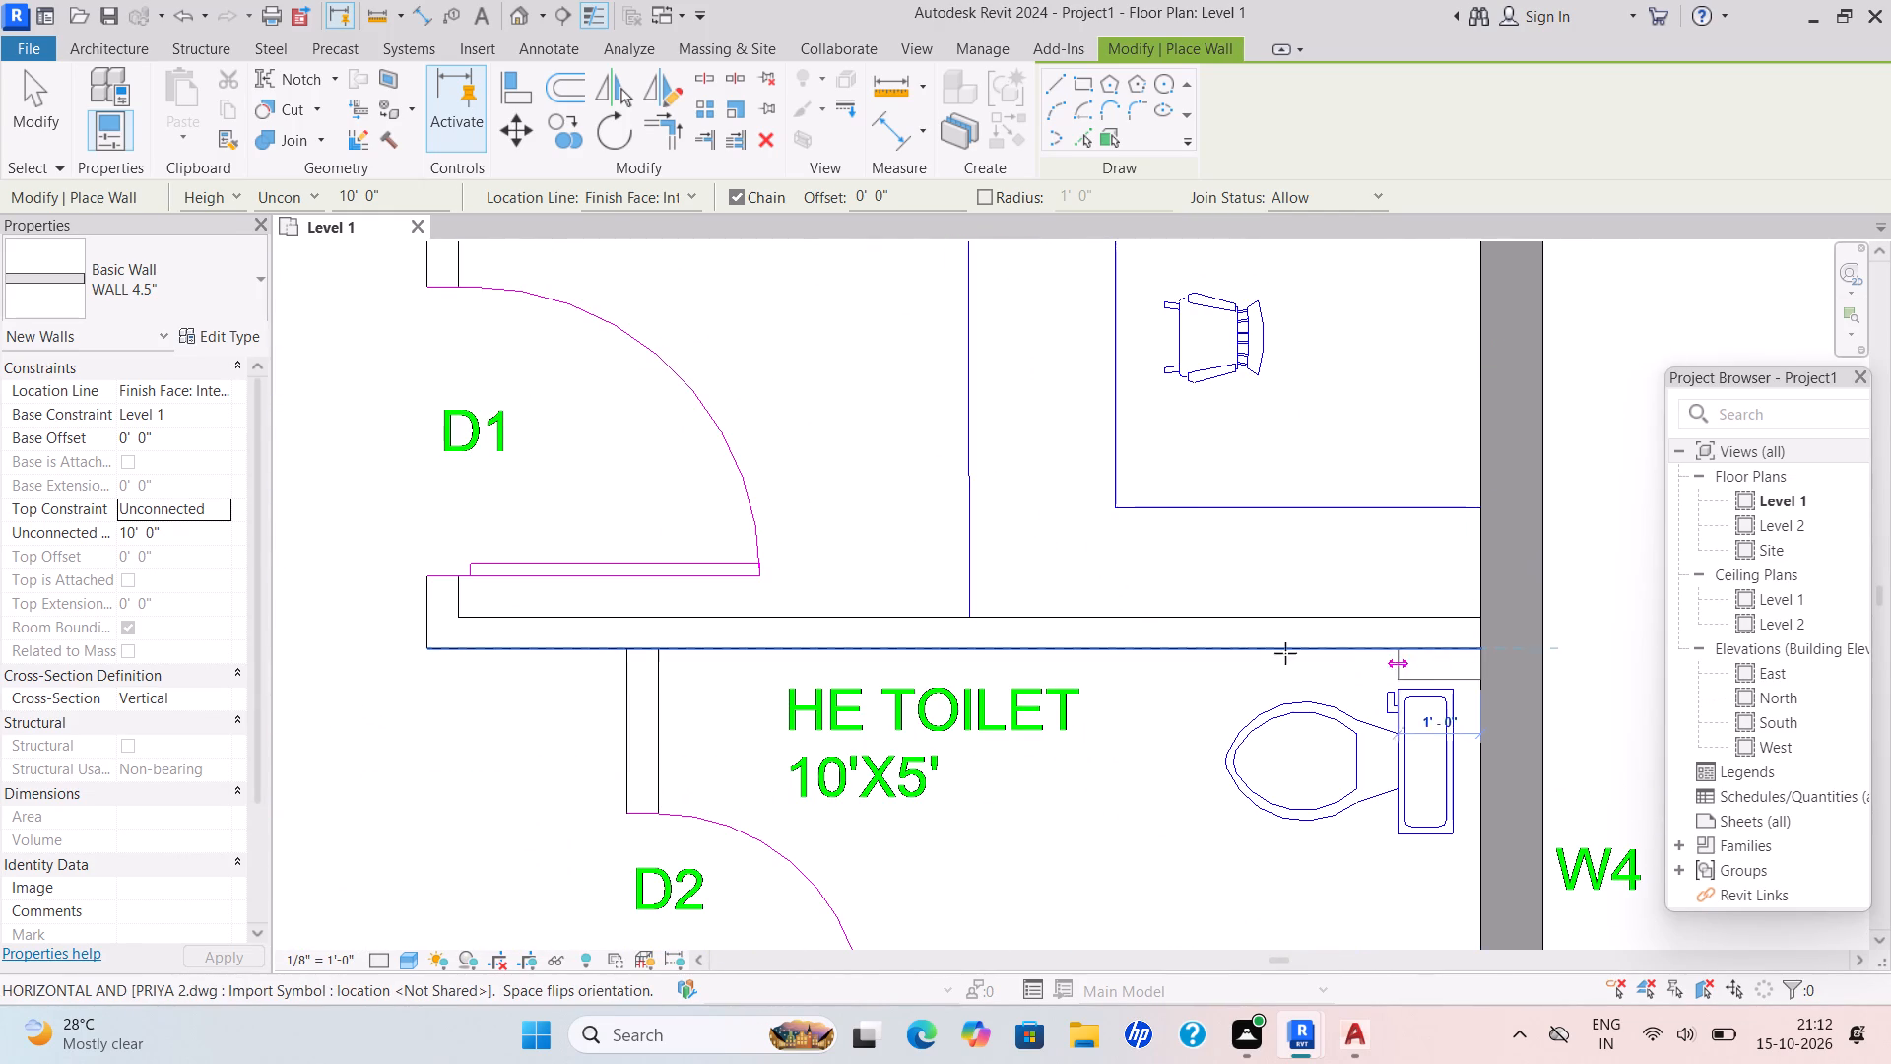
key(space)
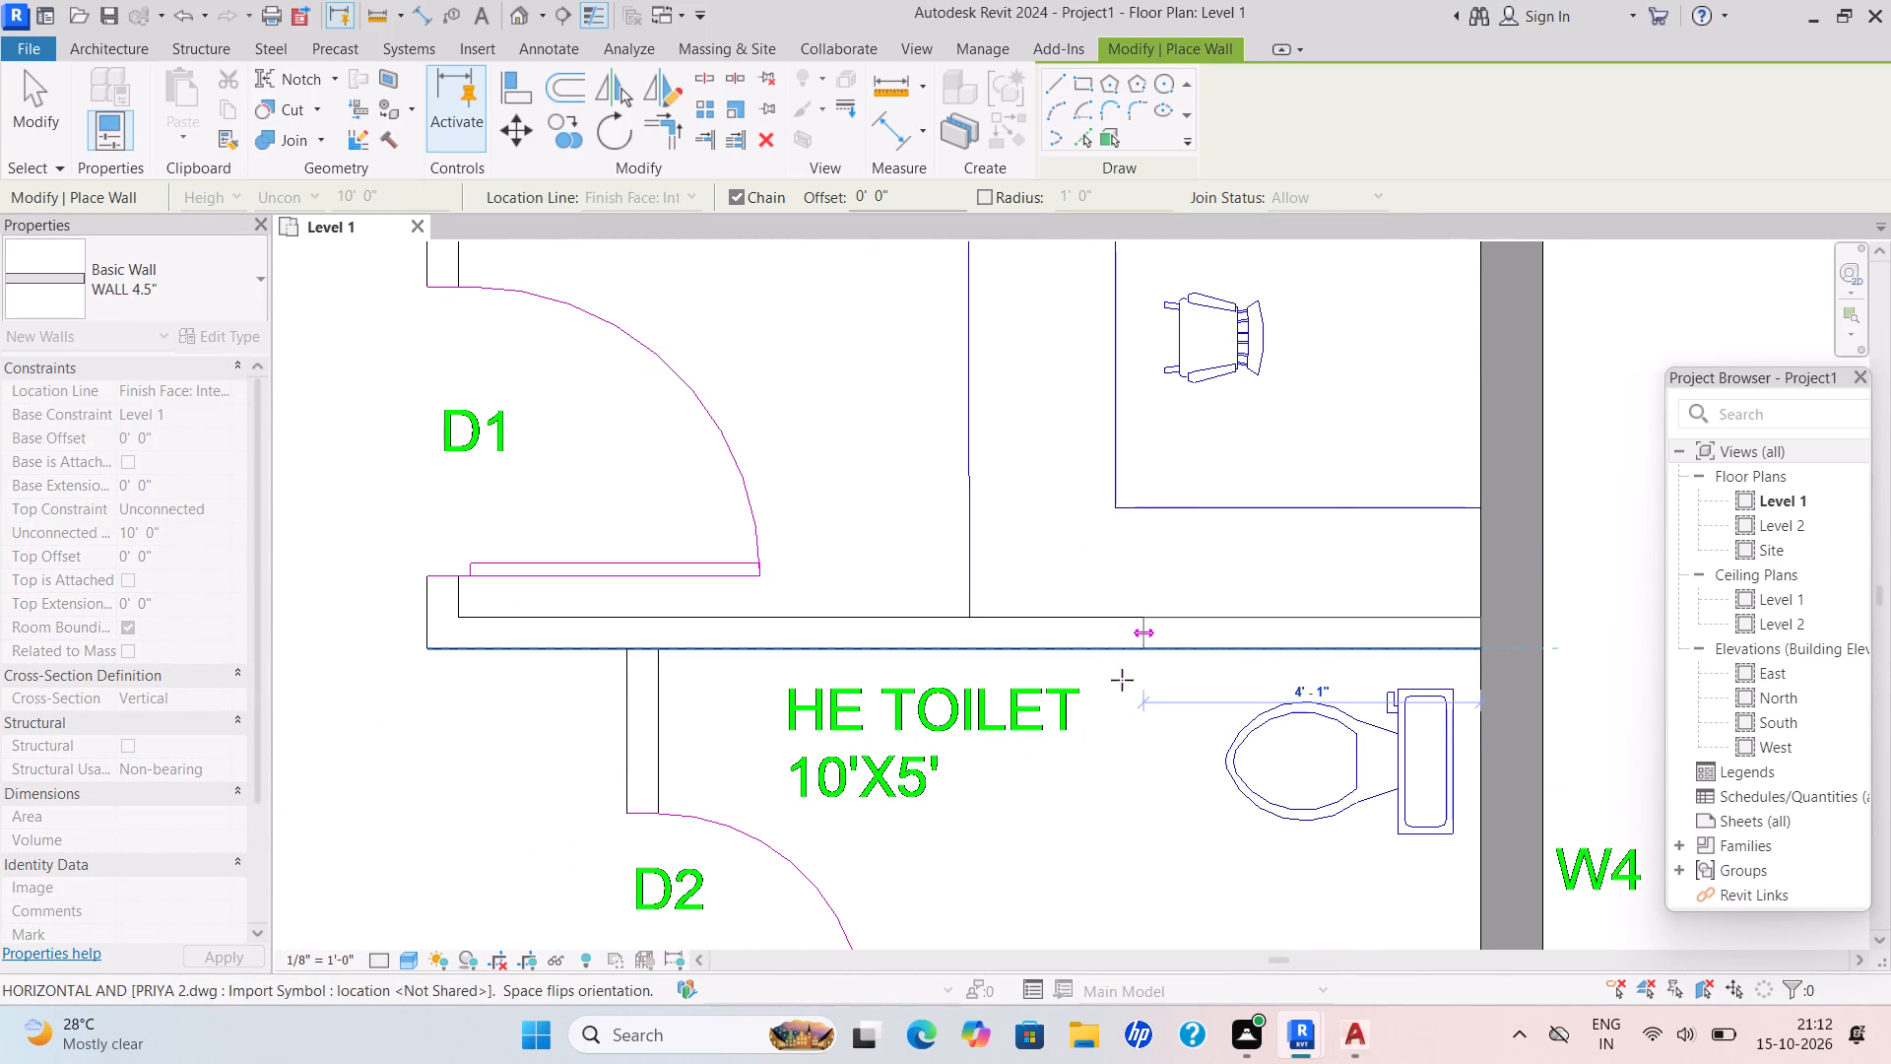
click(420, 652)
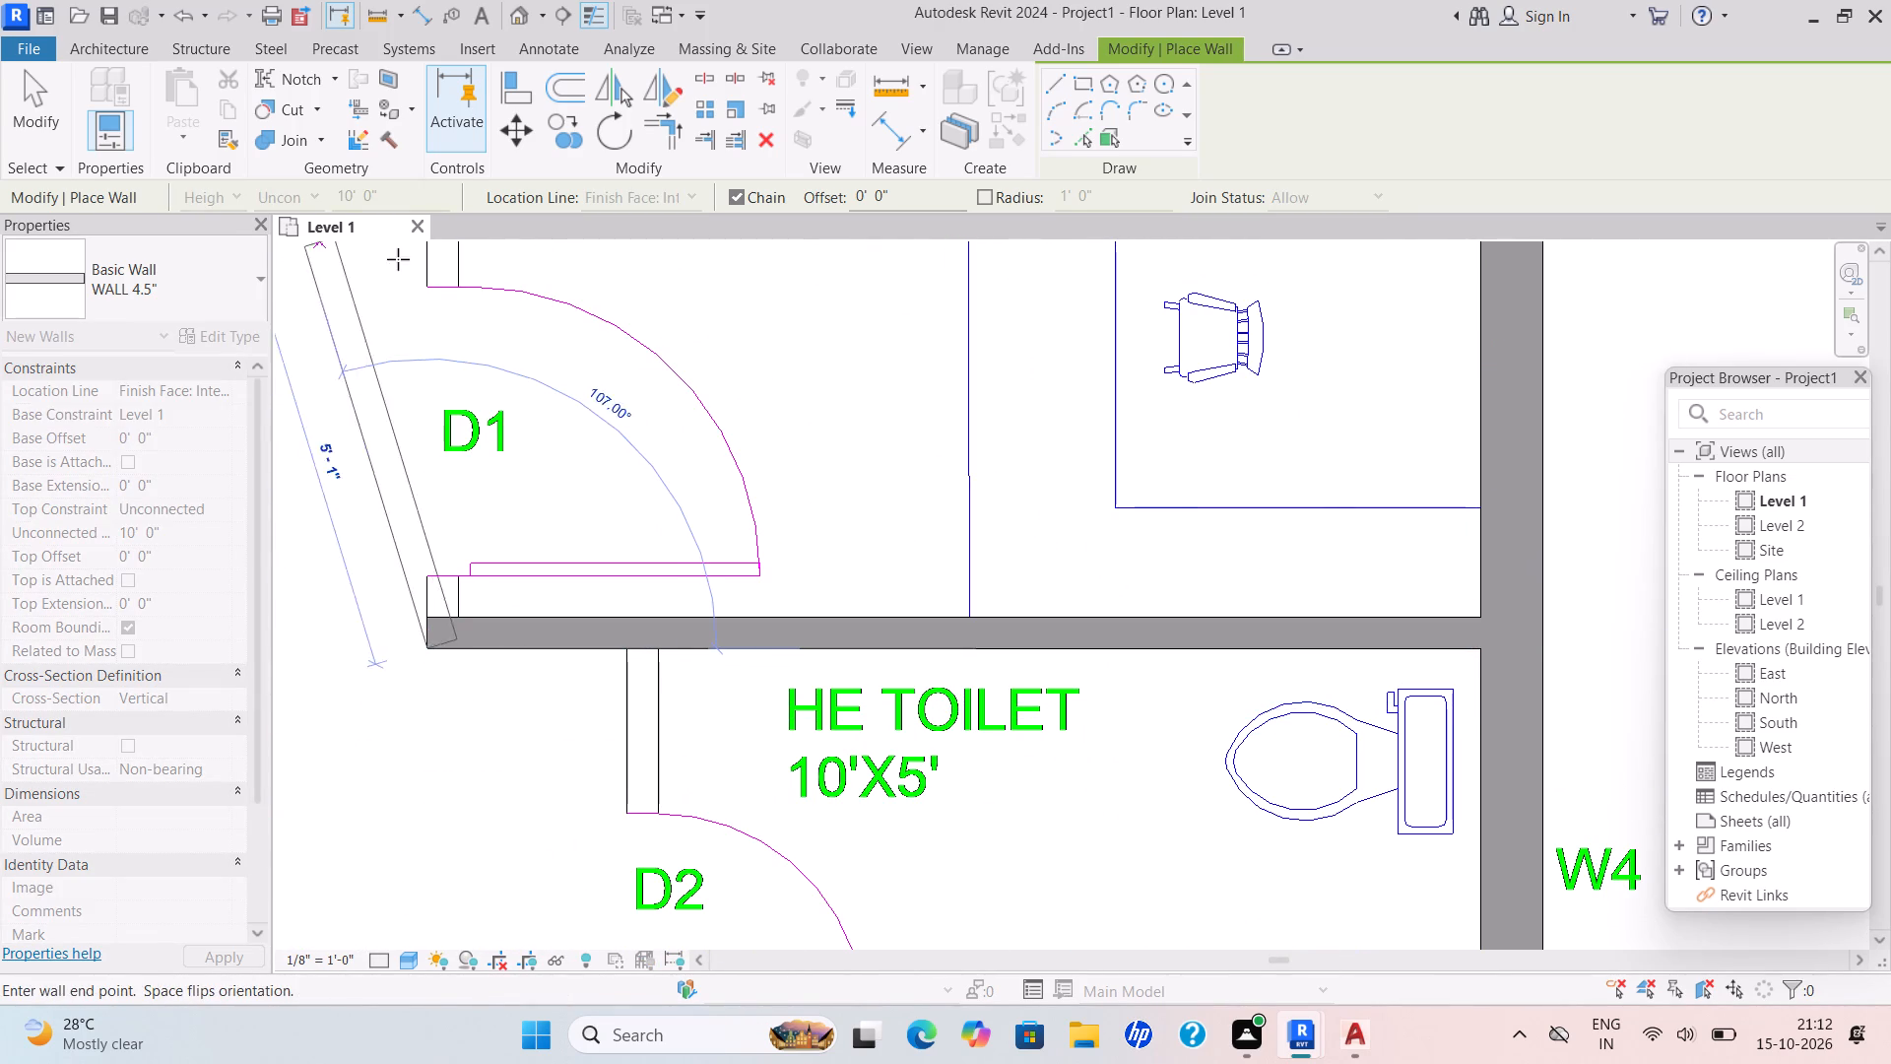
Continue the 4.5" partition north along the Manager Room's west side and east along its north side to the east outer wall.
scroll(434, 299, down, 2)
middle_drag(442, 351, 462, 572)
scroll(455, 330, down, 2)
middle_drag(458, 347, 494, 592)
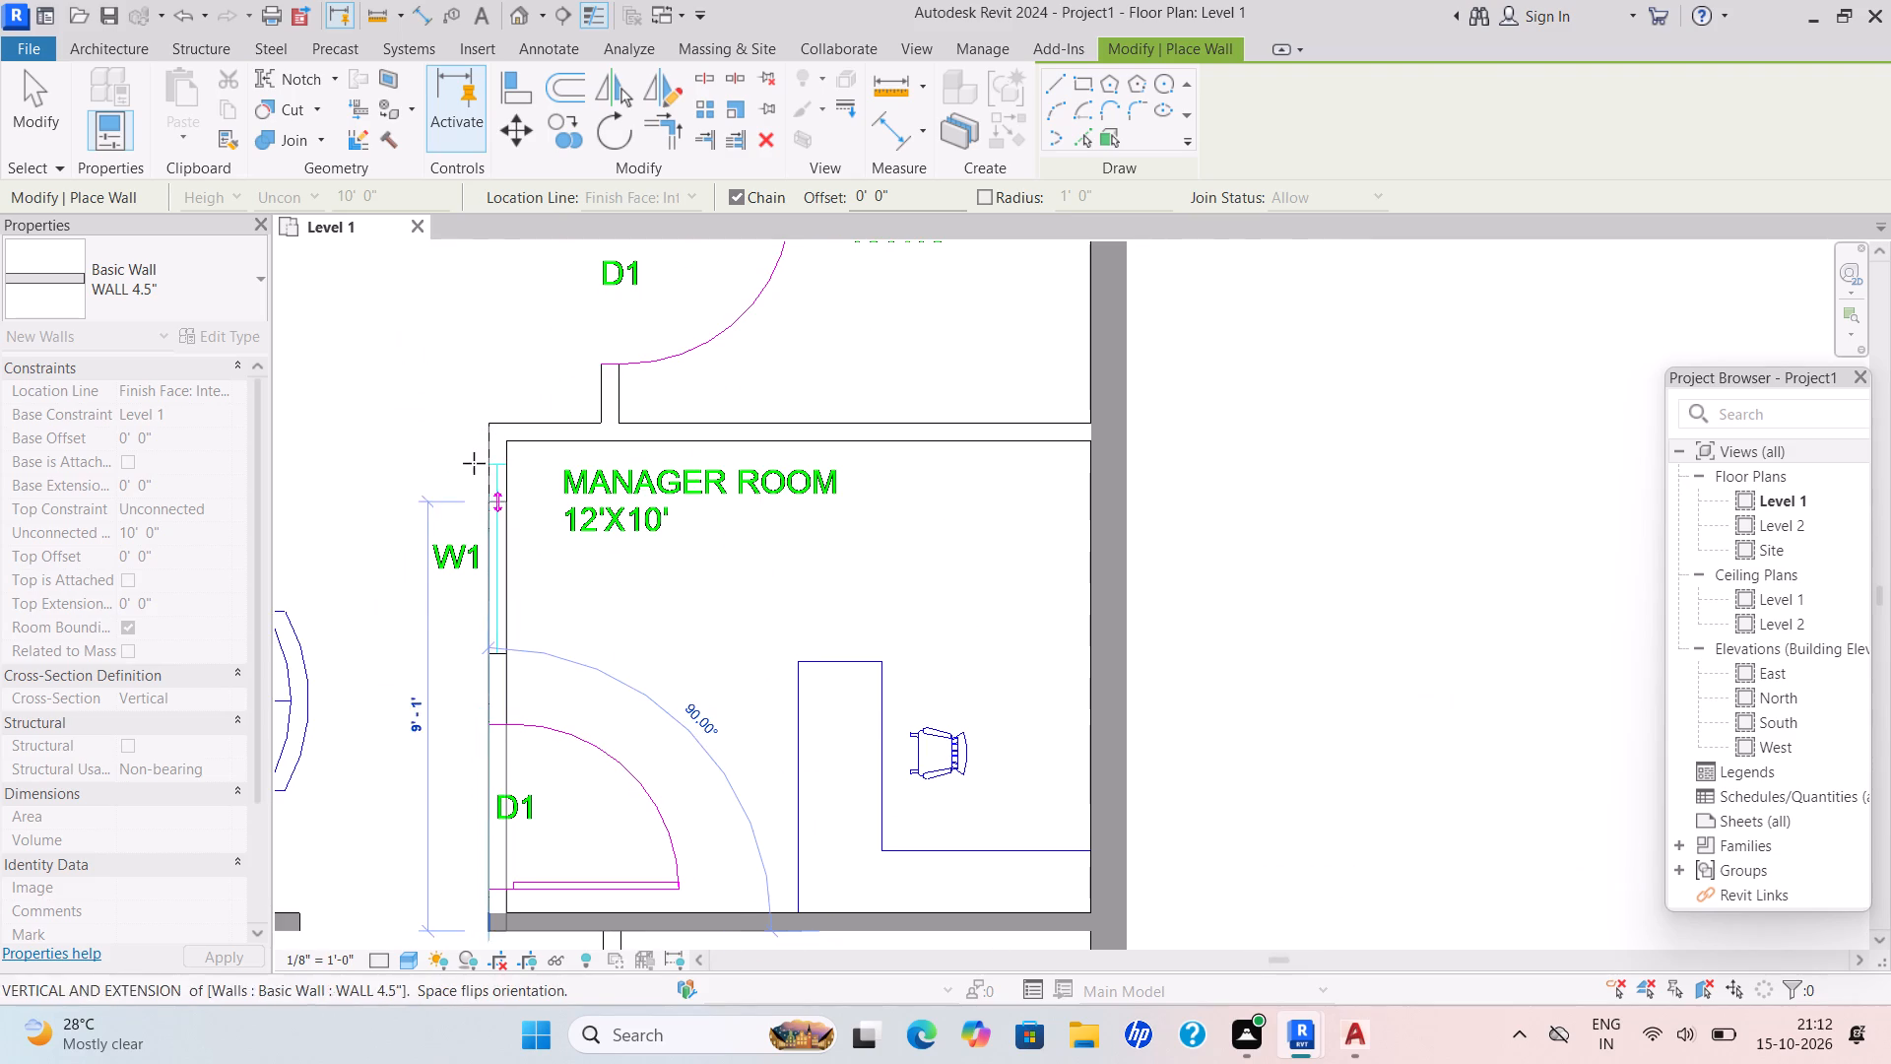
scroll(487, 420, up, 3)
click(486, 420)
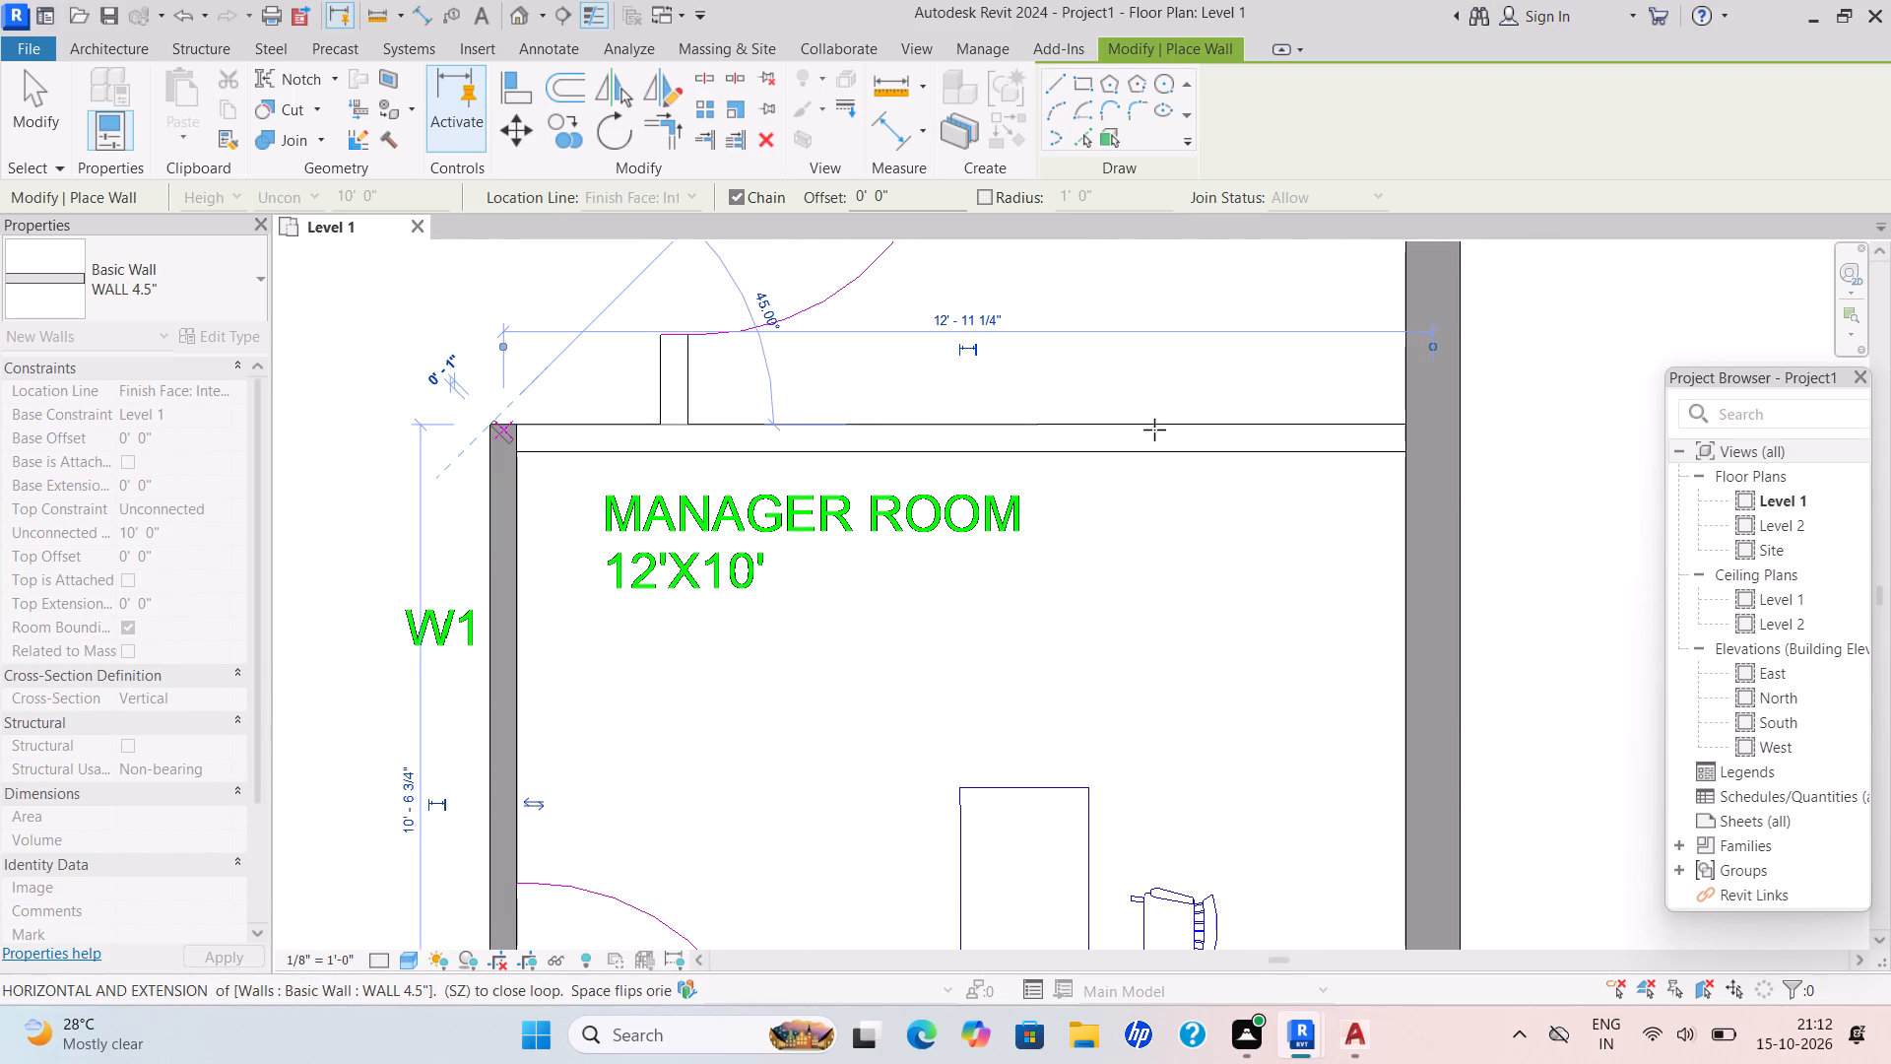
click(1404, 419)
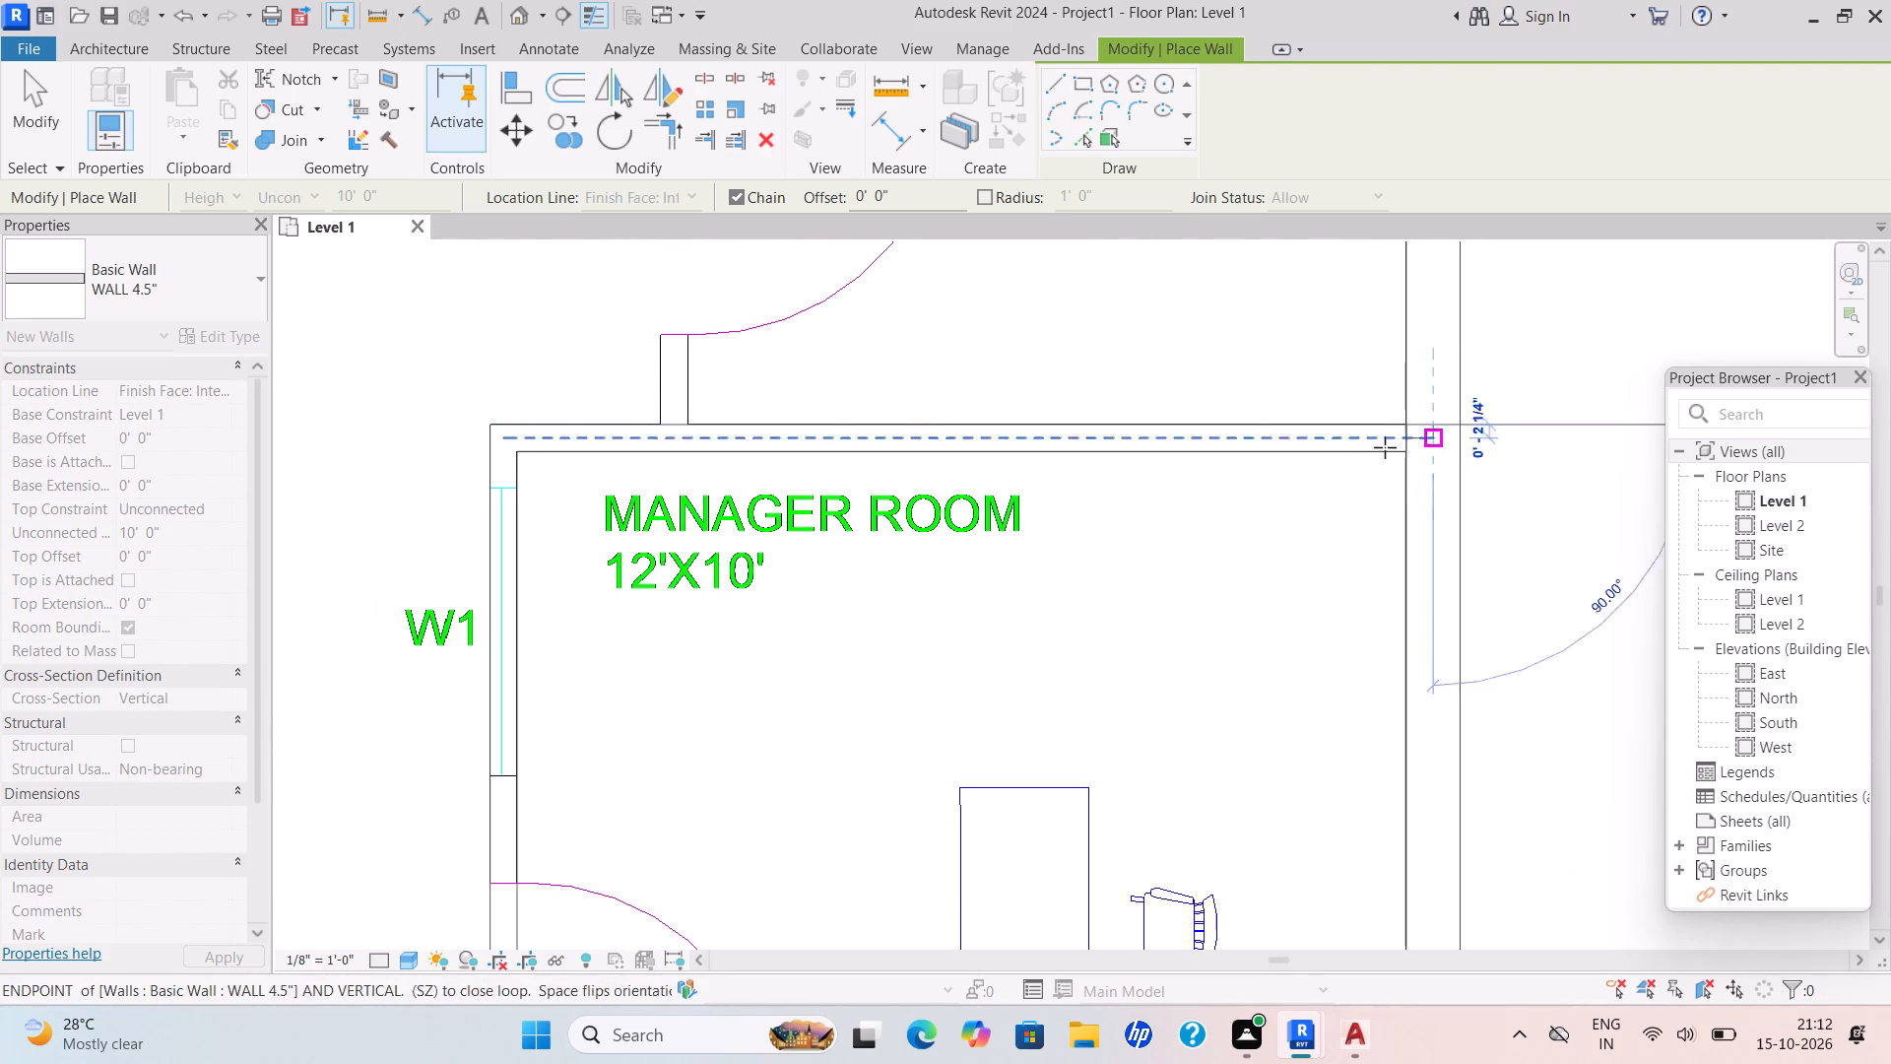
key(Escape)
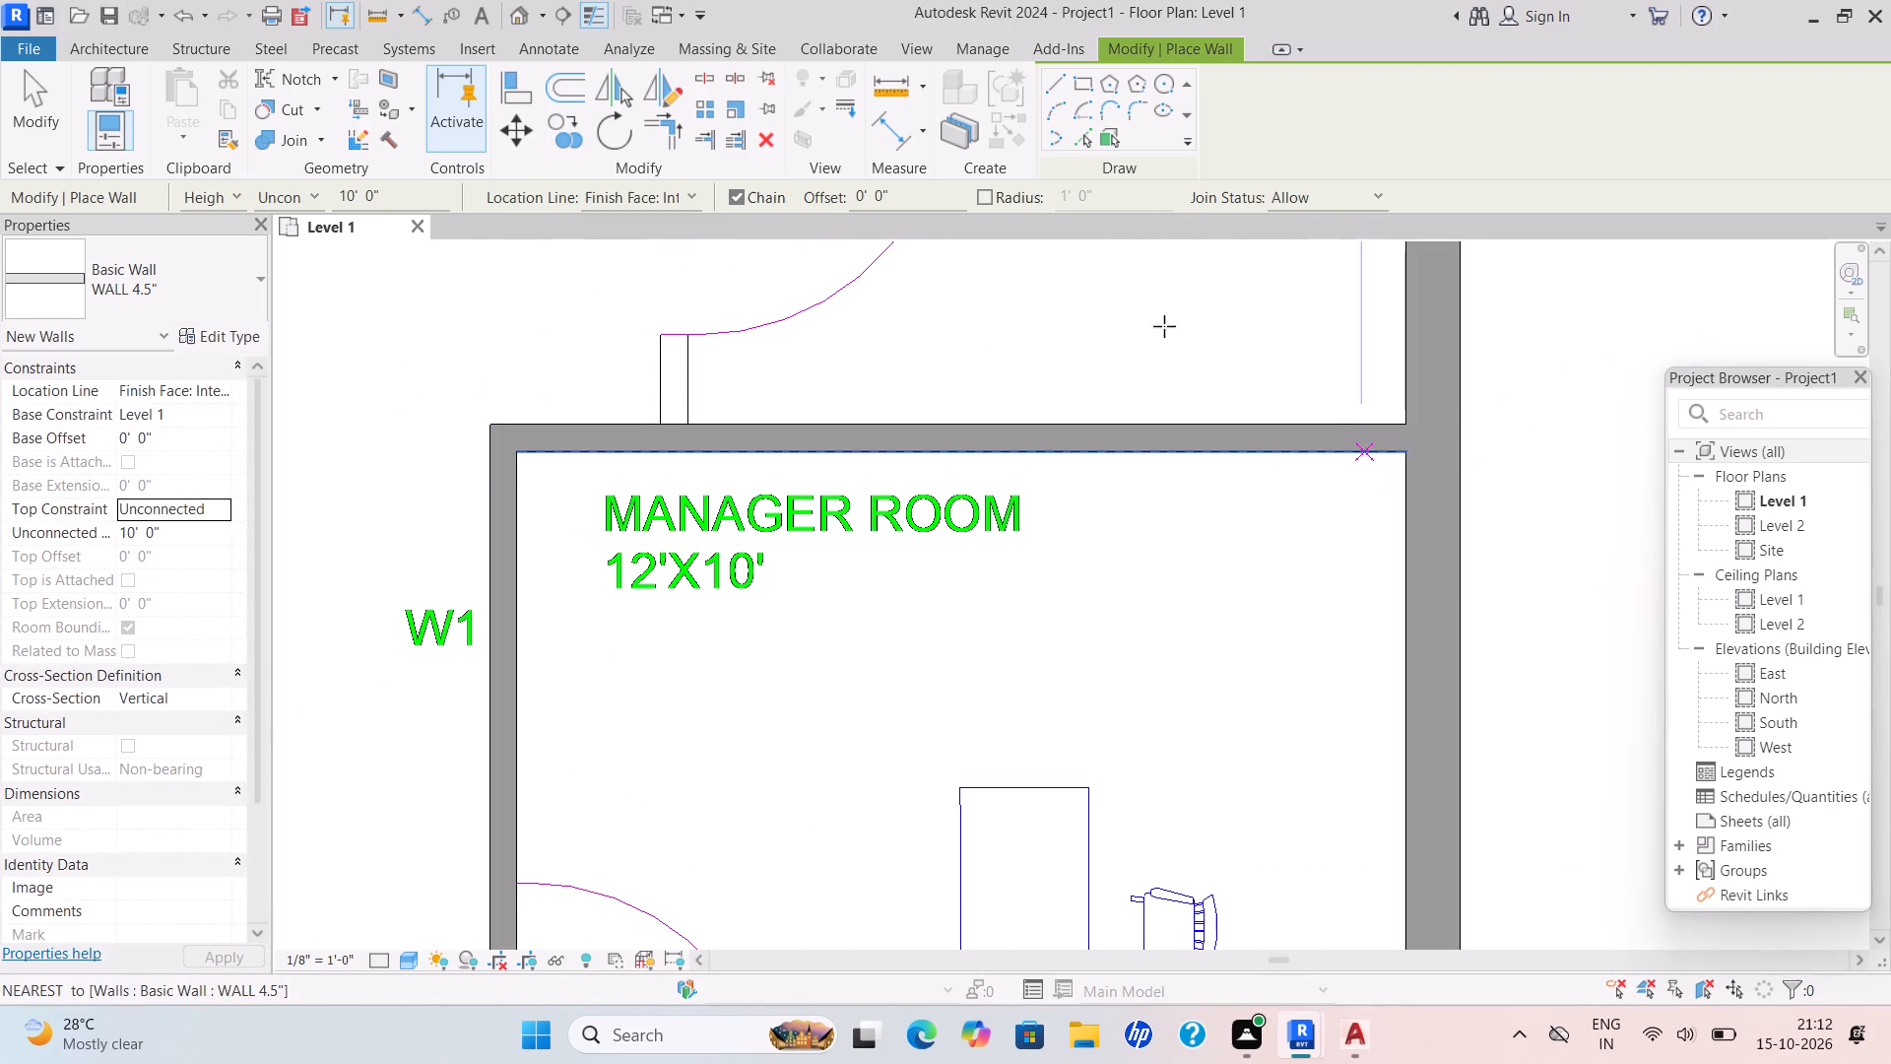
Draw the Account room's west 4.5" partition from the Manager Room's north wall to the north outer wall, flipped to match the plan lines.
scroll(682, 324, down, 4)
middle_drag(680, 340, 698, 410)
scroll(695, 429, up, 8)
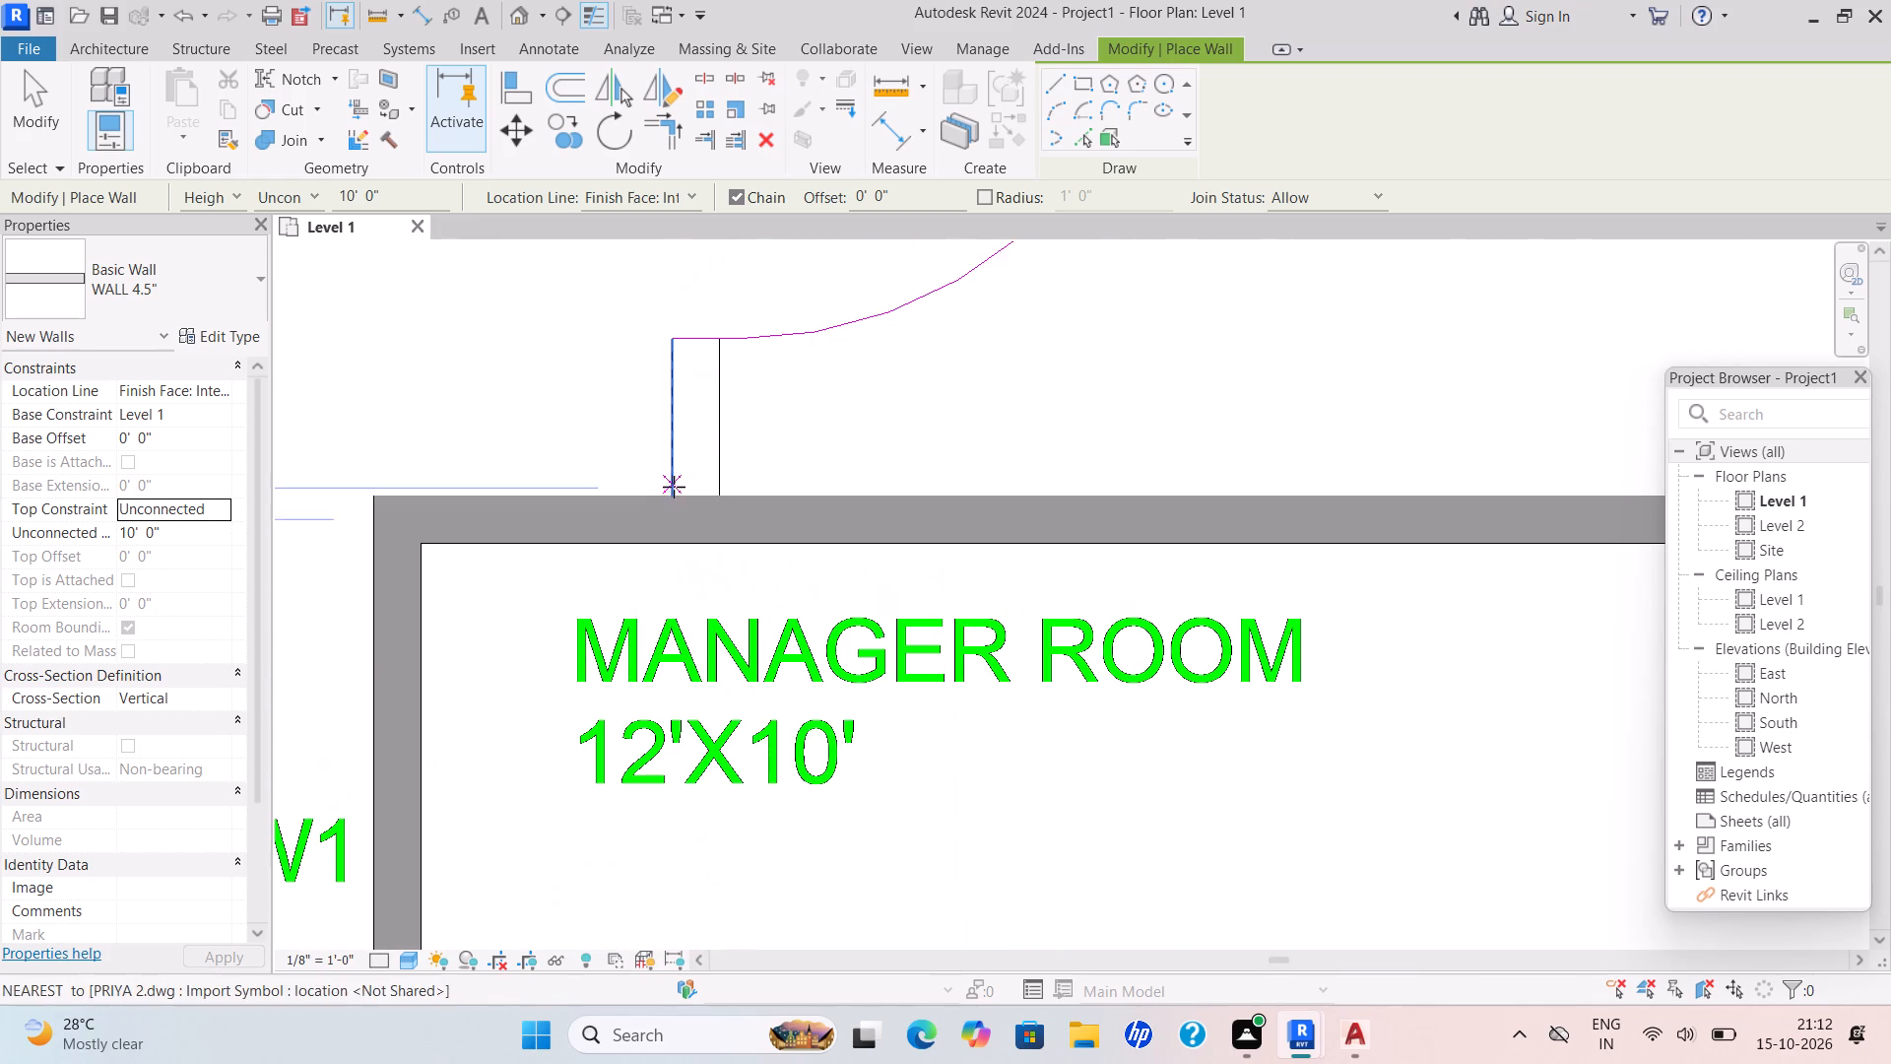
click(674, 487)
key(space)
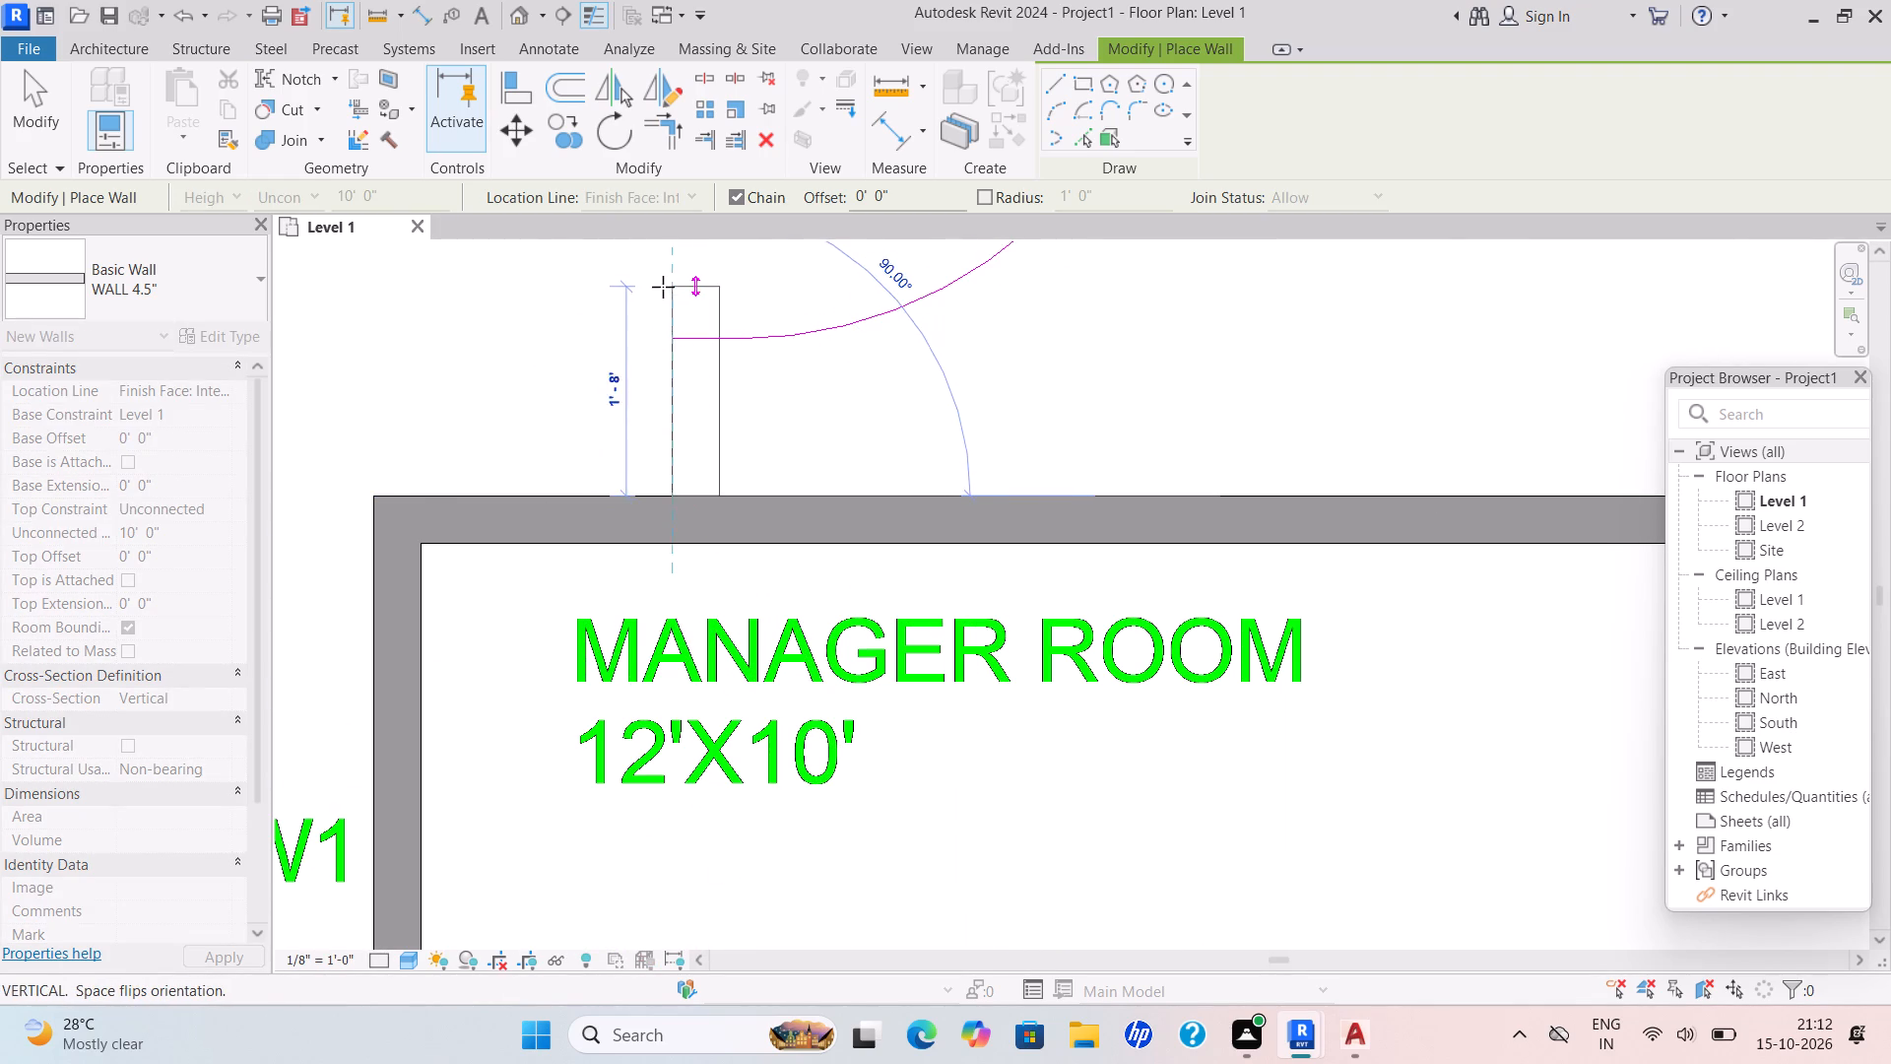
scroll(663, 287, down, 5)
middle_drag(668, 286, 724, 653)
middle_drag(730, 364, 735, 532)
scroll(730, 499, down, 1)
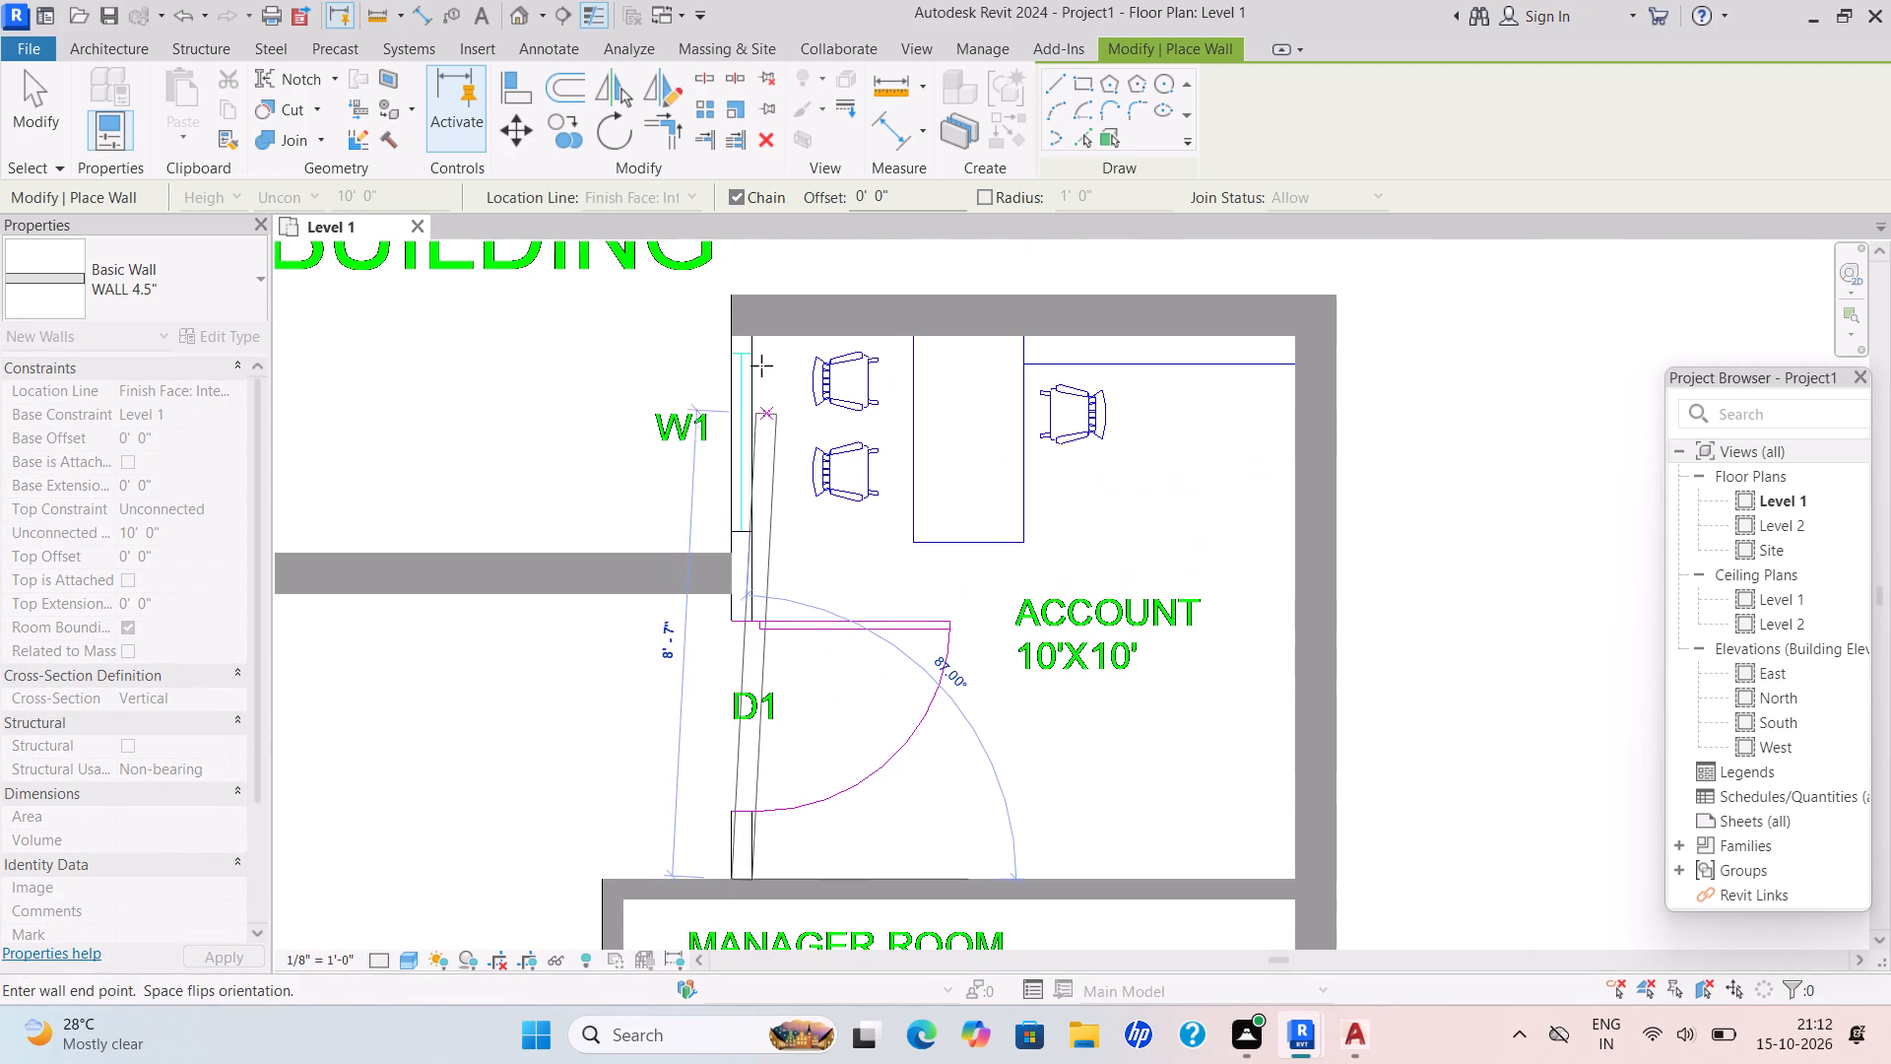
click(741, 331)
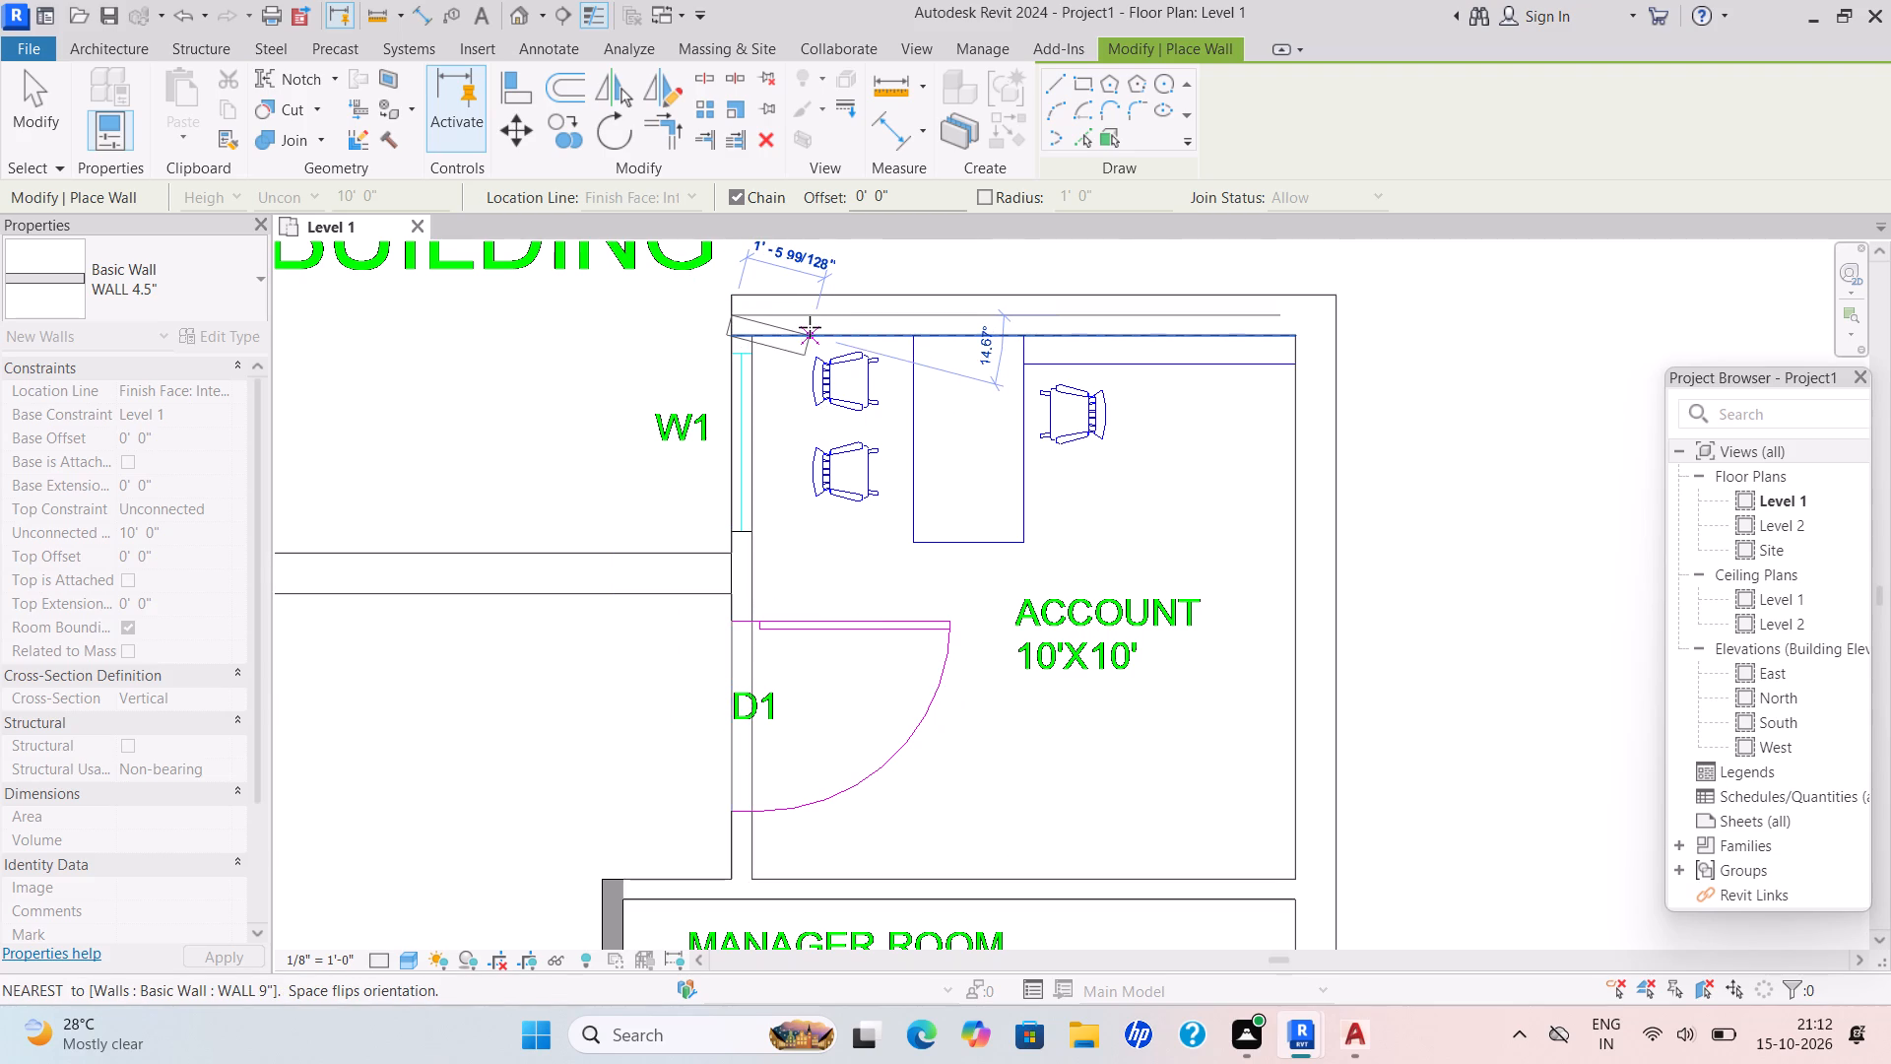
Draw a 4.5" partition about 9'-11 1/2" long between the two HE Toilets, west from the east outer wall corner, flipped to the north side.
key(Escape)
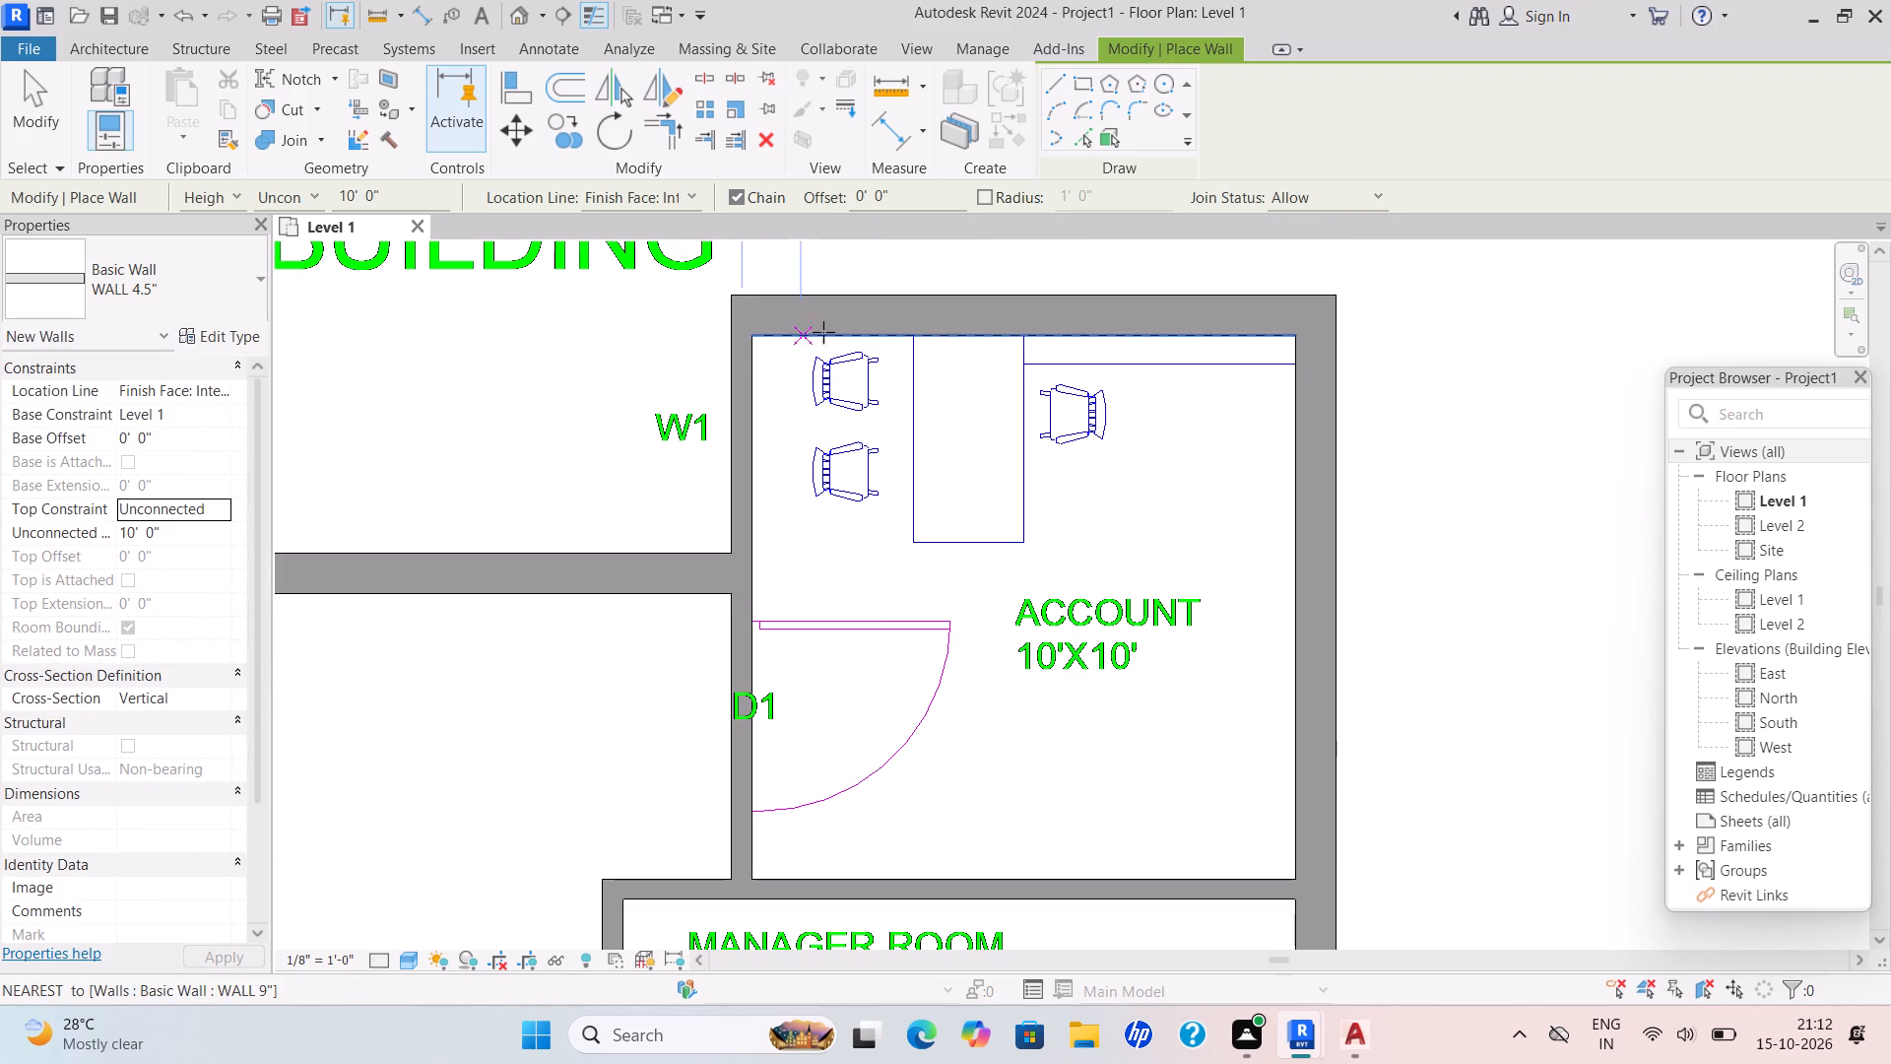
scroll(822, 406, down, 5)
scroll(686, 641, down, 5)
middle_drag(671, 641, 686, 424)
scroll(738, 712, up, 5)
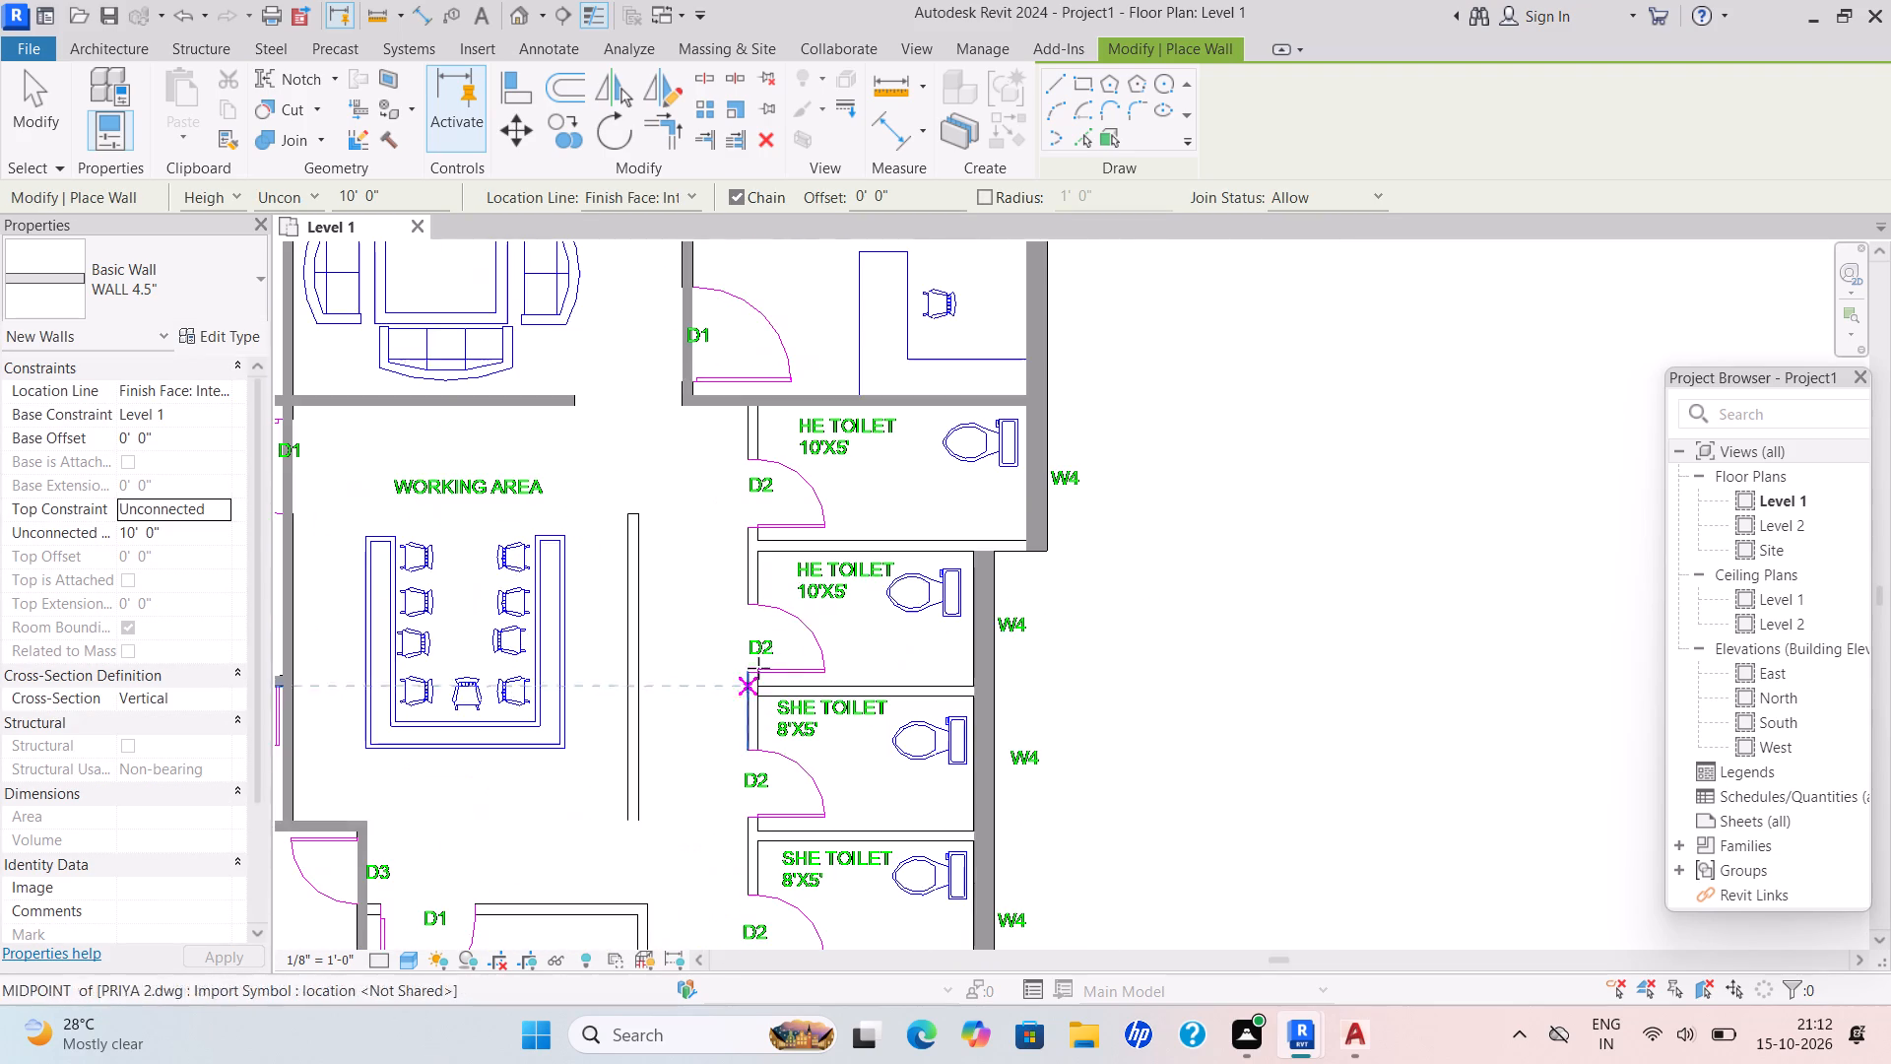
scroll(999, 529, up, 6)
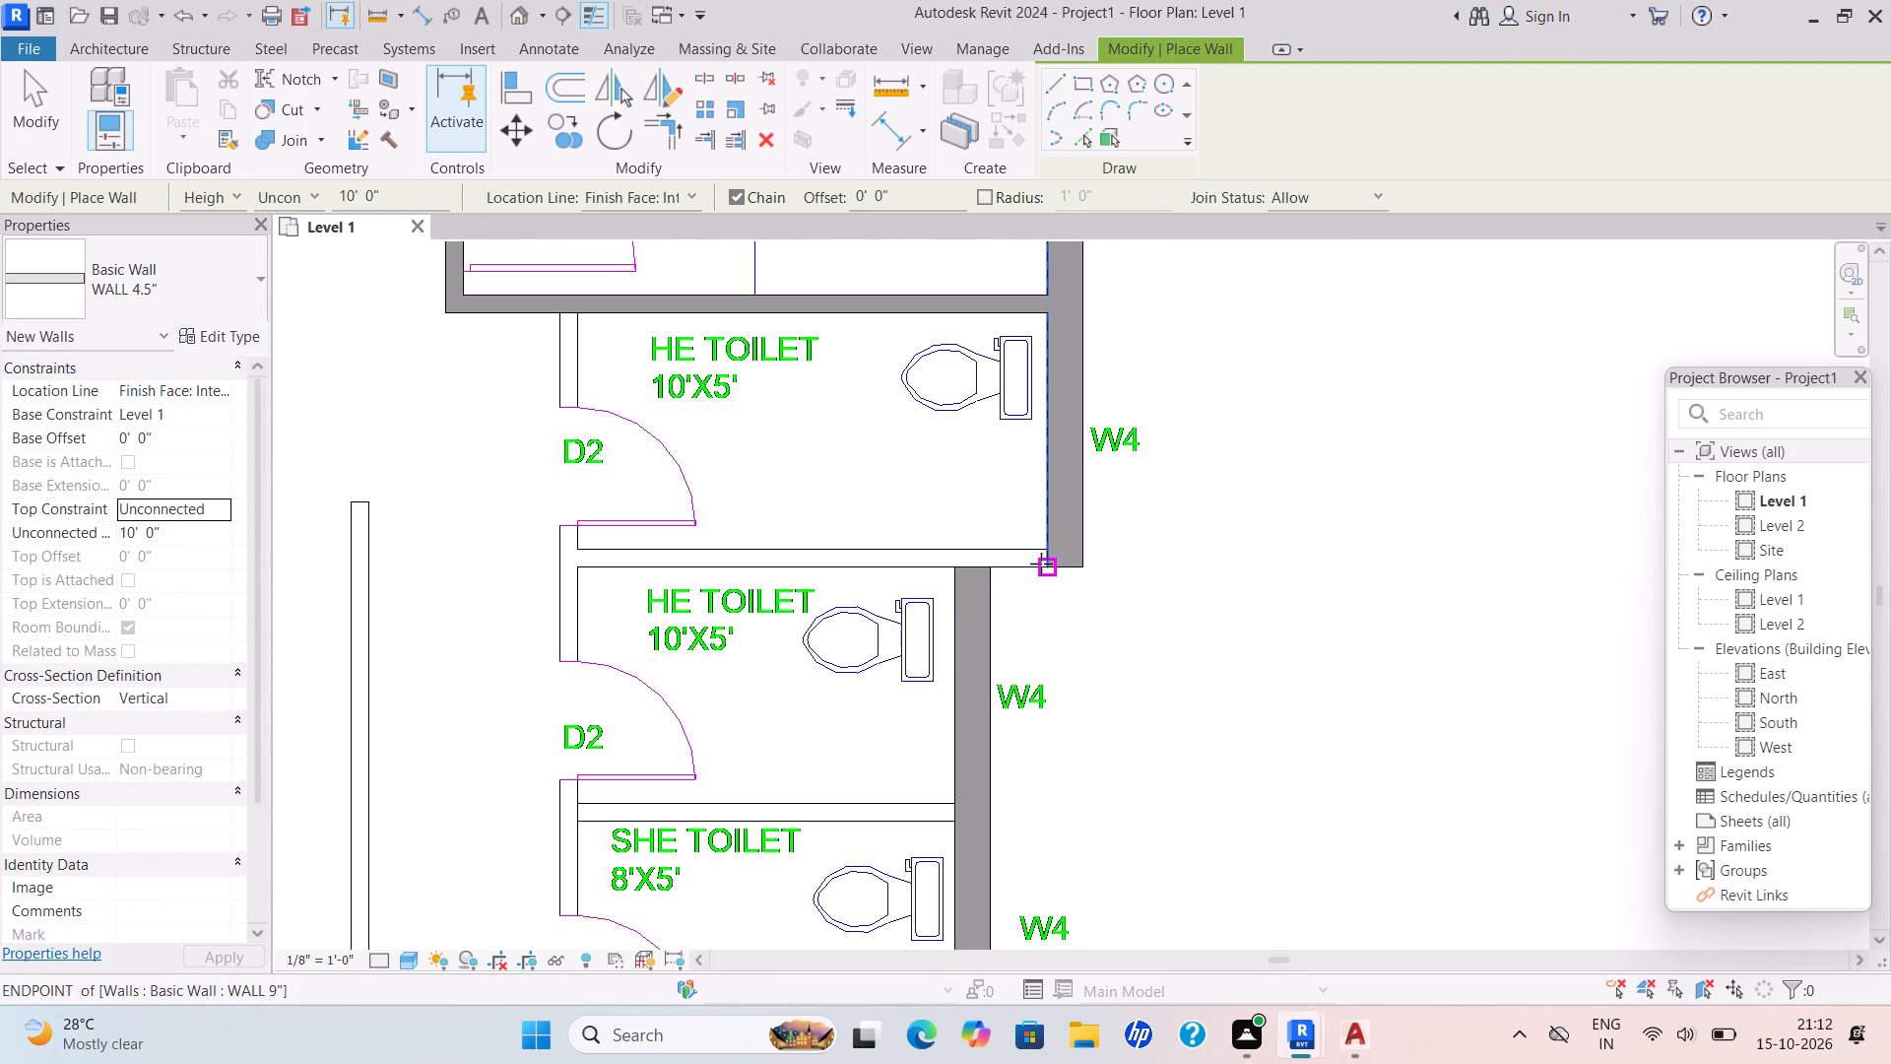
scroll(1041, 564, up, 2)
click(1052, 577)
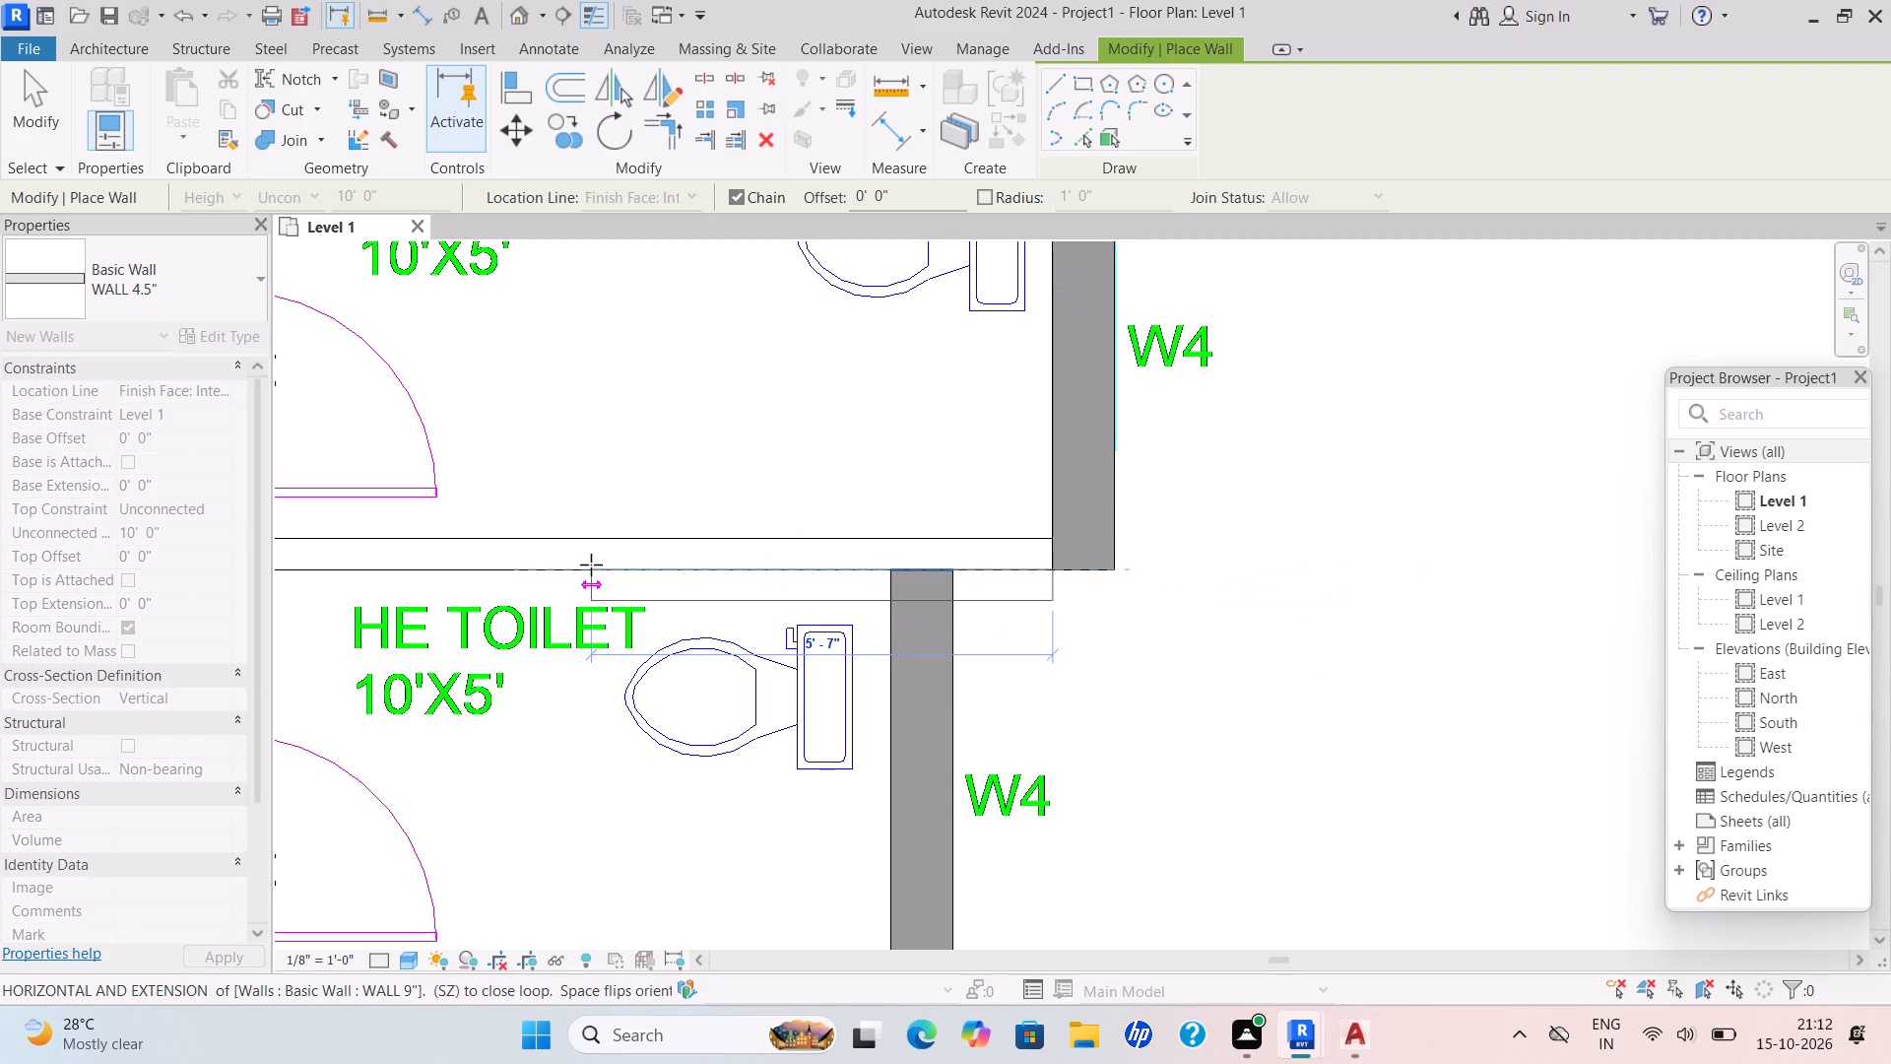
key(space)
scroll(397, 580, down, 1)
middle_drag(396, 581, 1021, 611)
scroll(389, 583, down, 2)
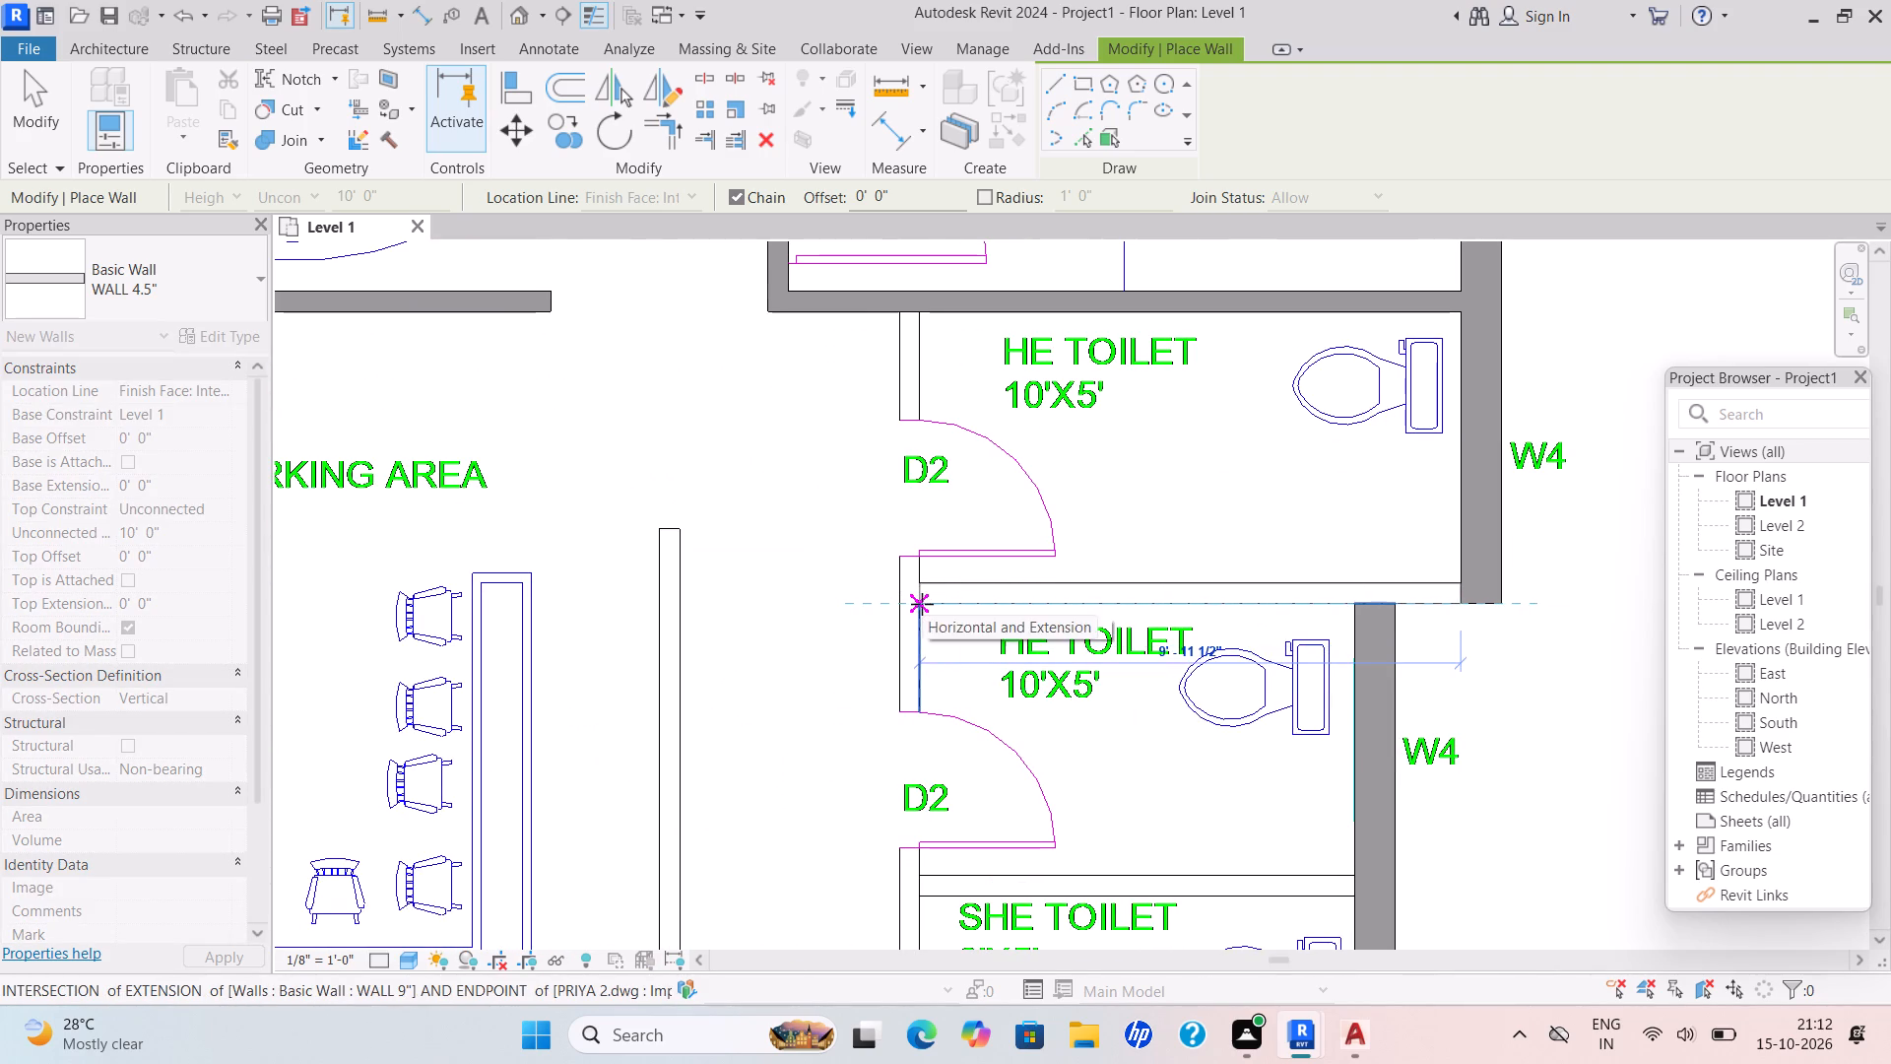
click(922, 604)
key(Escape)
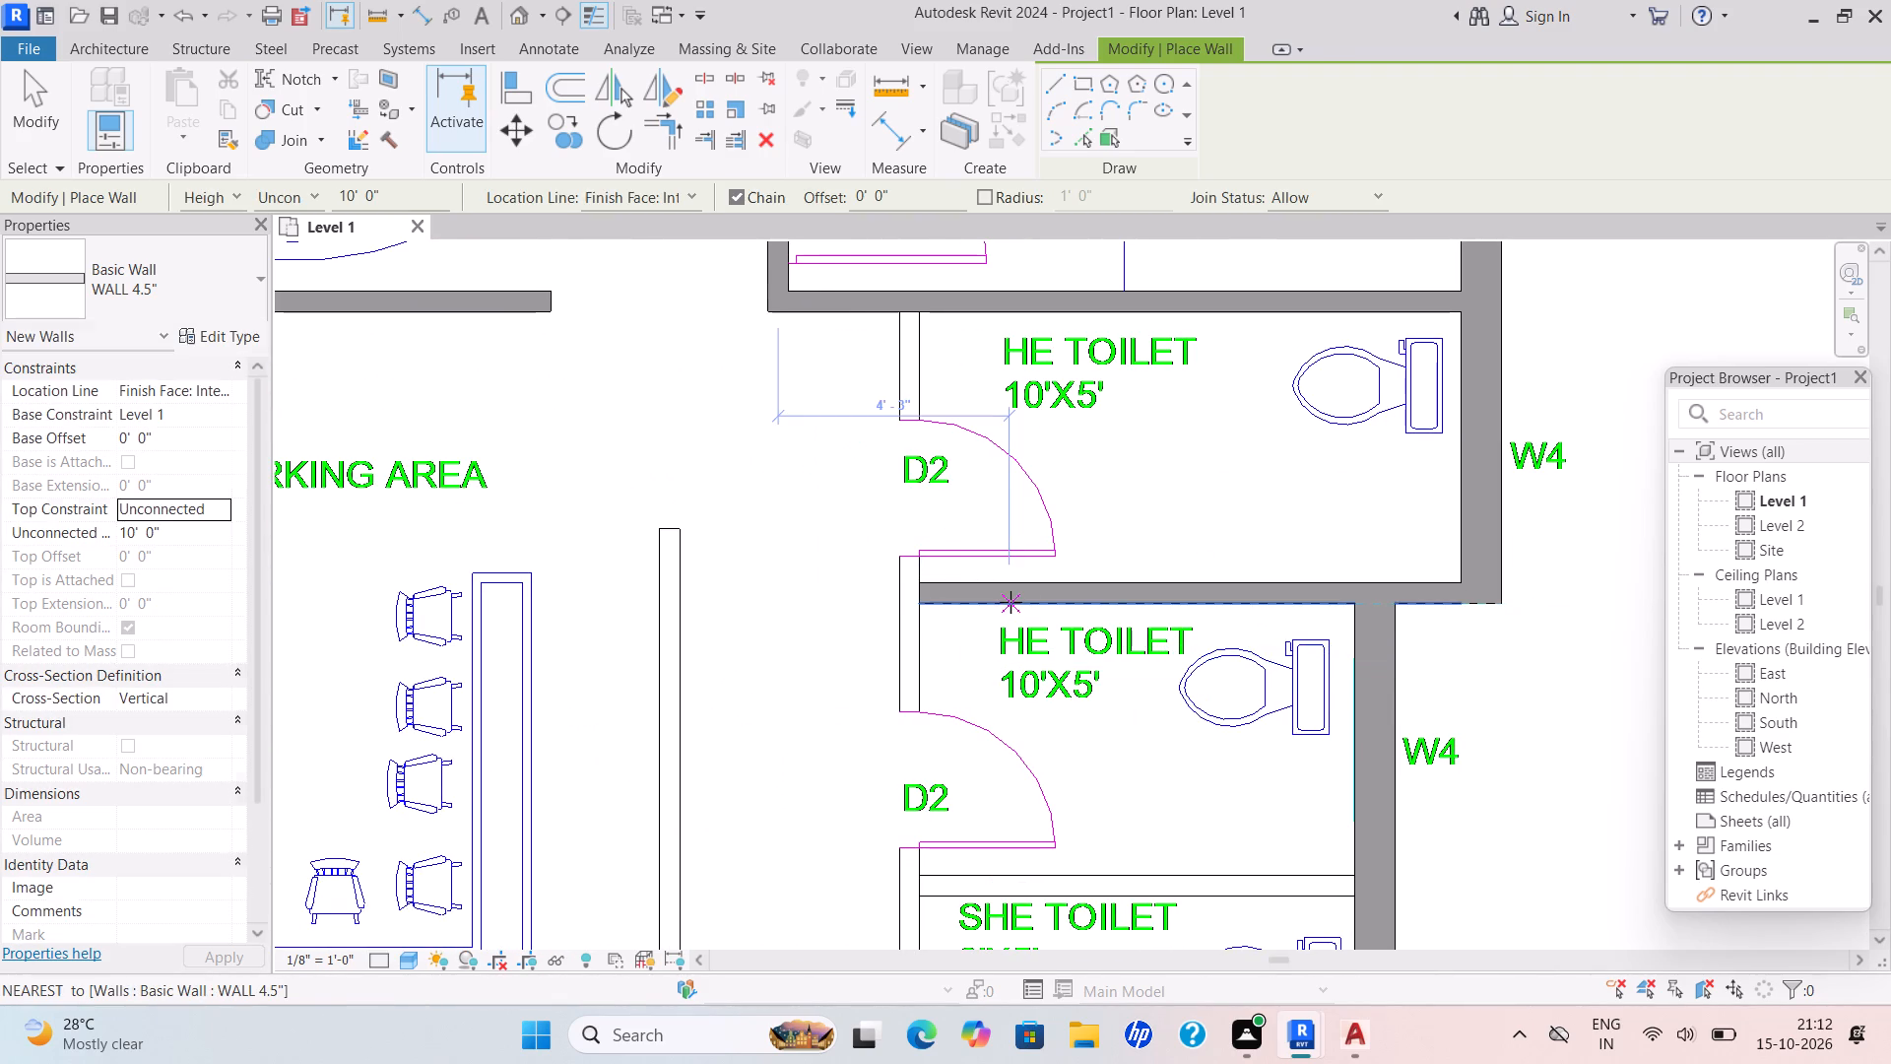
Draw the toilets' west 4.5" partition from the Manager Room's south wall down to the Conference room's north line, flipped to the corridor side.
click(918, 311)
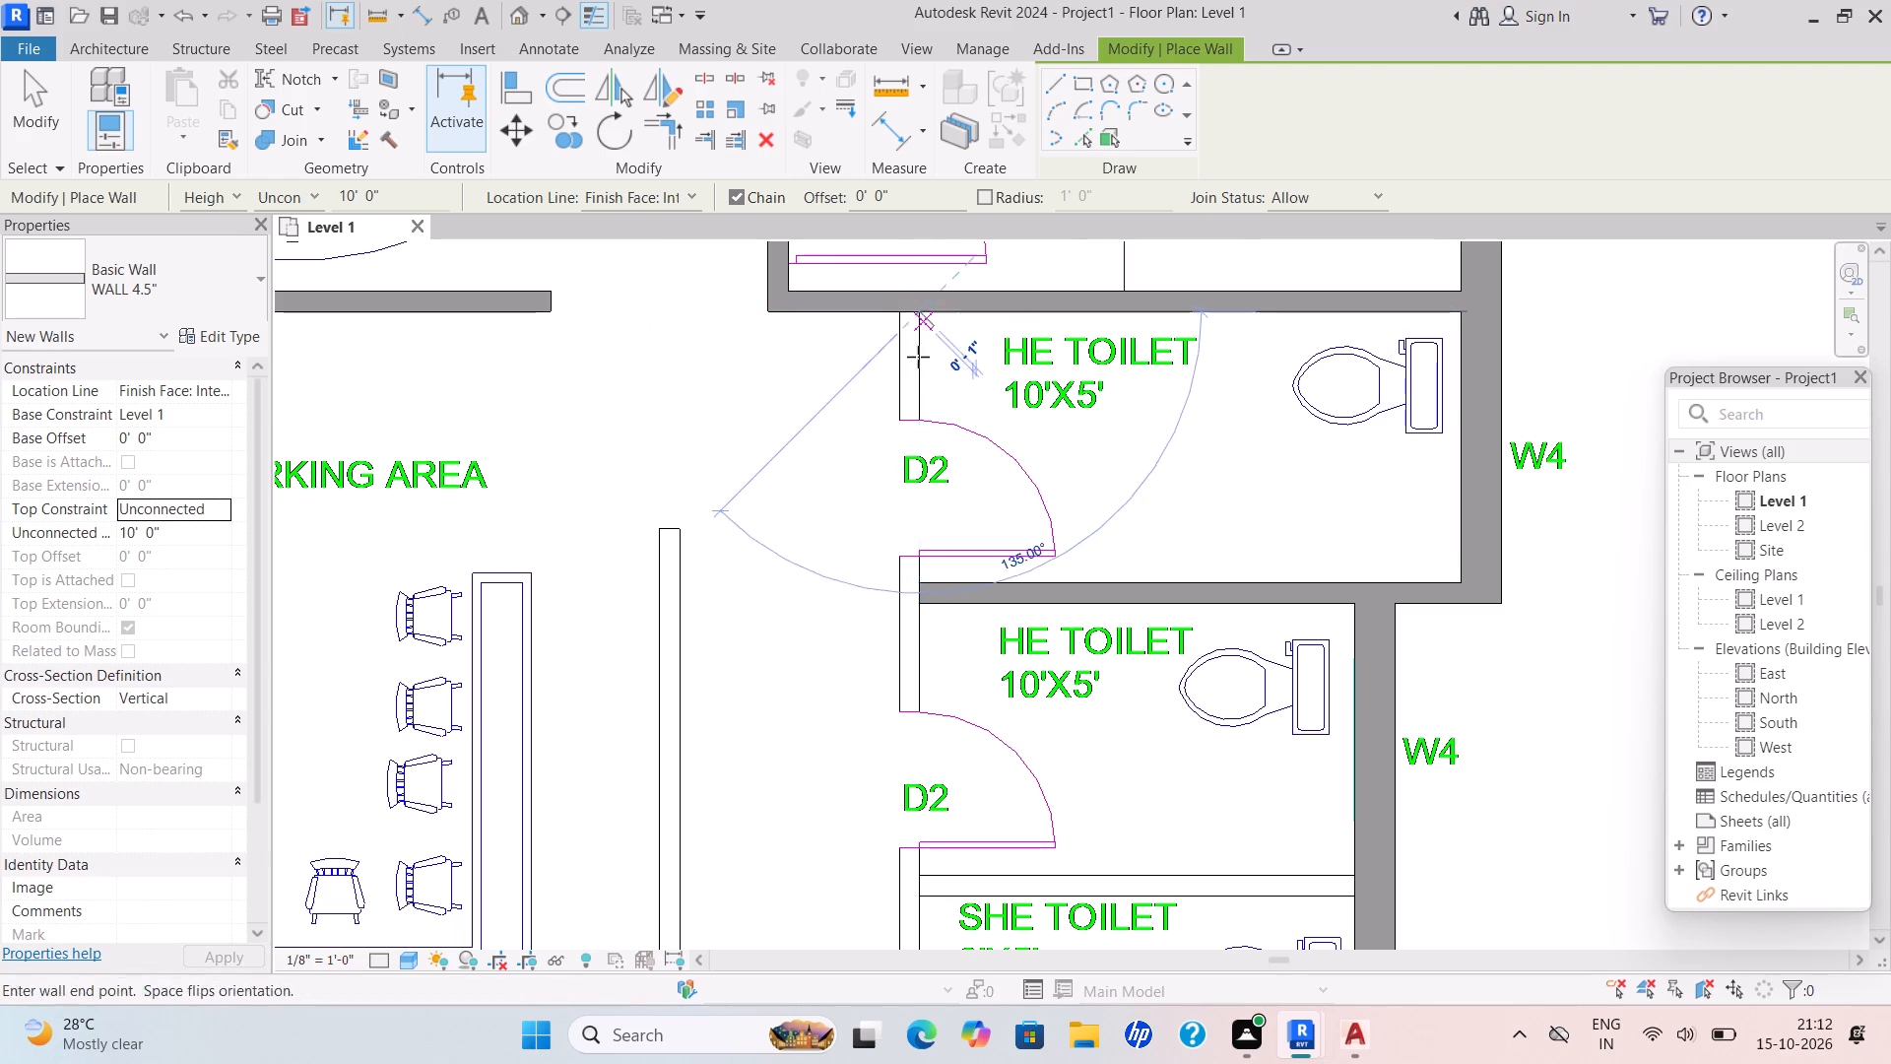
key(space)
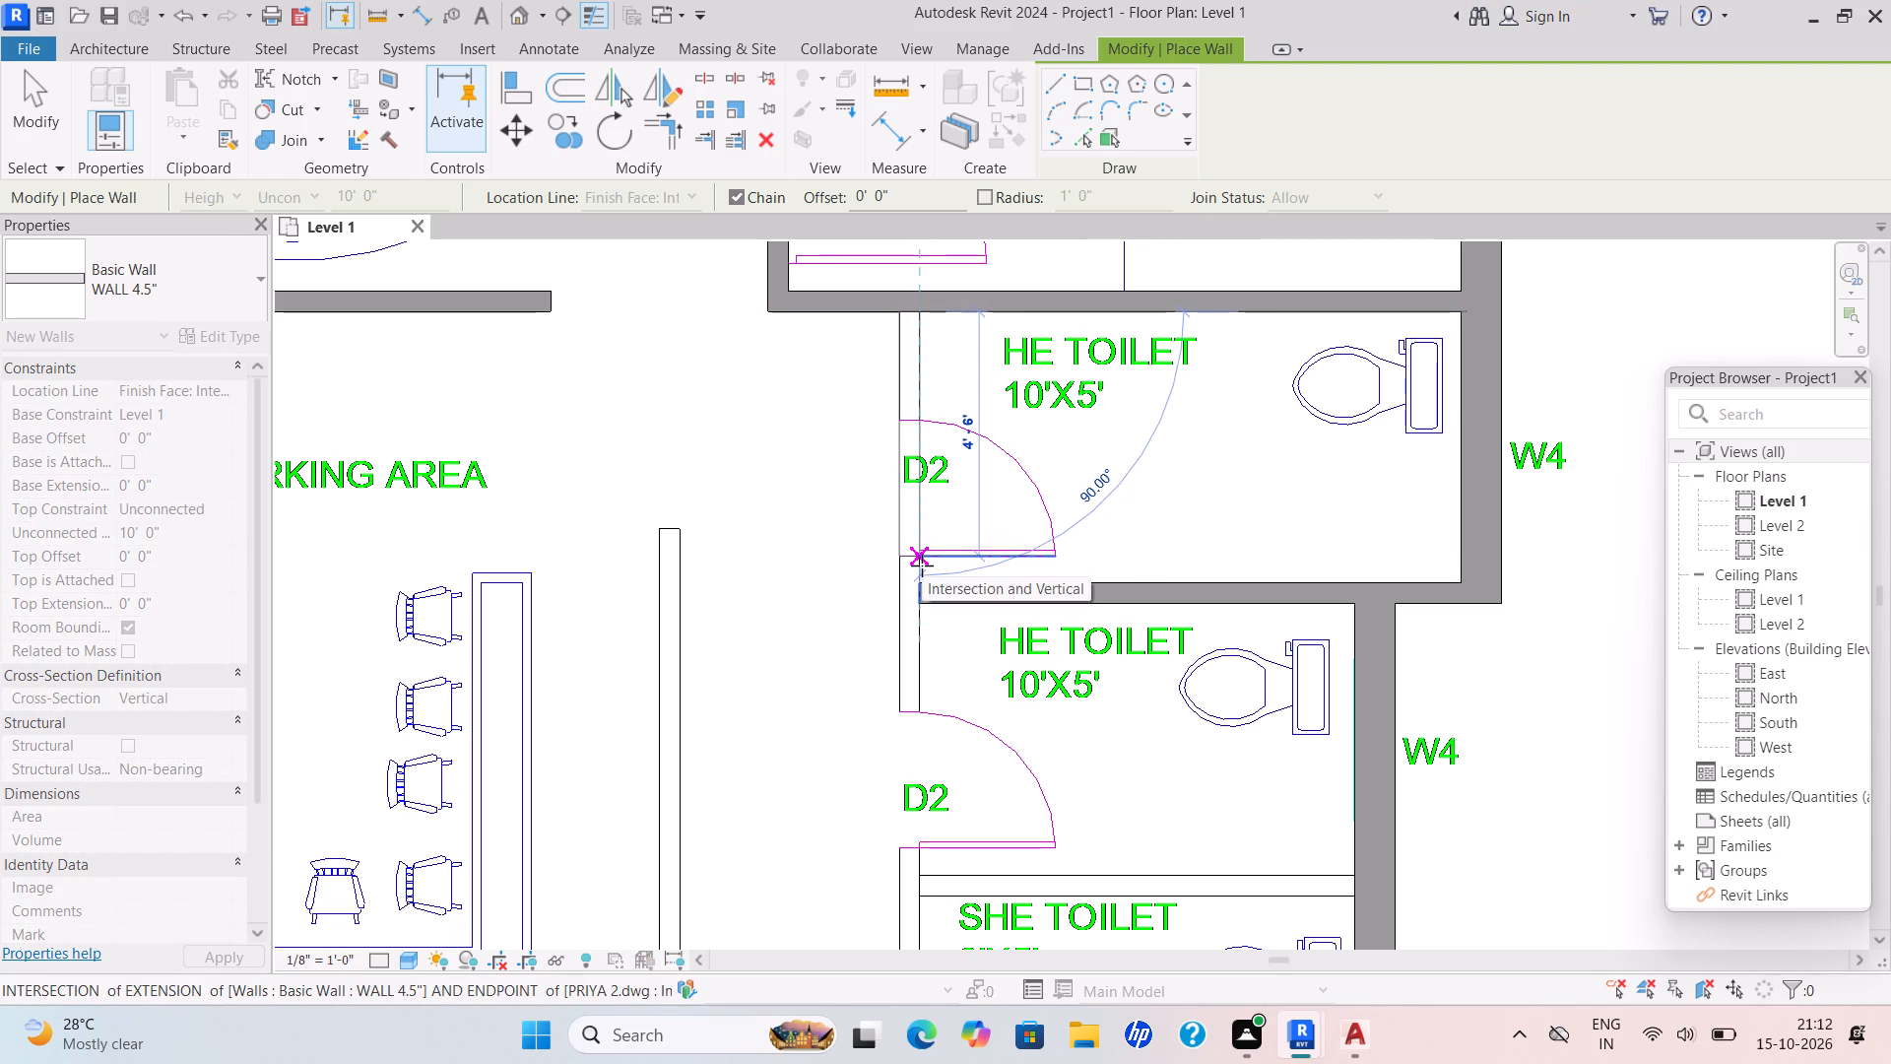
scroll(912, 774, down, 3)
middle_drag(905, 769, 903, 370)
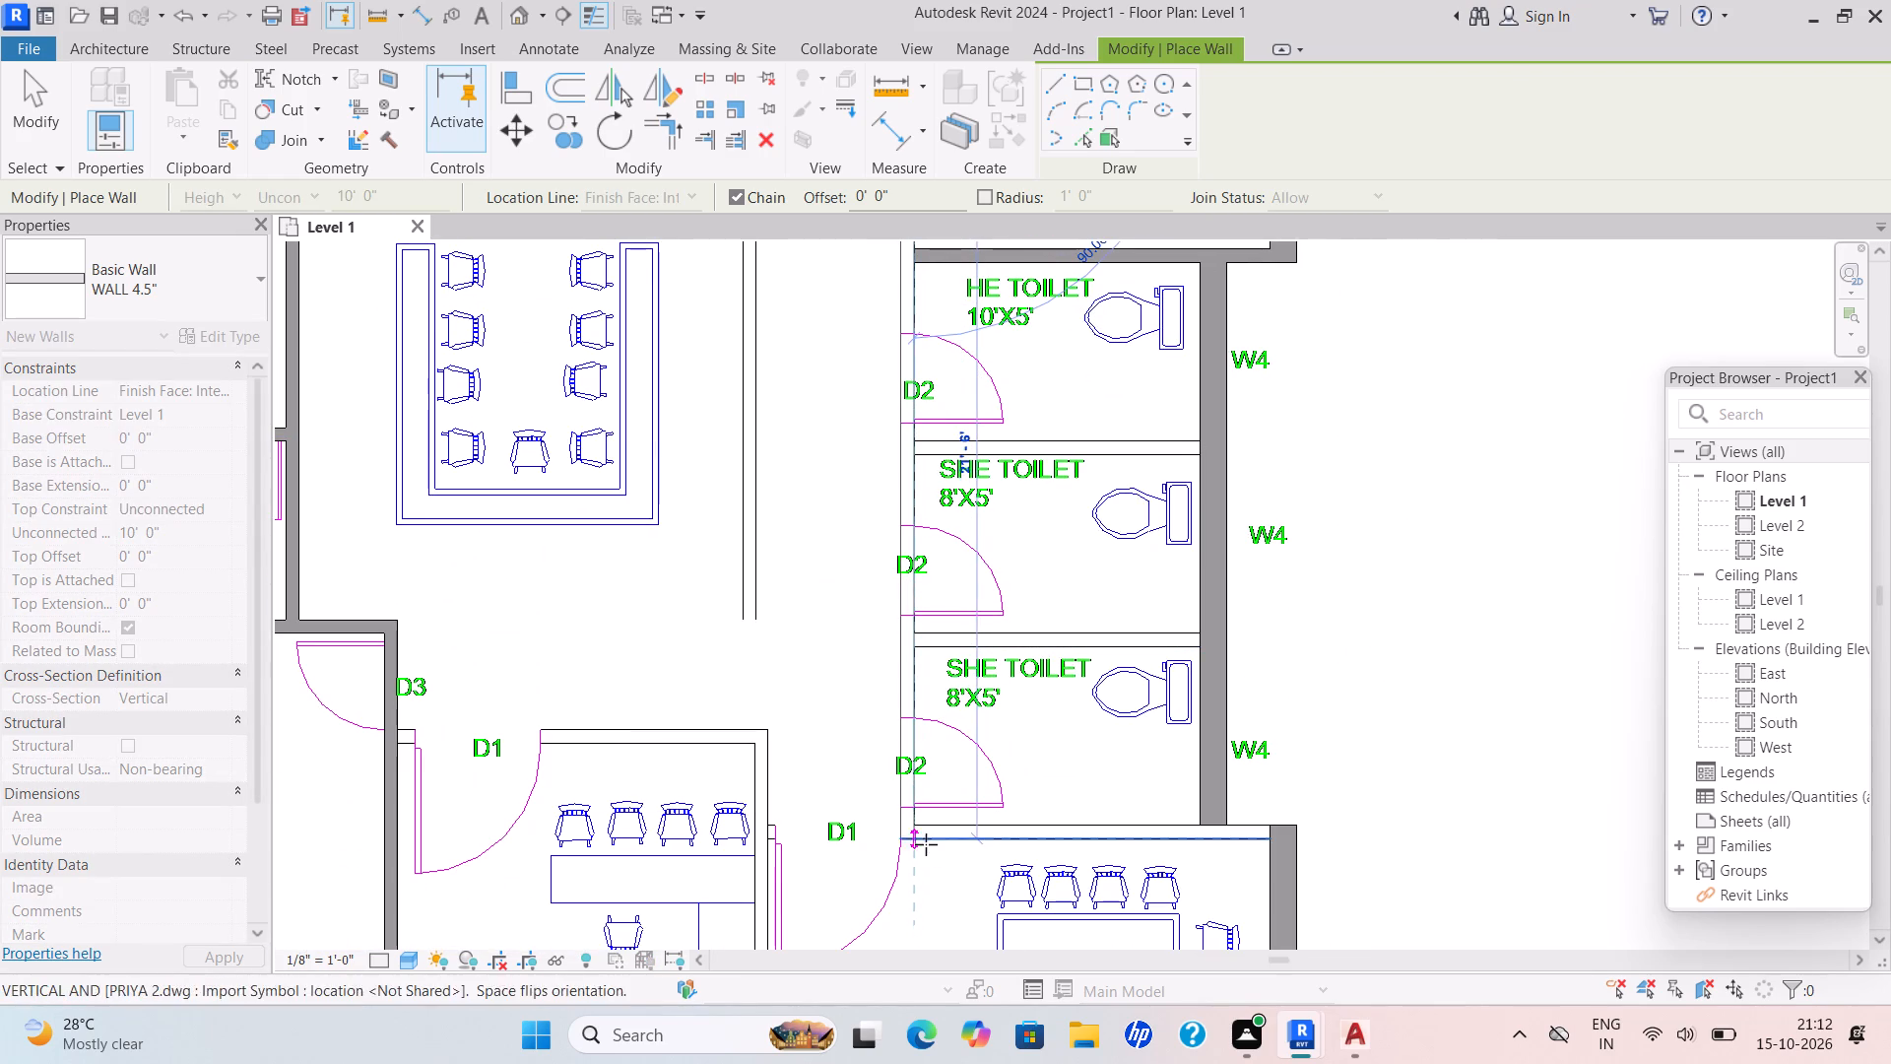
scroll(920, 830, up, 5)
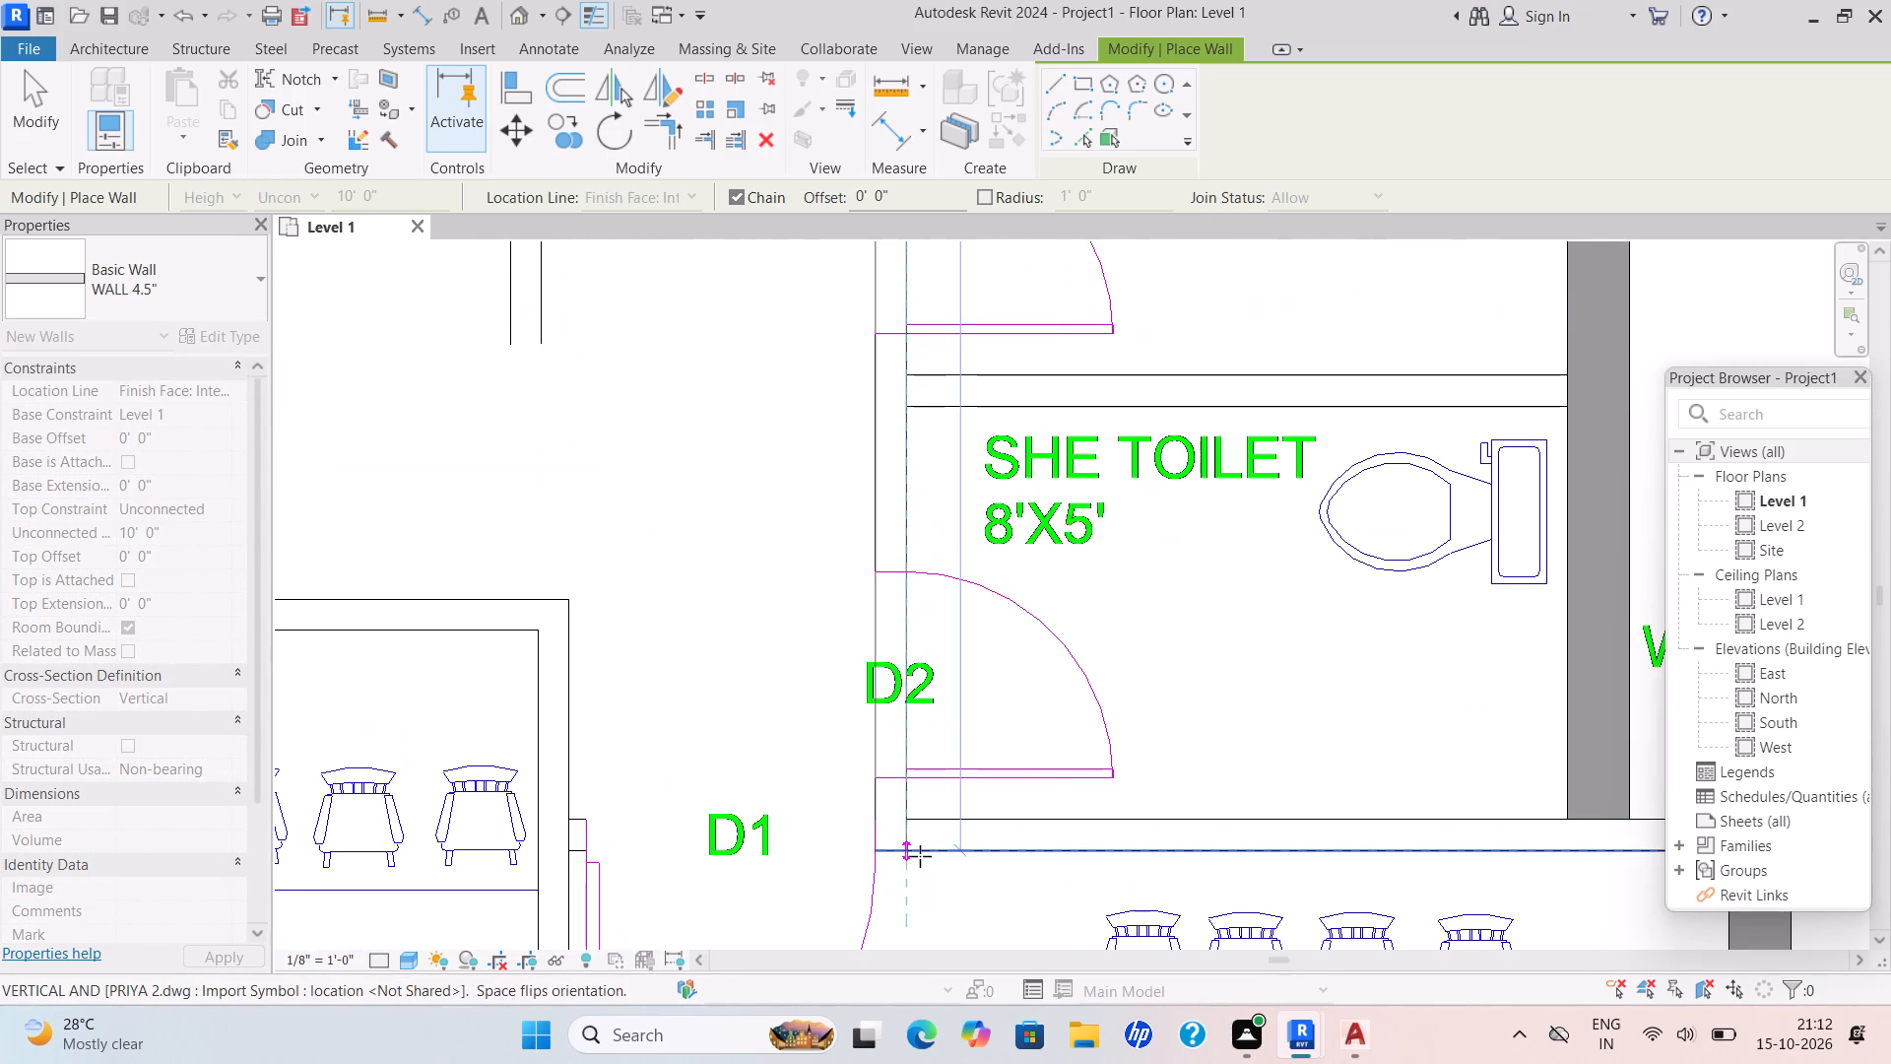
click(920, 856)
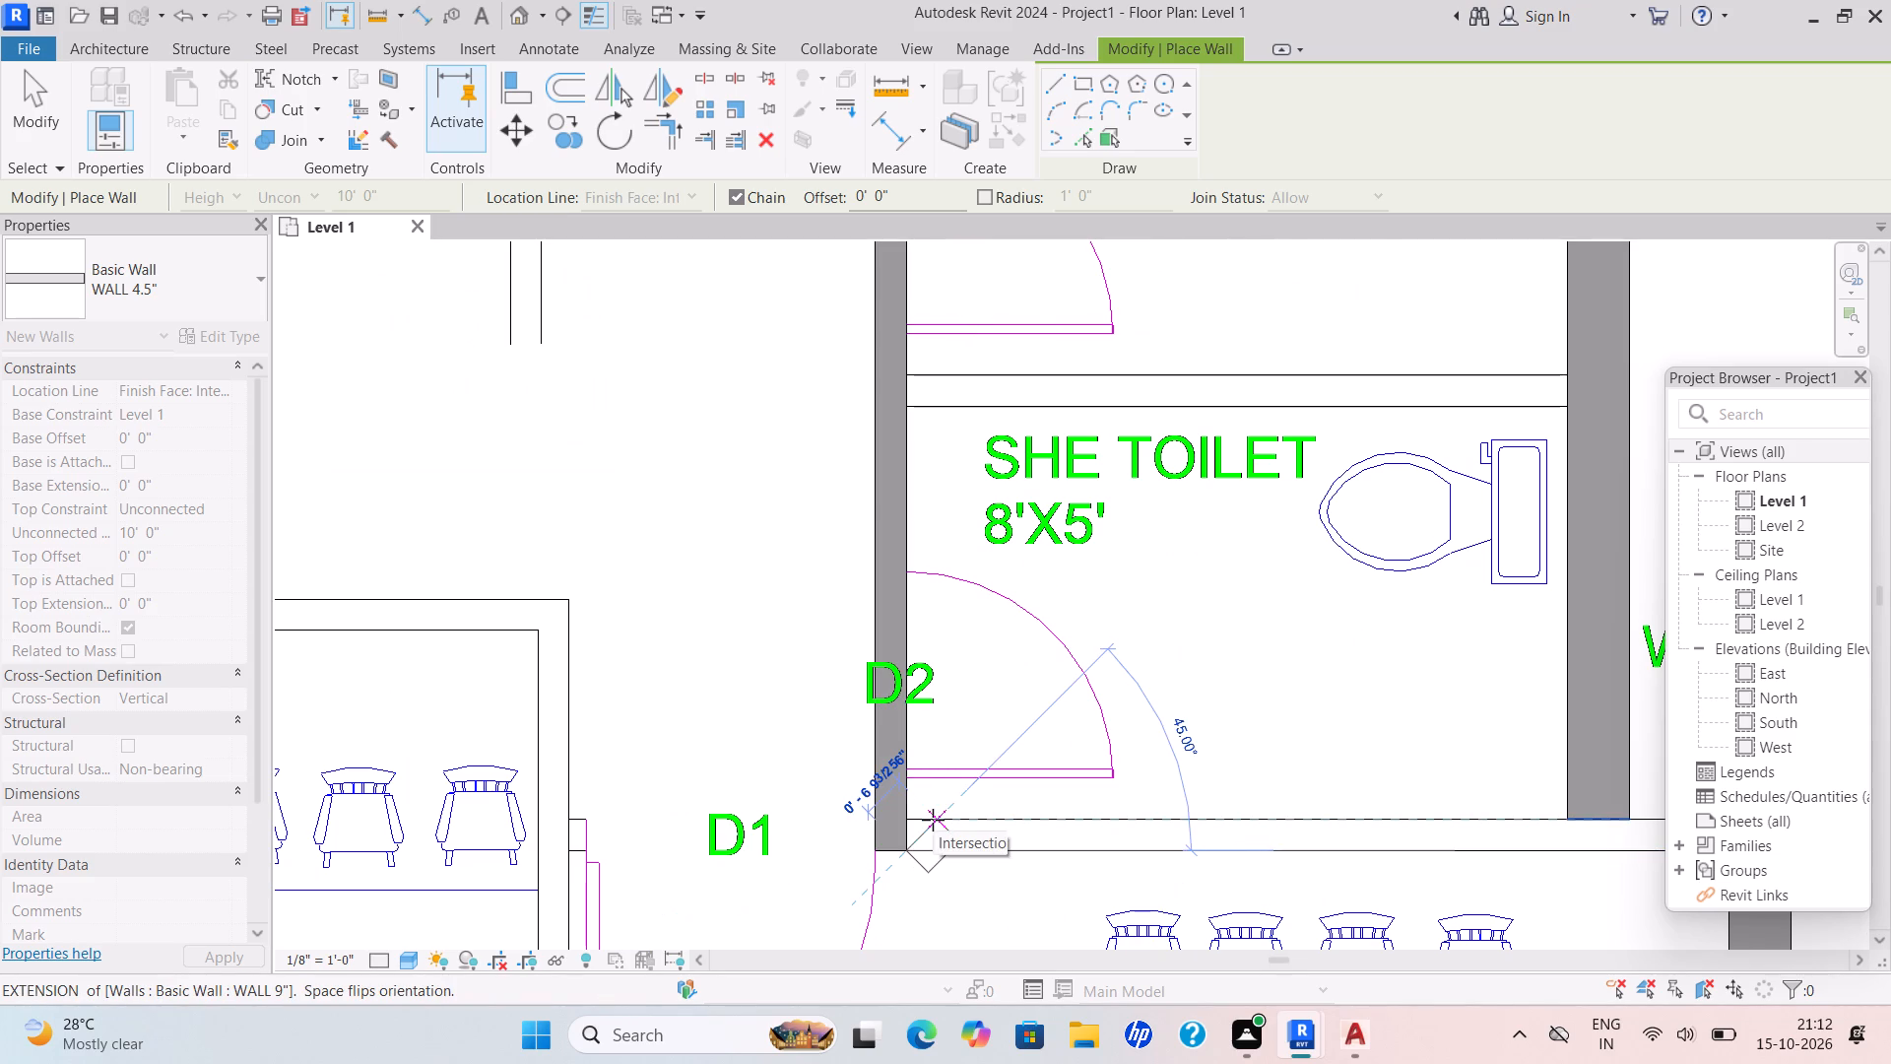
Continue the 4.5" partition about 9'-11 1/2" east along the Conference room's north side to the east outer wall, flipped to match the plan lines.
key(space)
scroll(1474, 853, down, 2)
middle_drag(1461, 848, 1358, 848)
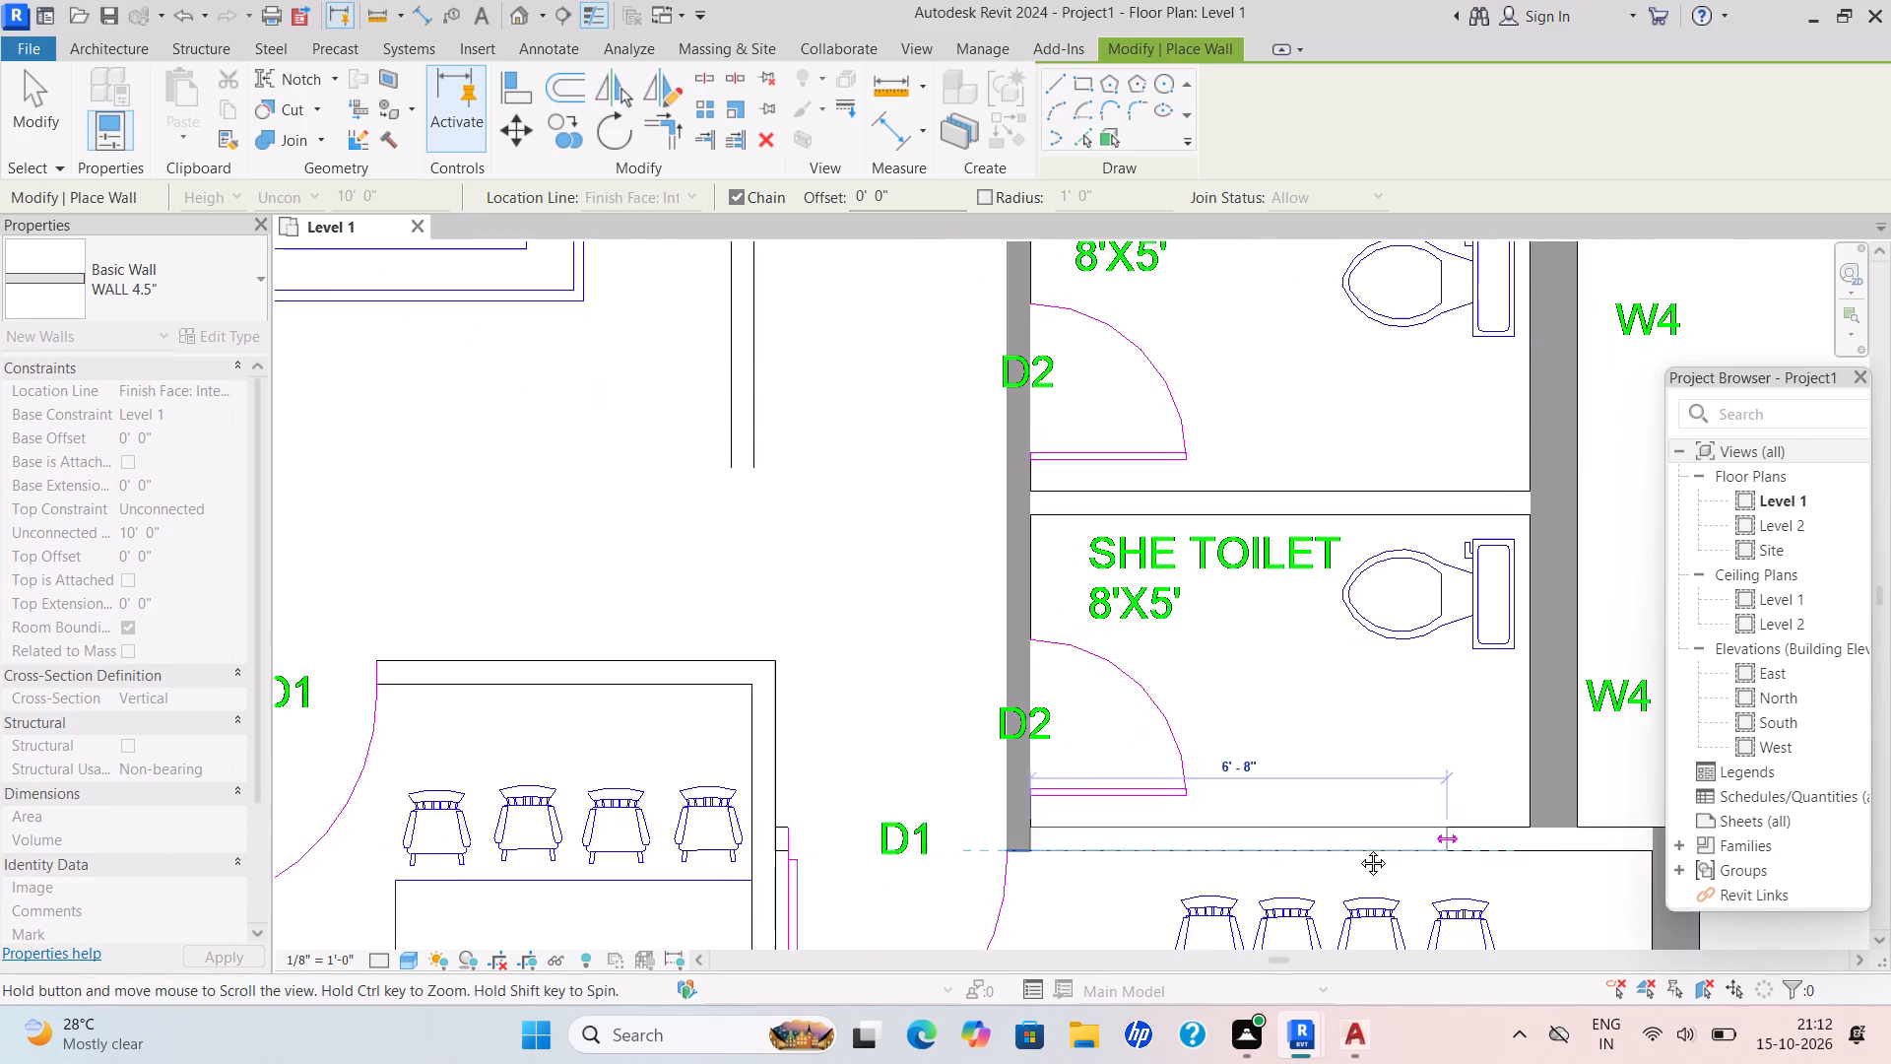
middle_drag(1358, 848, 1055, 854)
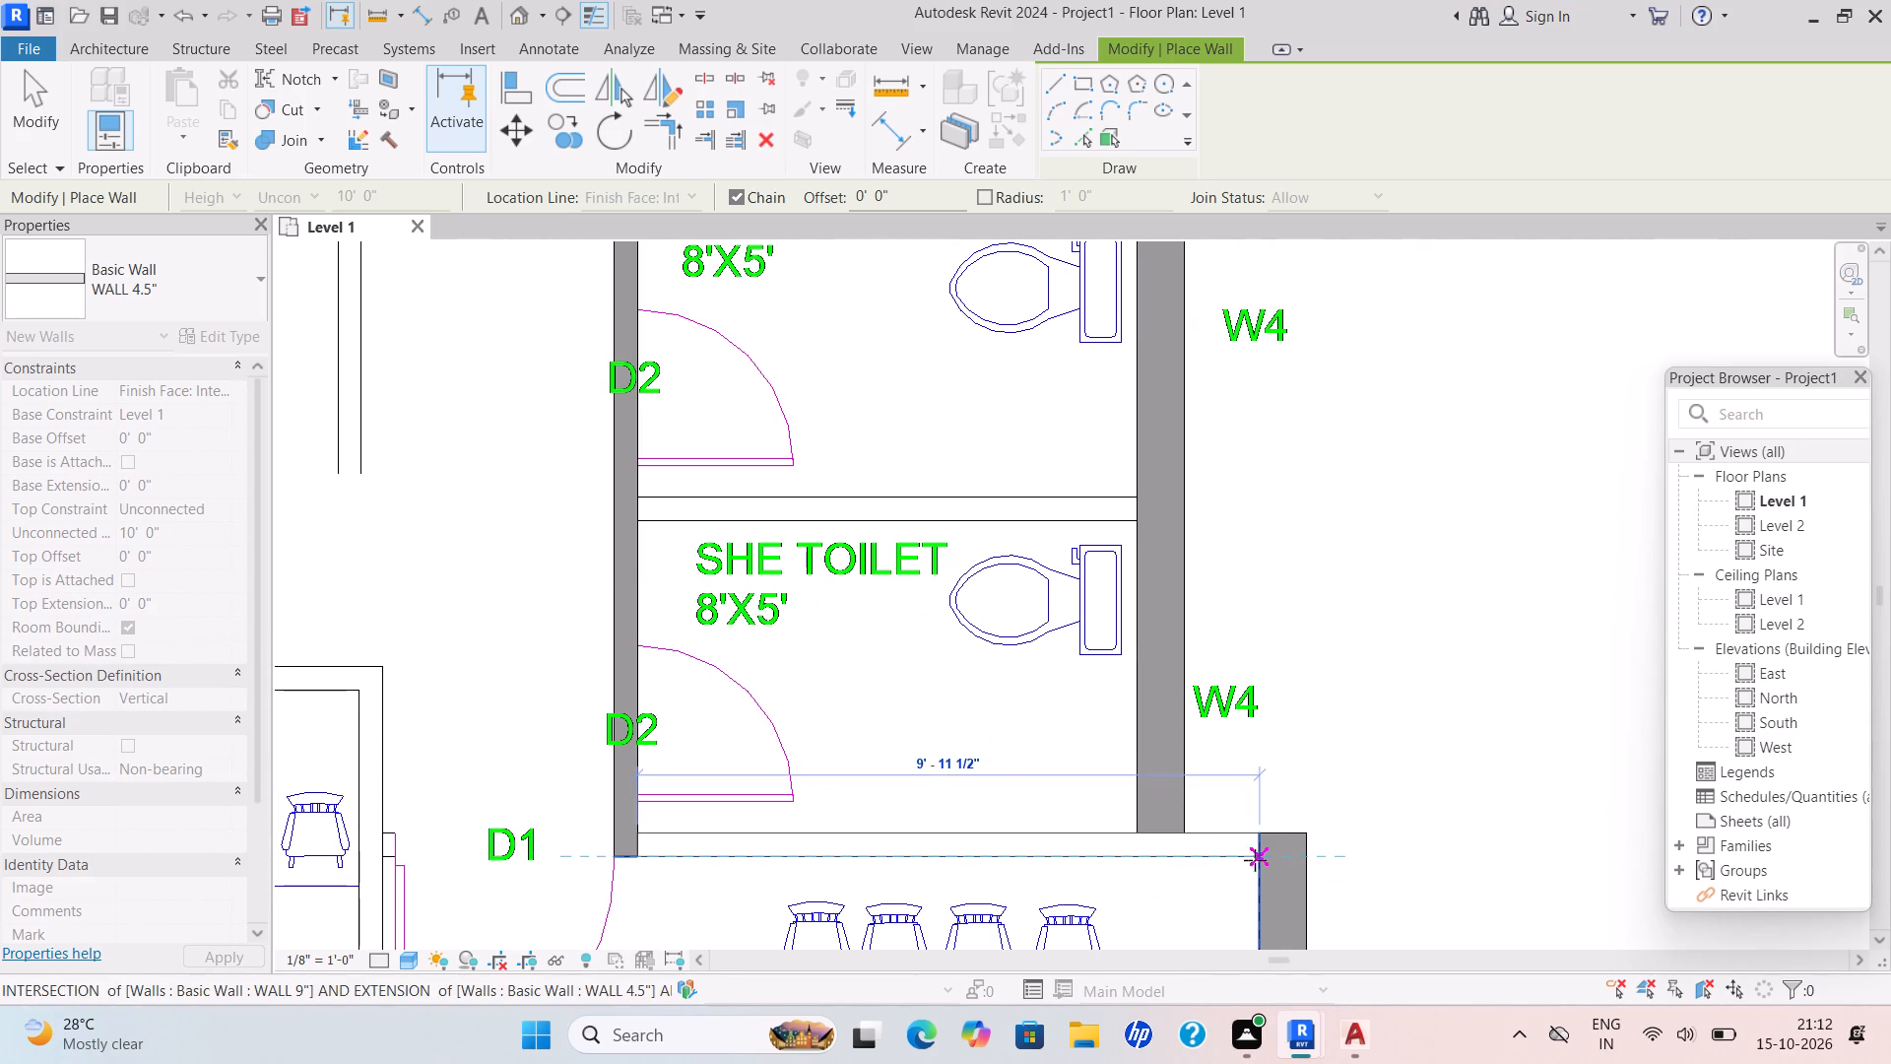
click(1250, 860)
key(Escape)
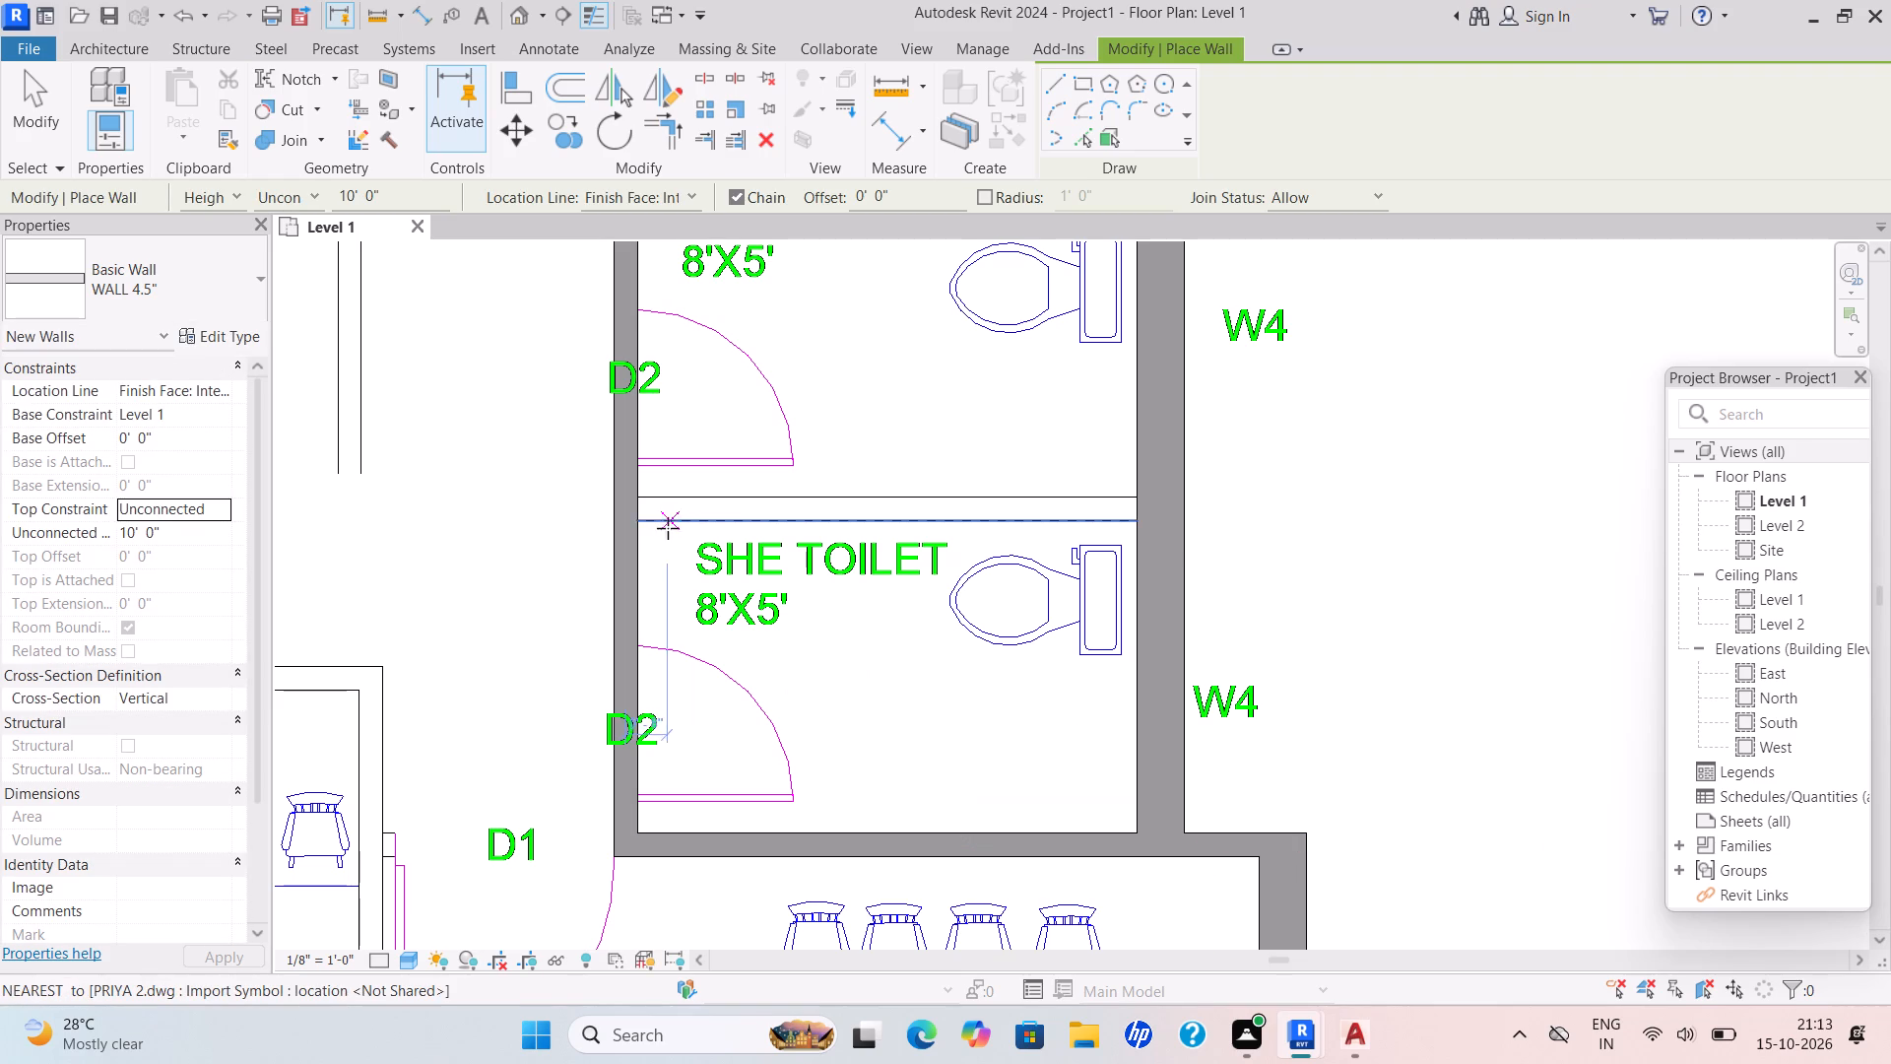
Draw an 8'-0" long 4.5" partition between the two SHE Toilets, from their west partition to the east outer wall.
click(643, 518)
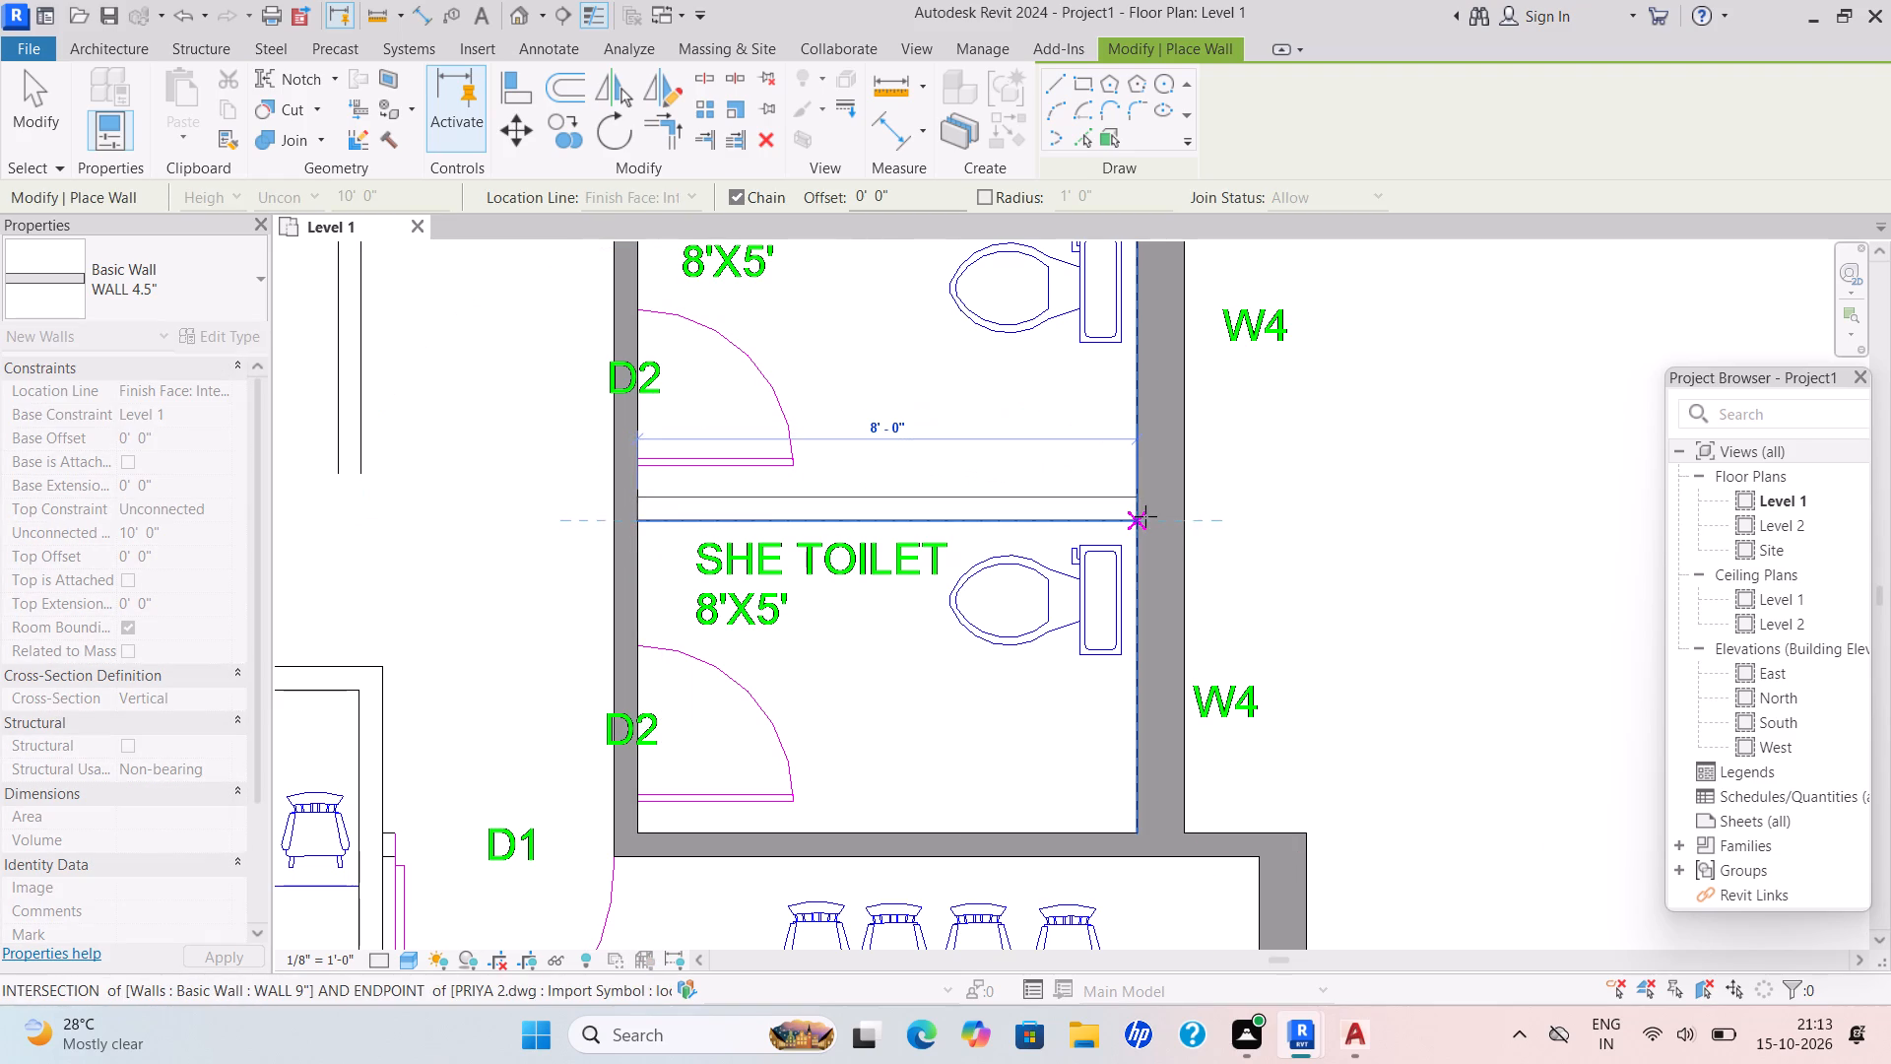
click(1145, 516)
key(Escape)
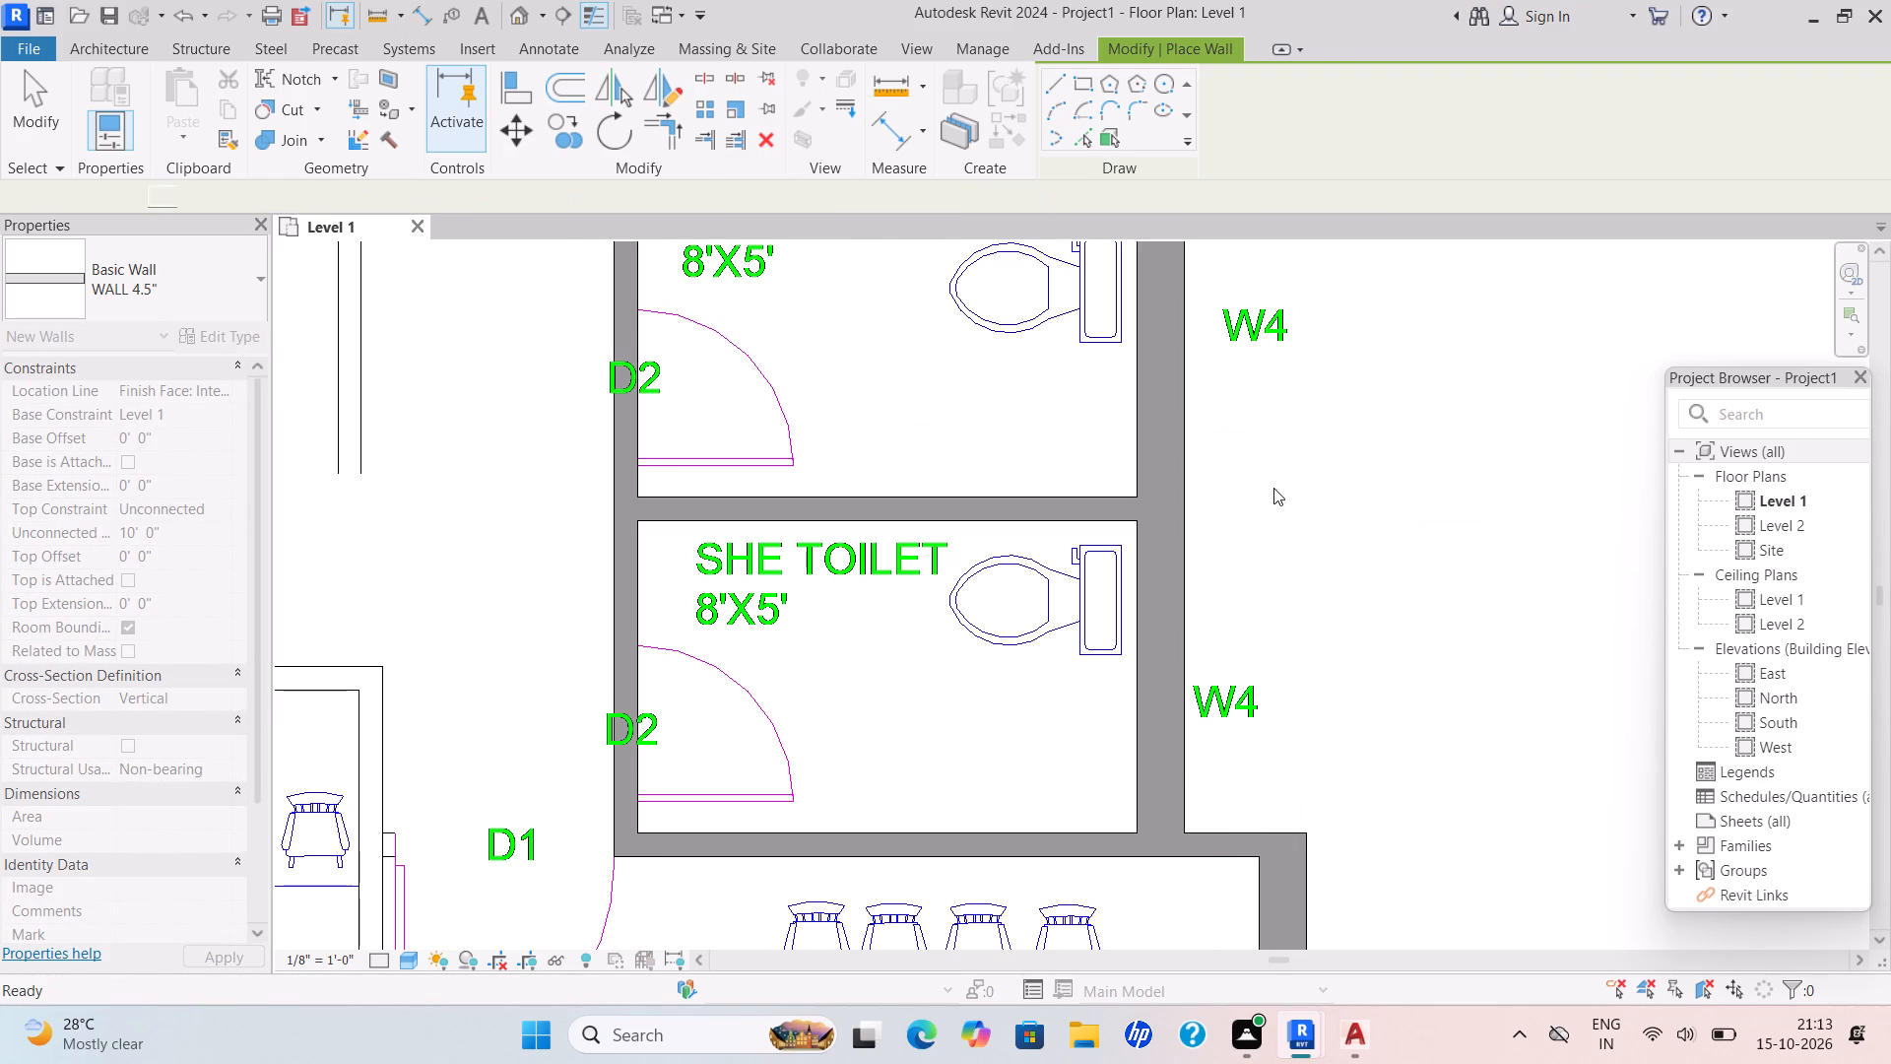
Draw the 4.5" partition between the lower HE Toilet and the upper SHE Toilet, from their west partition to the east outer wall.
scroll(865, 310, down, 2)
middle_drag(866, 343, 861, 491)
scroll(866, 343, down, 1)
scroll(710, 383, up, 4)
click(712, 386)
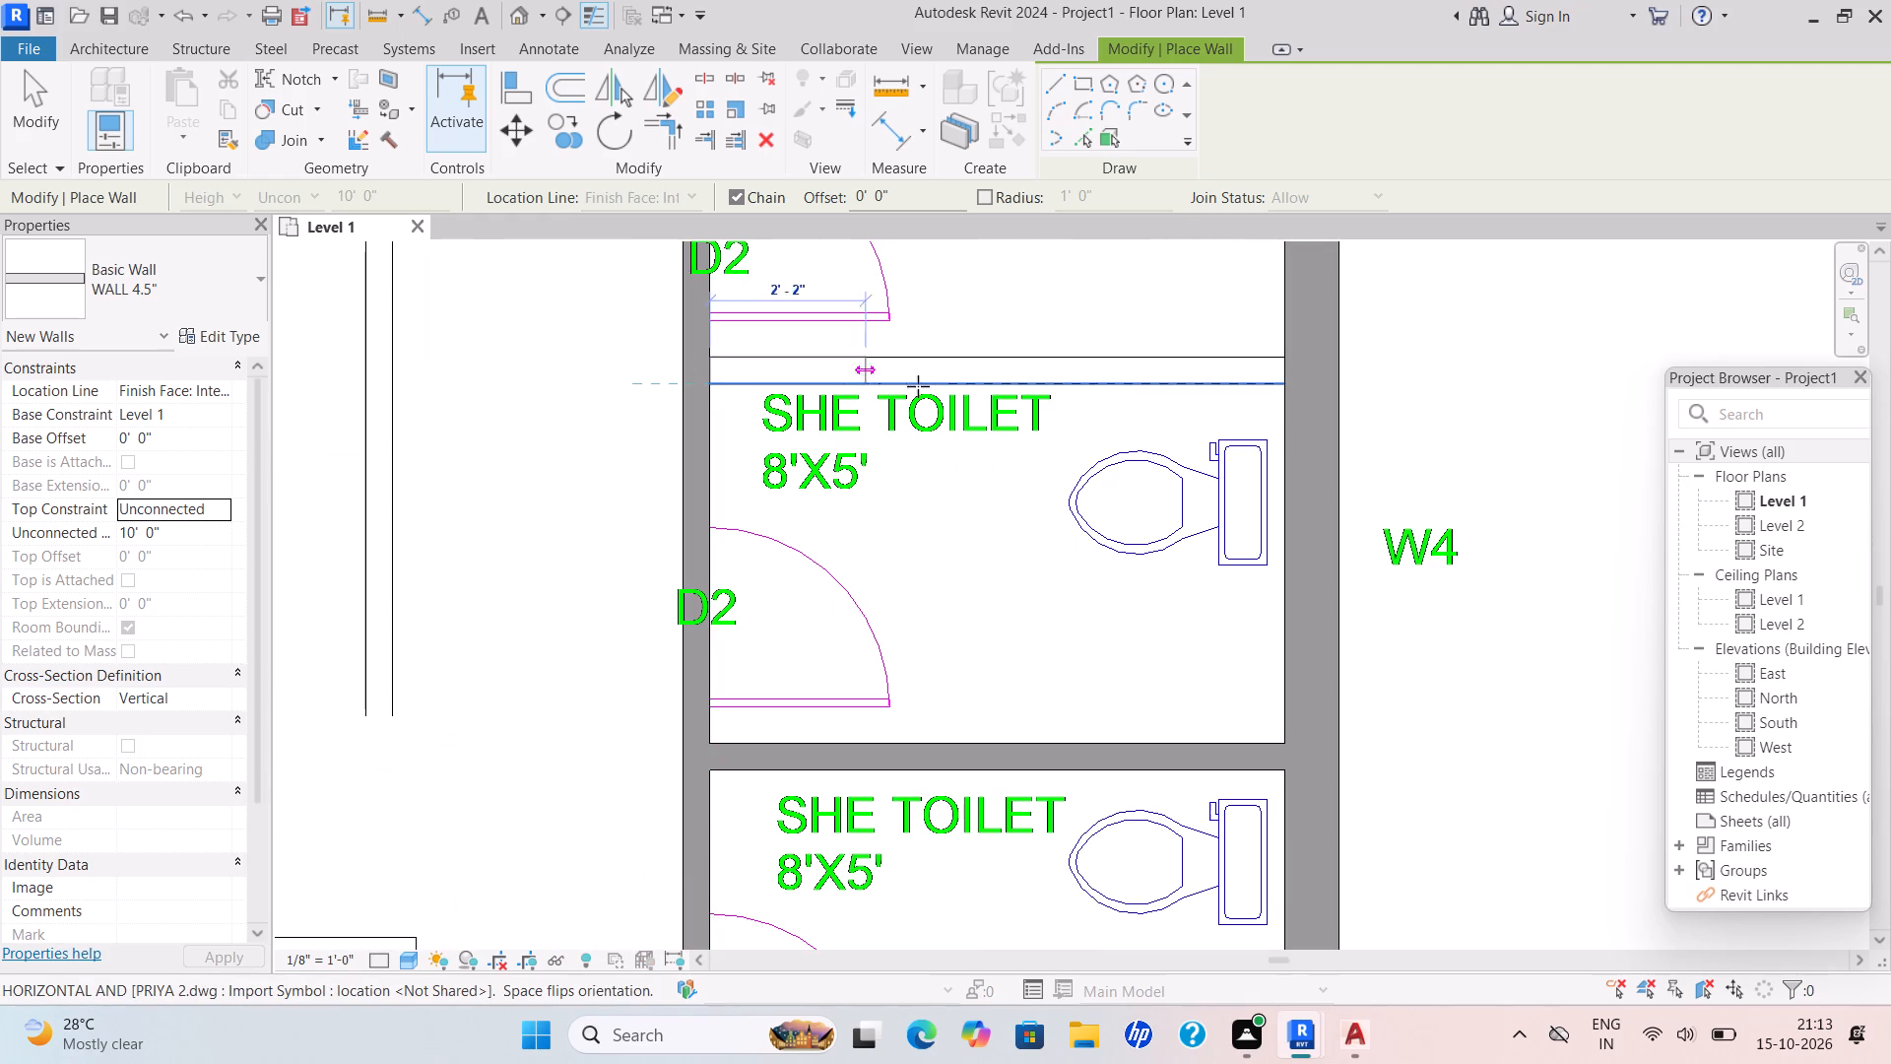
click(1283, 391)
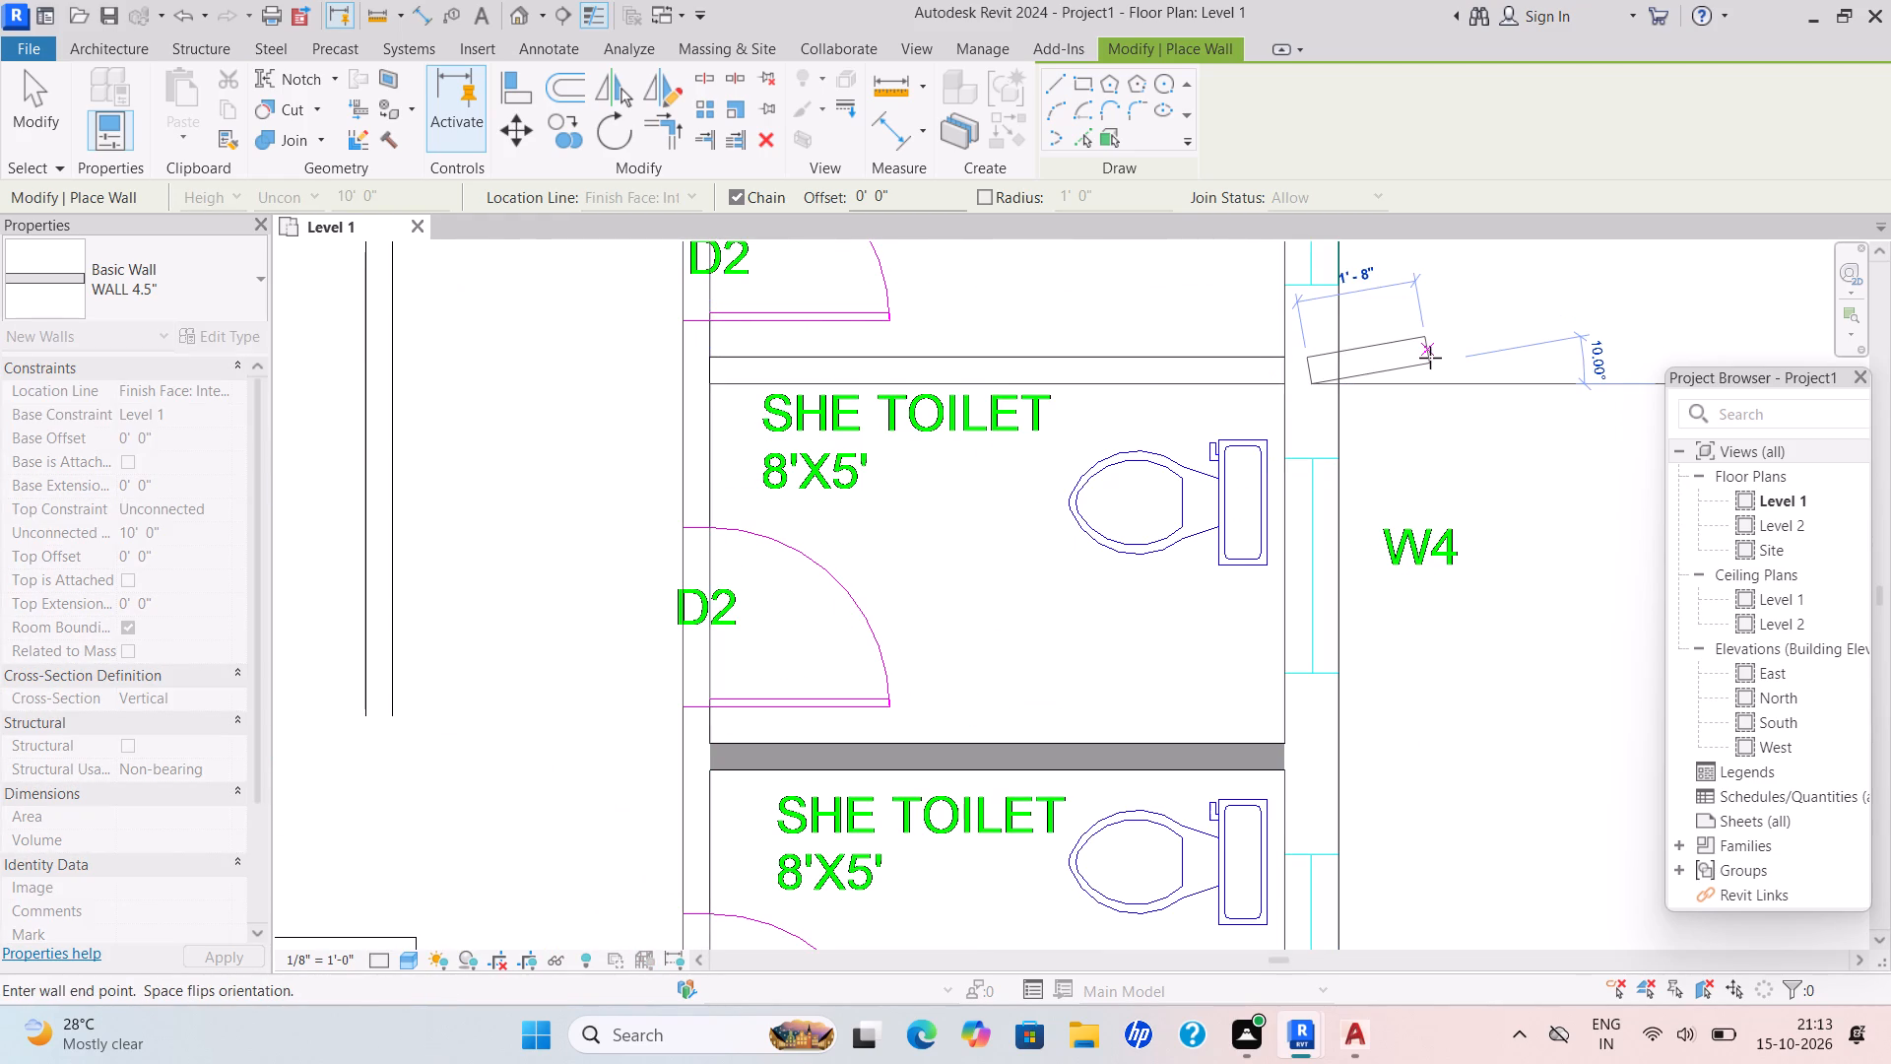
key(Escape)
Draw the H.R Room's L-shaped 4.5" partition from the south outer wall north along its east side, and west to the Dining Room partition.
scroll(1165, 466, down, 10)
middle_drag(986, 613, 958, 673)
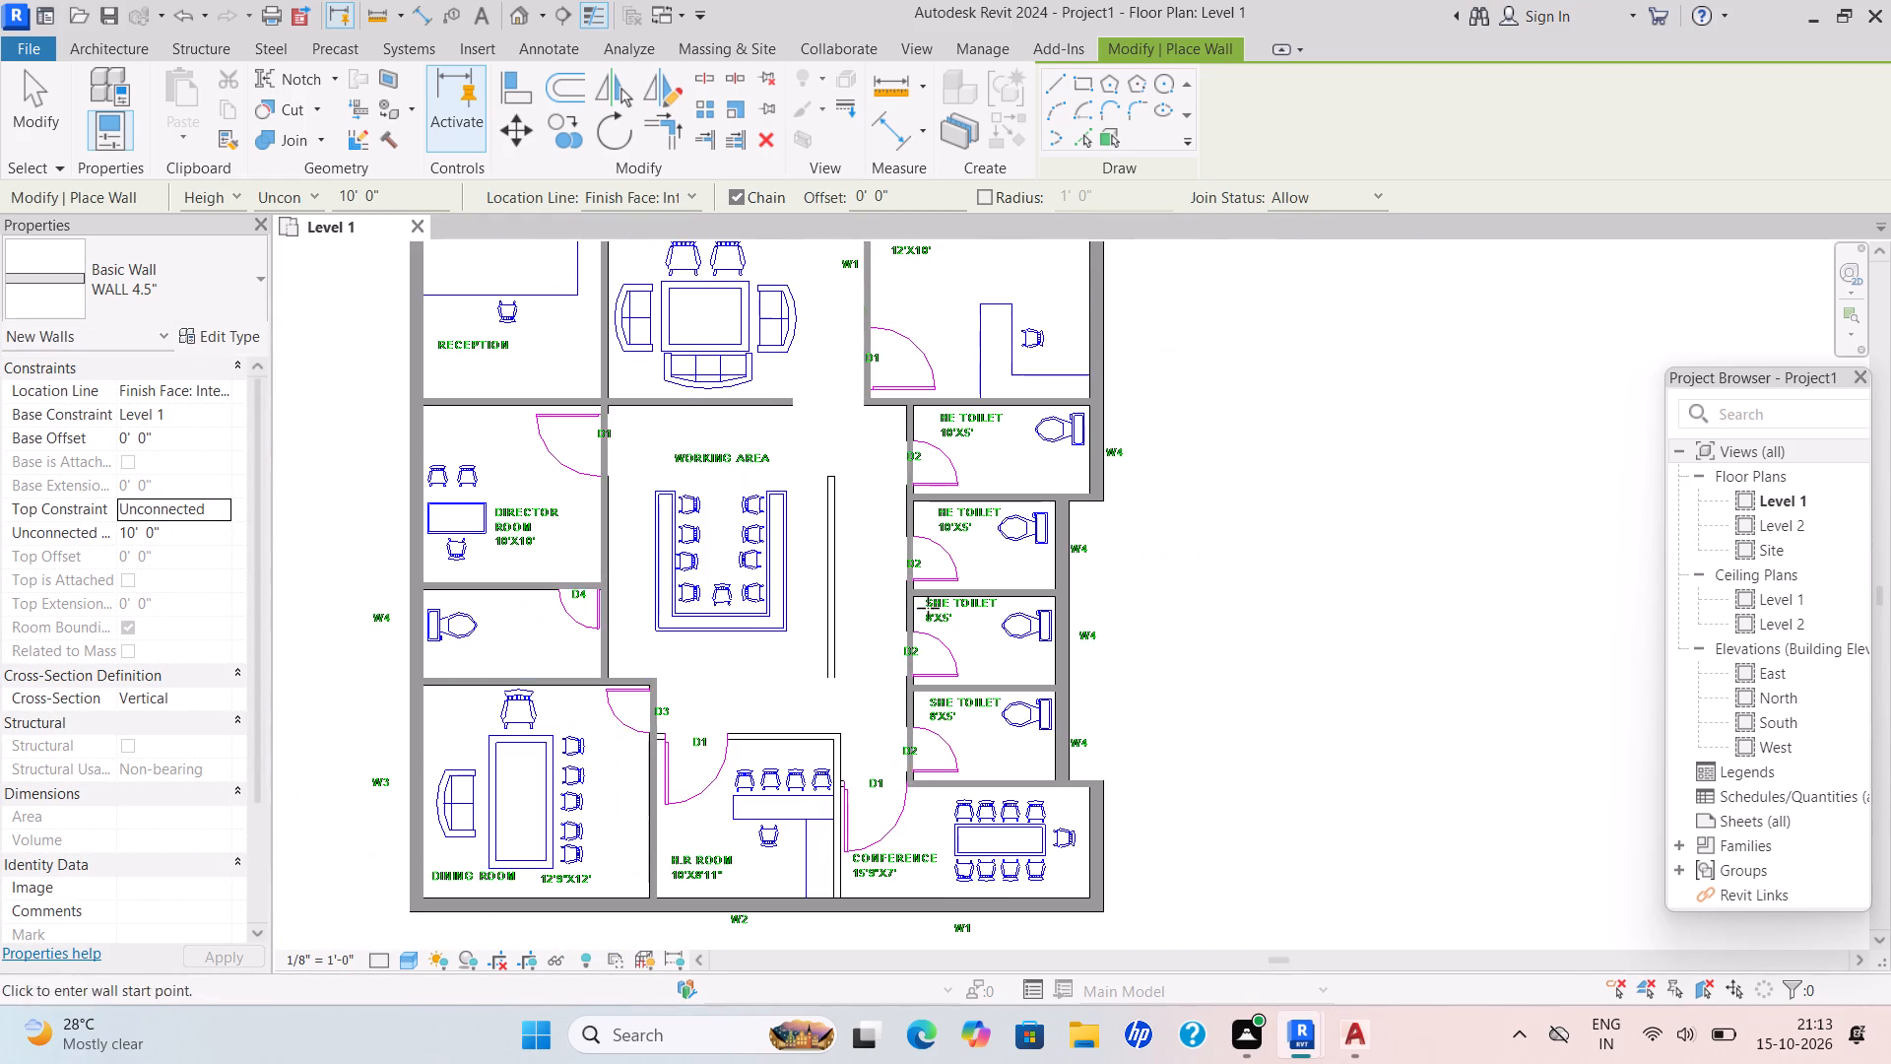
scroll(878, 596, down, 3)
middle_drag(873, 594, 865, 531)
scroll(856, 733, up, 8)
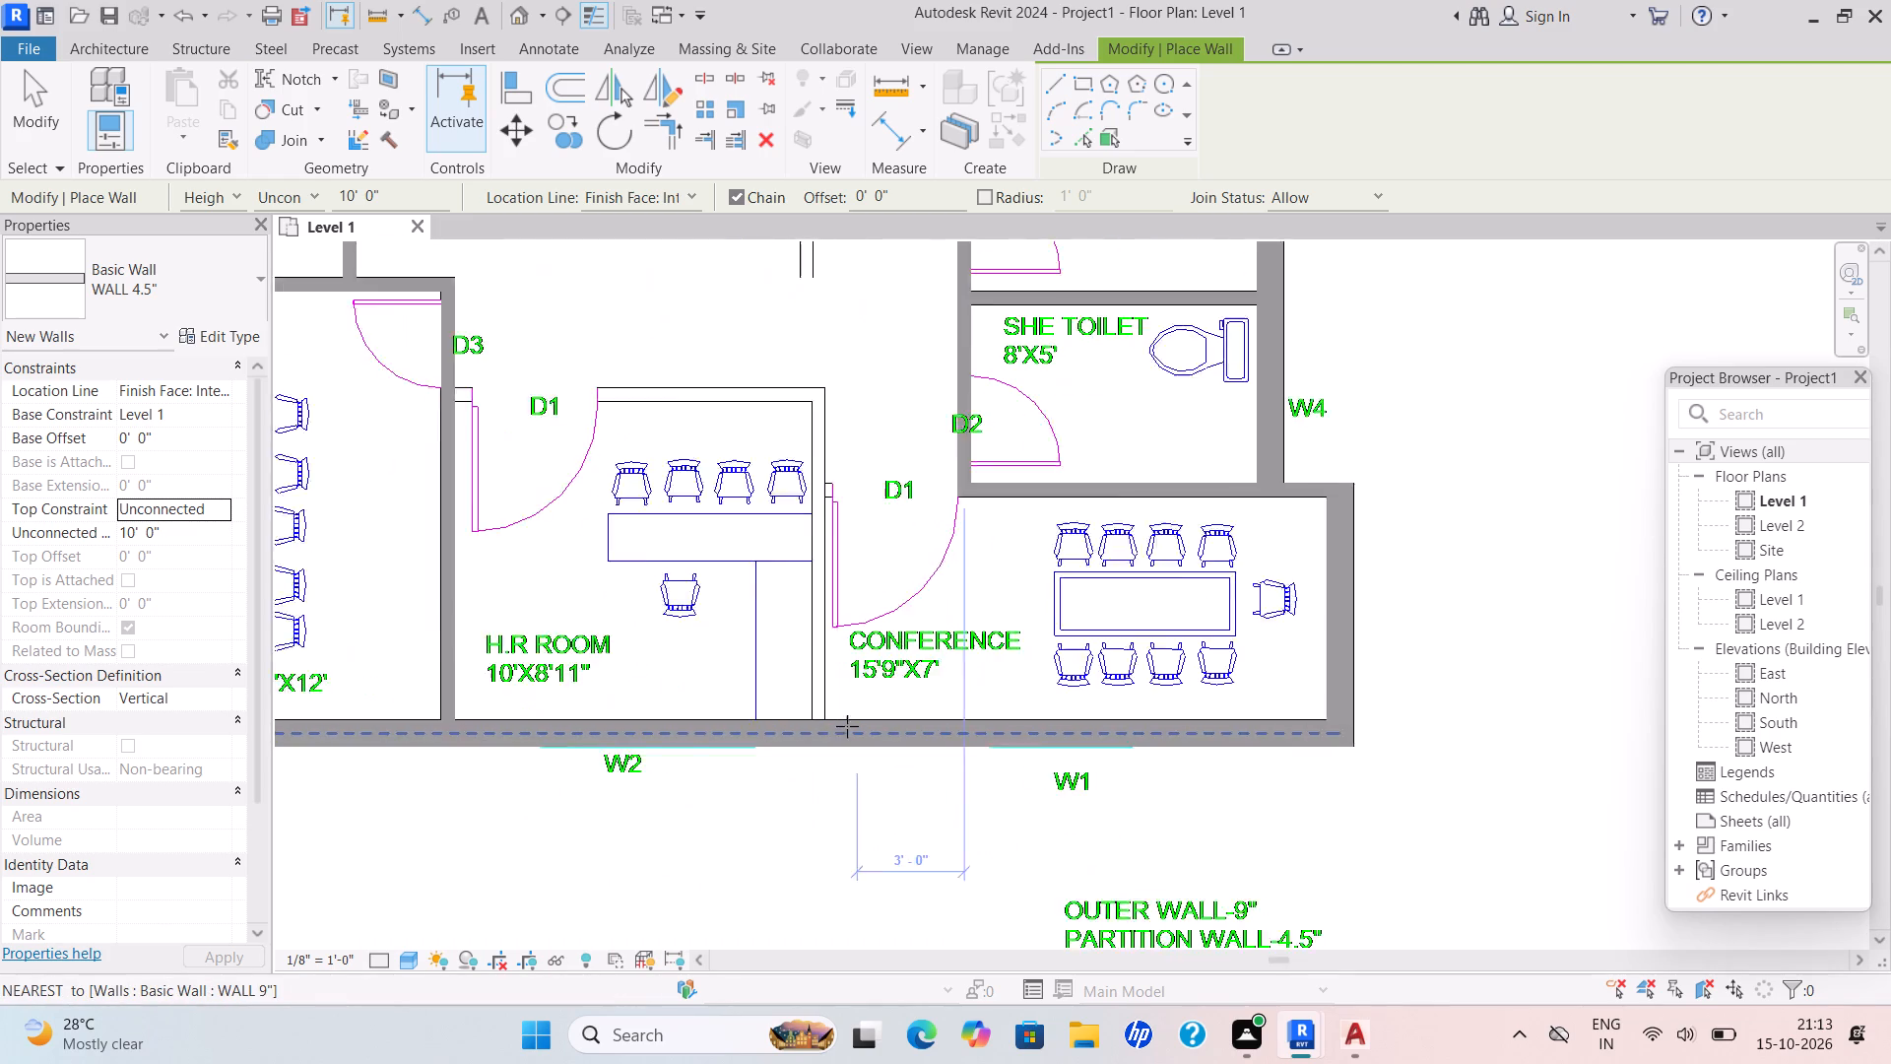
scroll(847, 726, up, 1)
click(824, 713)
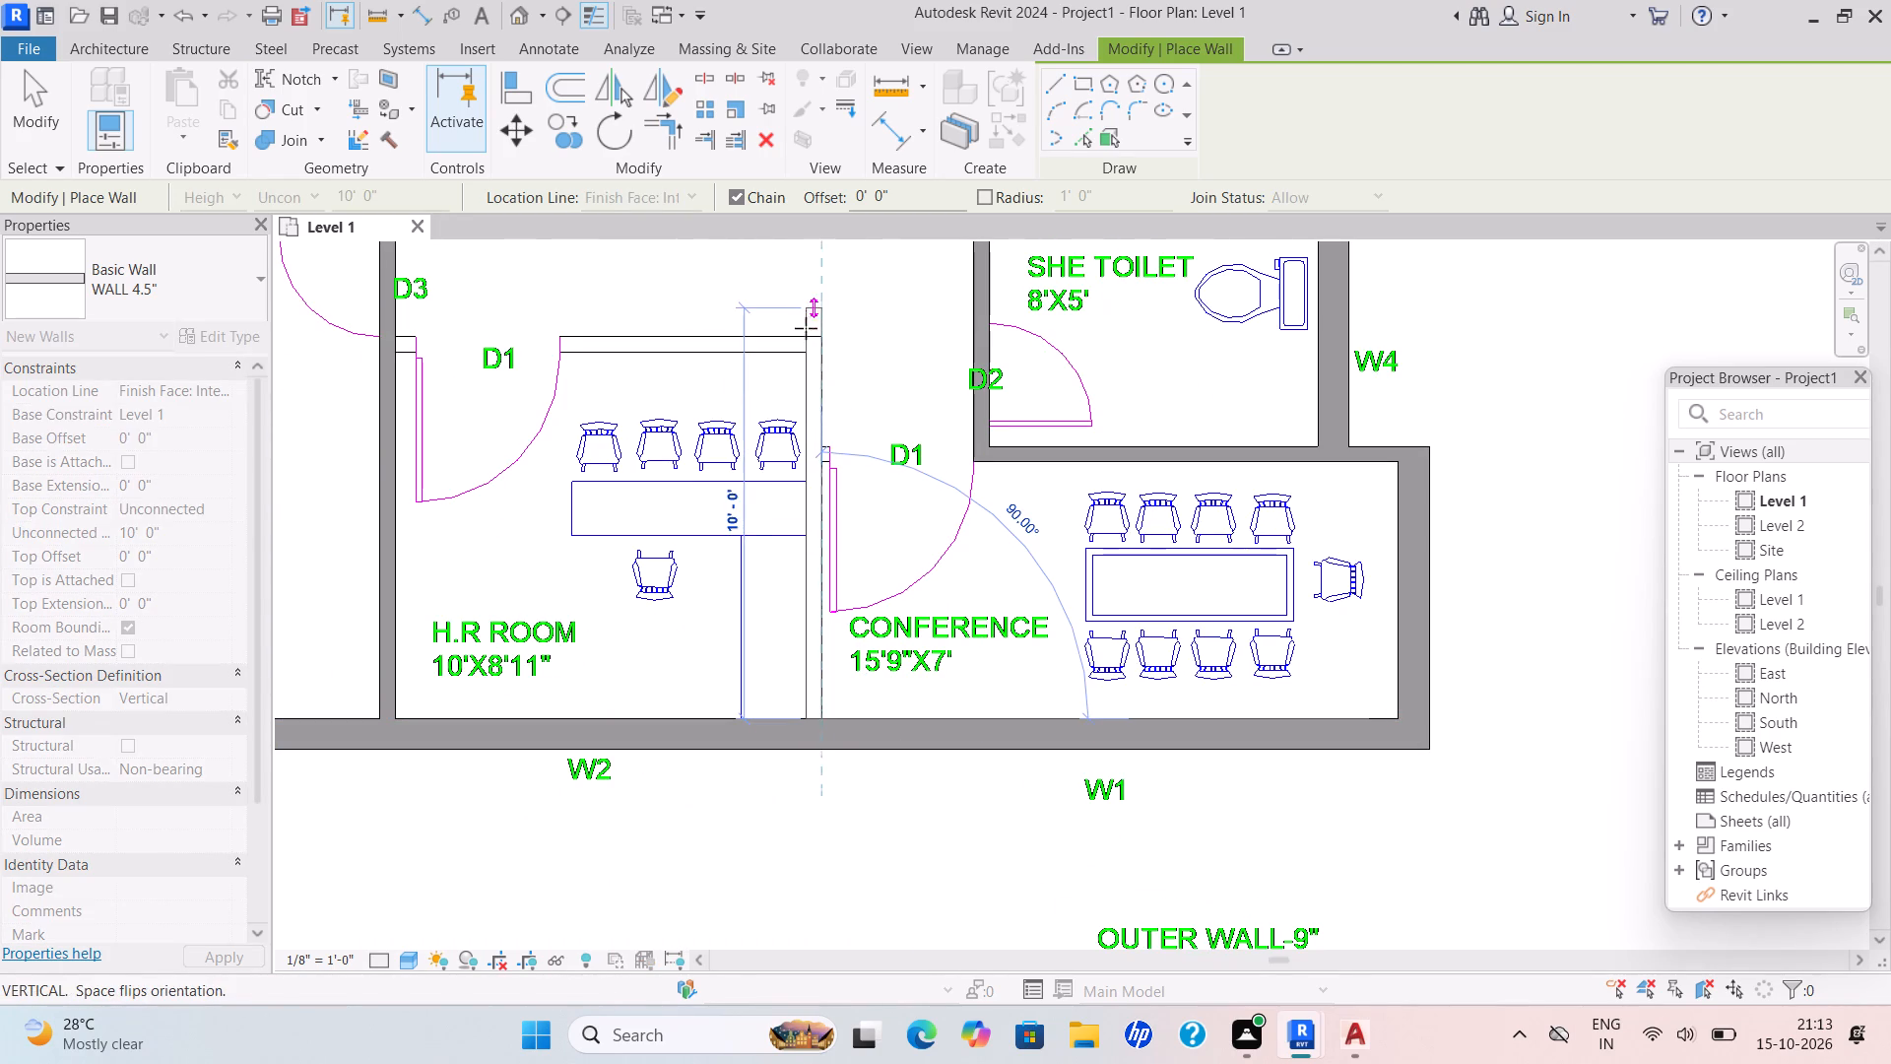
click(817, 332)
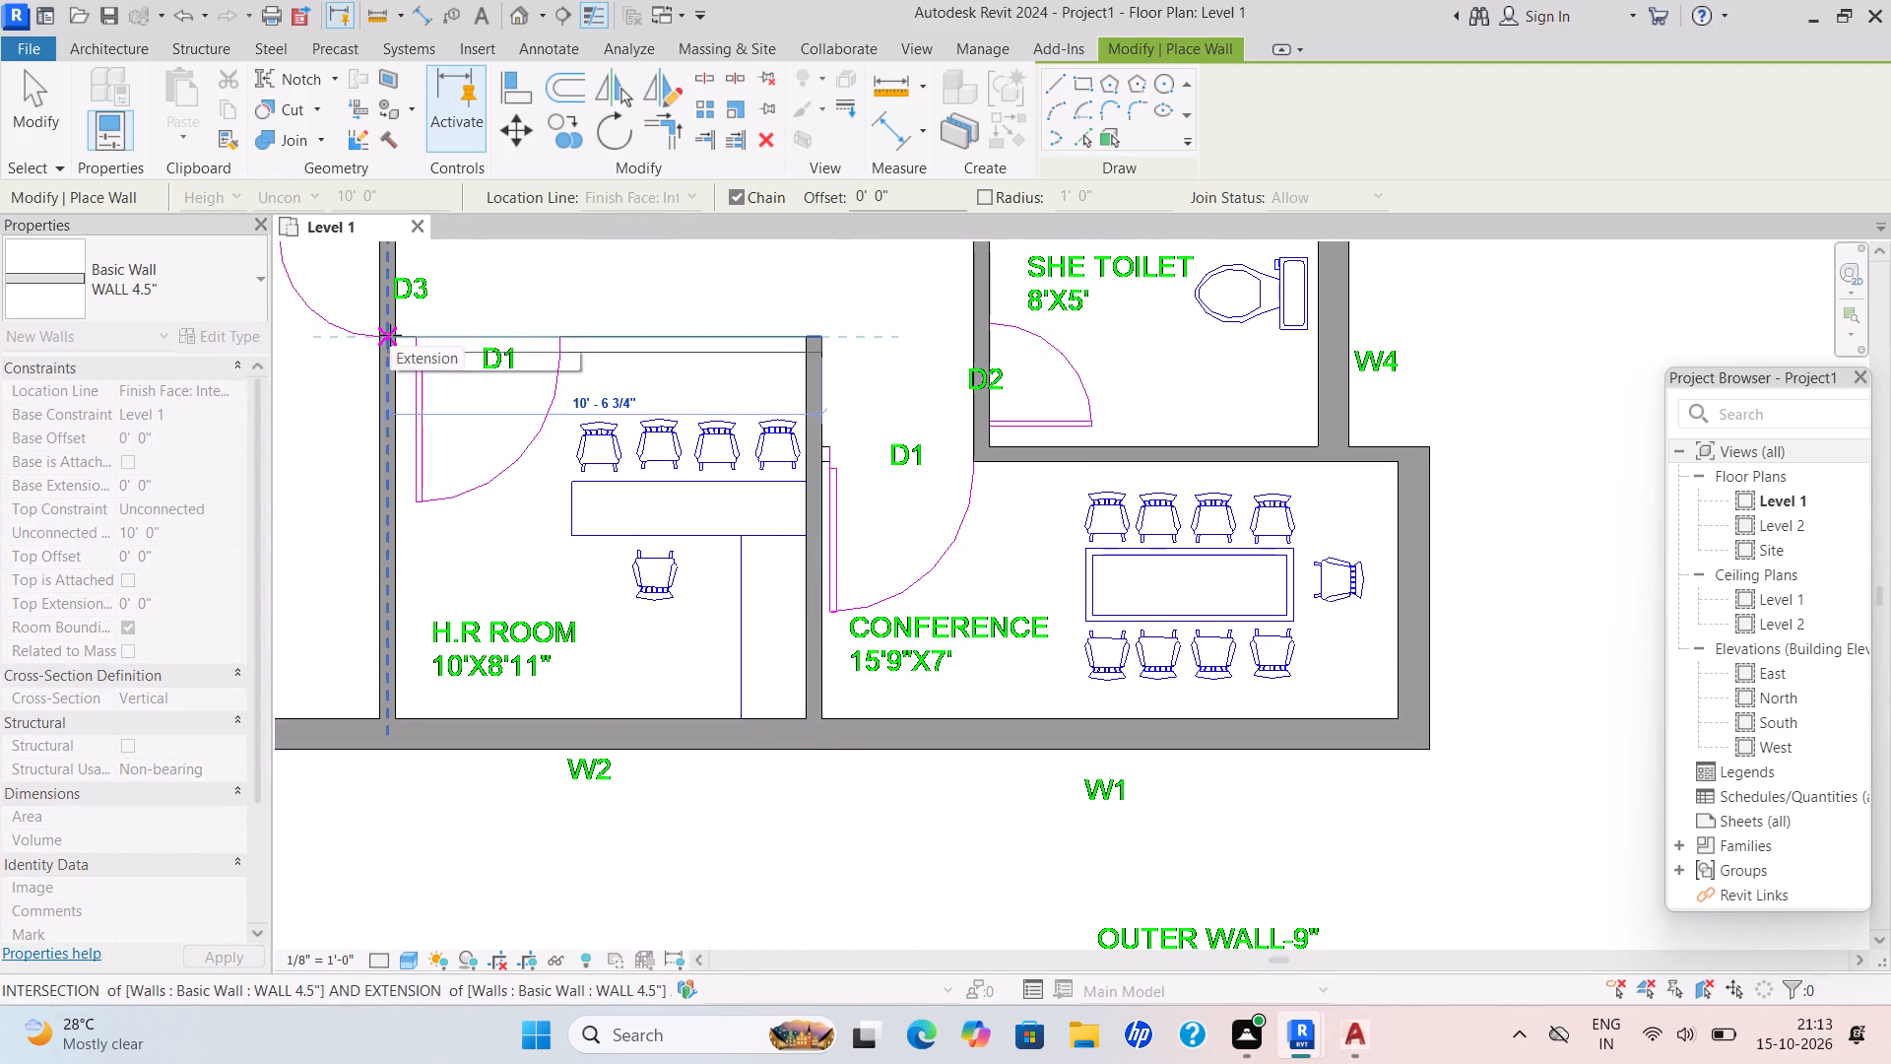
scroll(410, 336, up, 4)
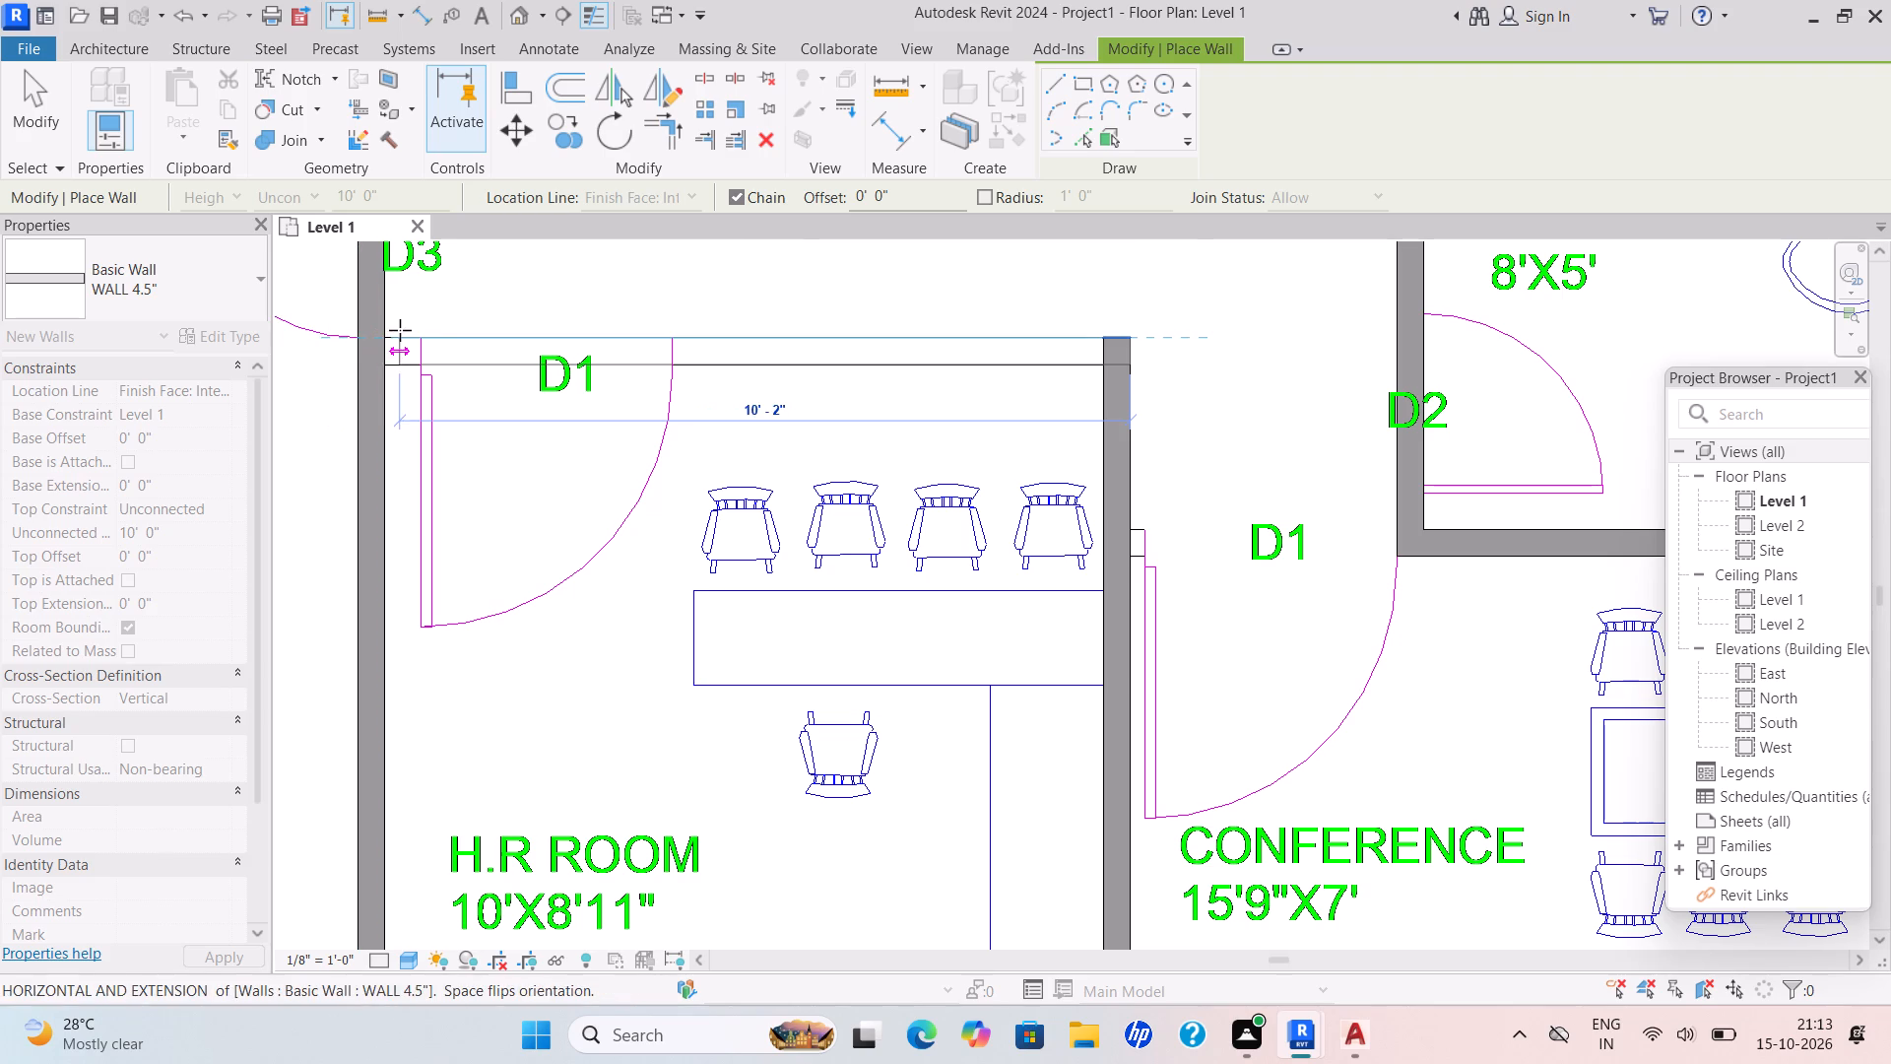
click(389, 336)
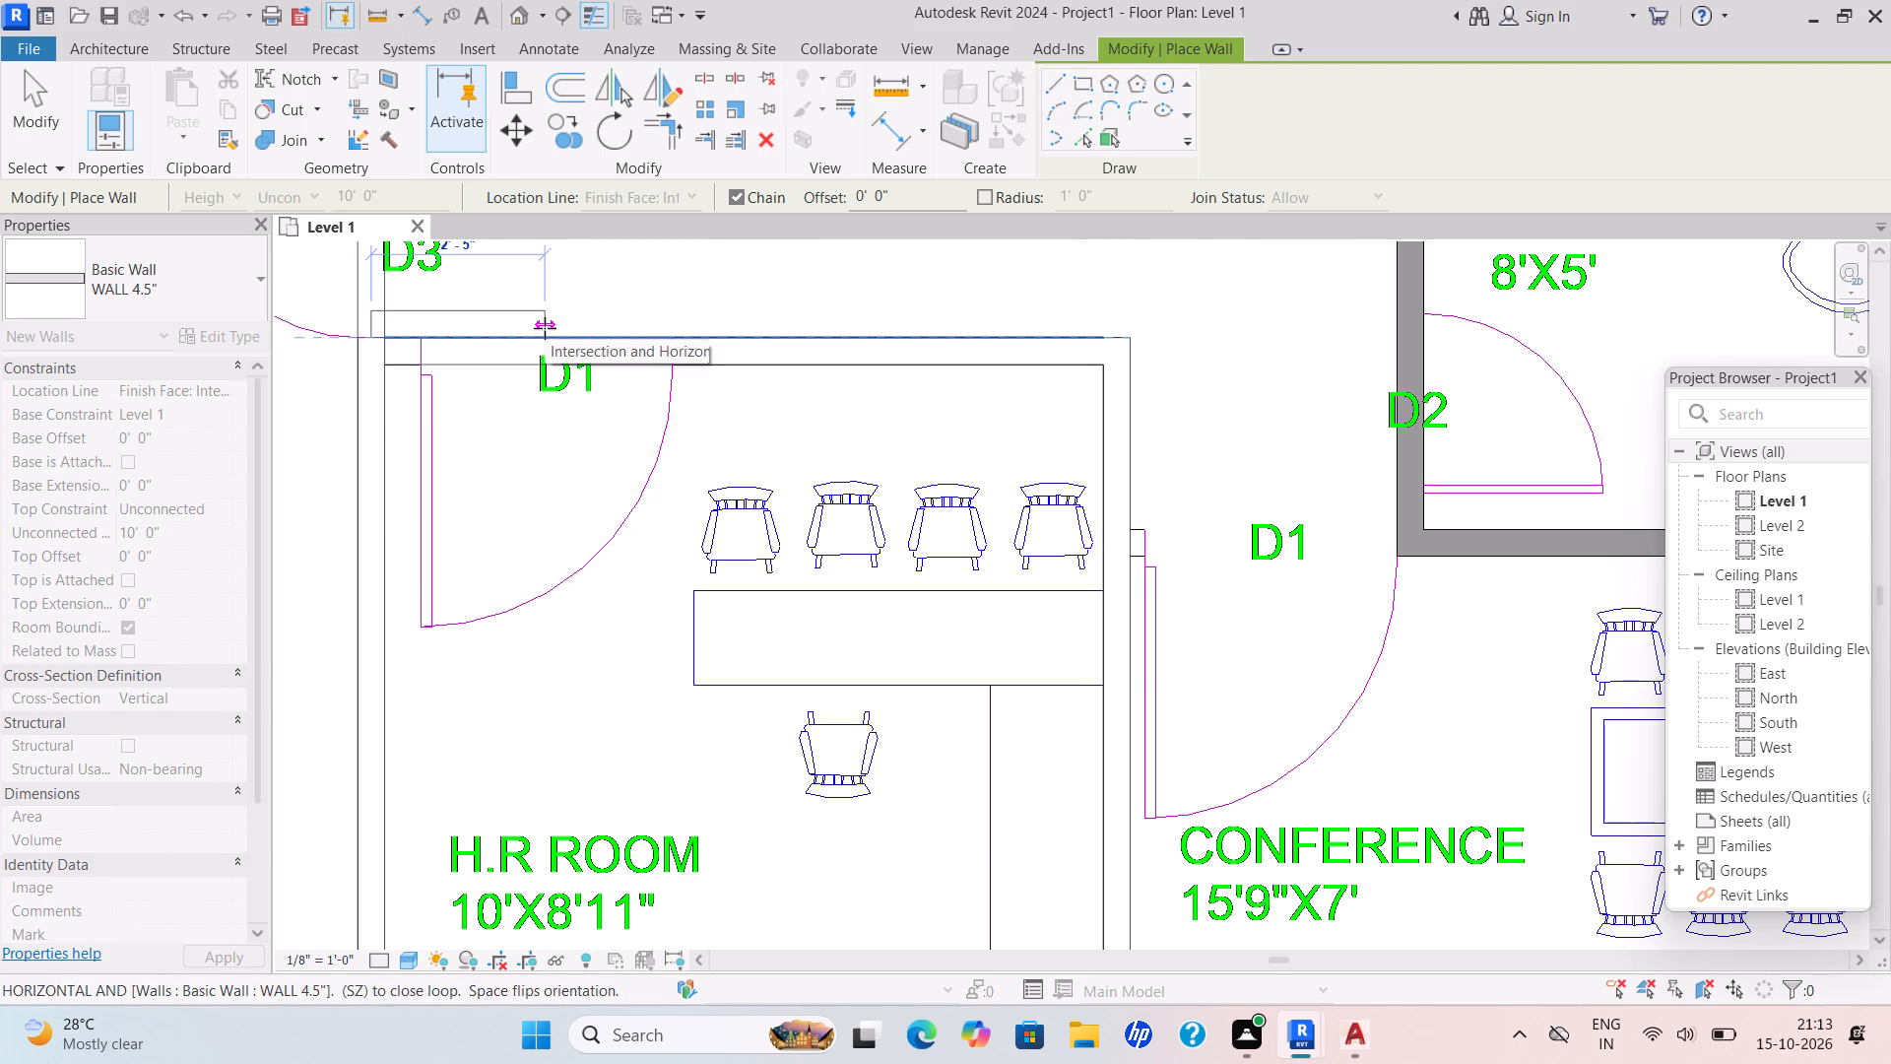
key(Escape)
Check the whole traced plan, including the Working Area, for missing partitions and finish wall placement.
scroll(563, 371, down, 4)
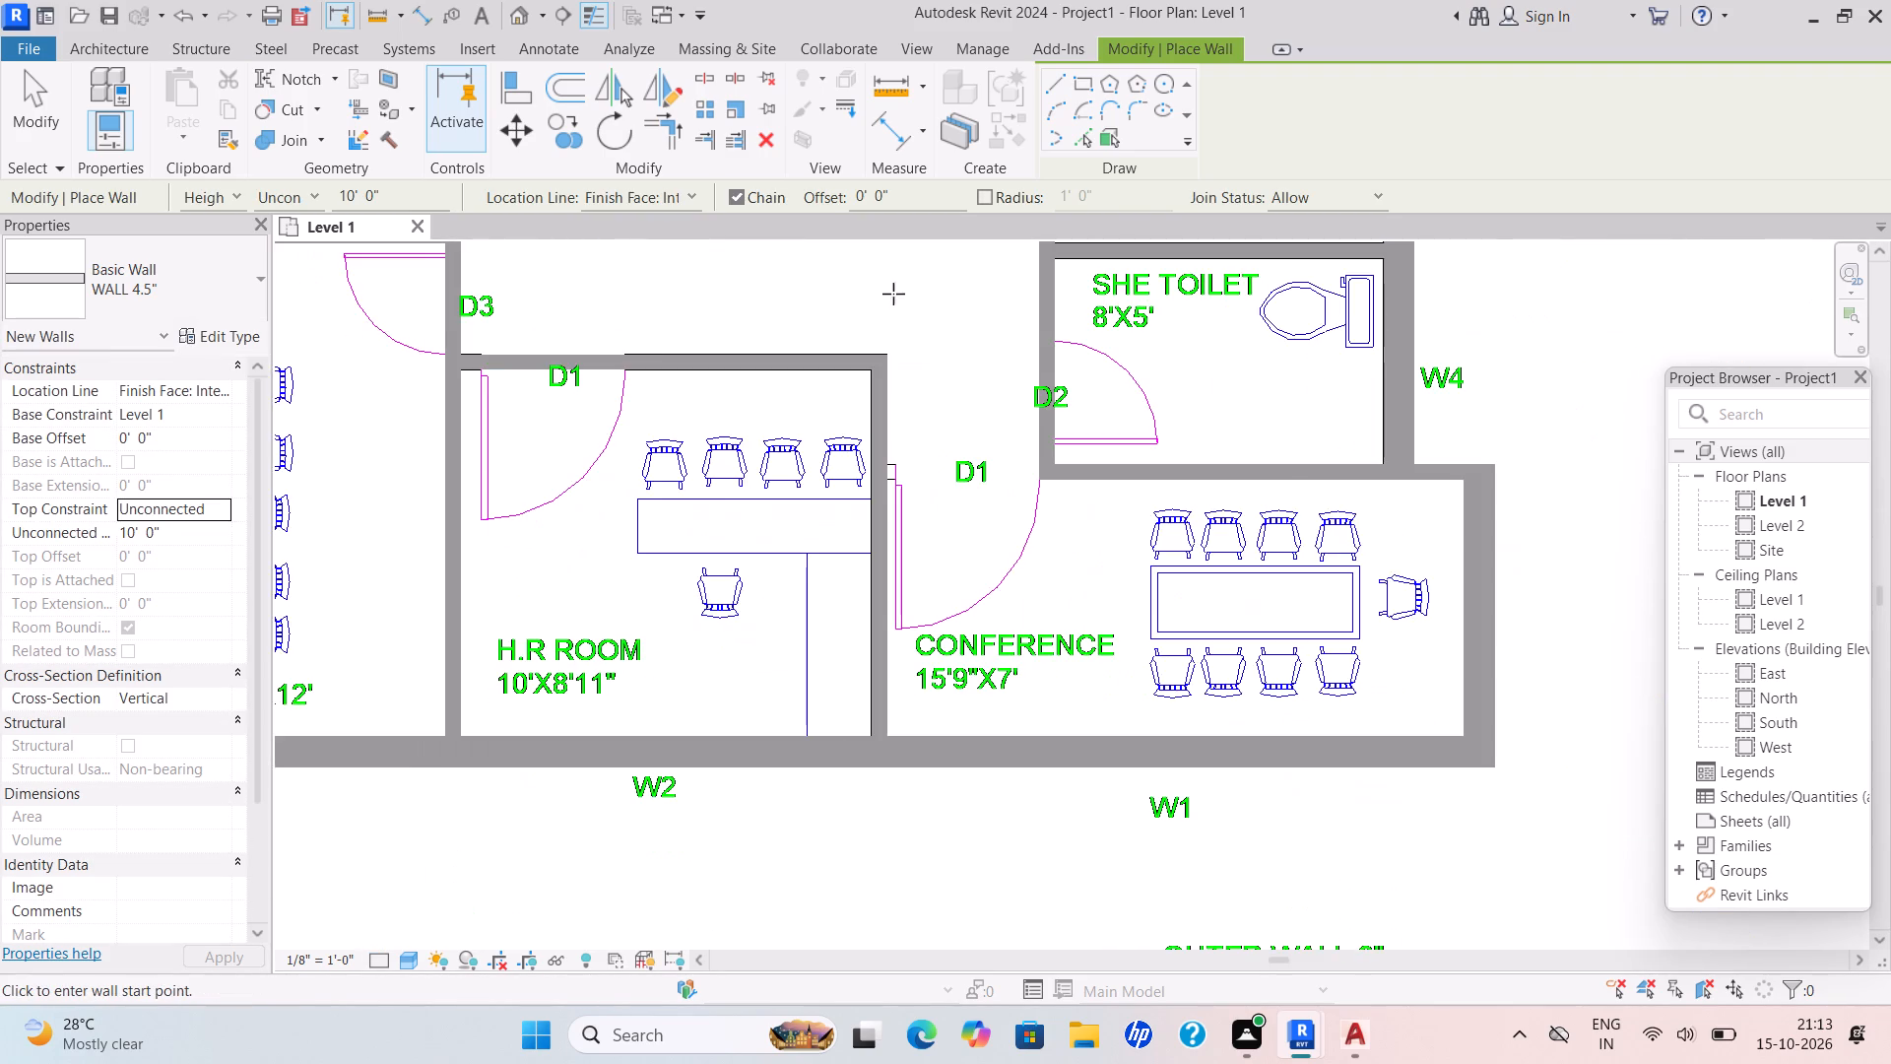
scroll(963, 282, down, 3)
middle_drag(964, 334, 958, 406)
scroll(966, 384, down, 2)
middle_drag(966, 402, 952, 478)
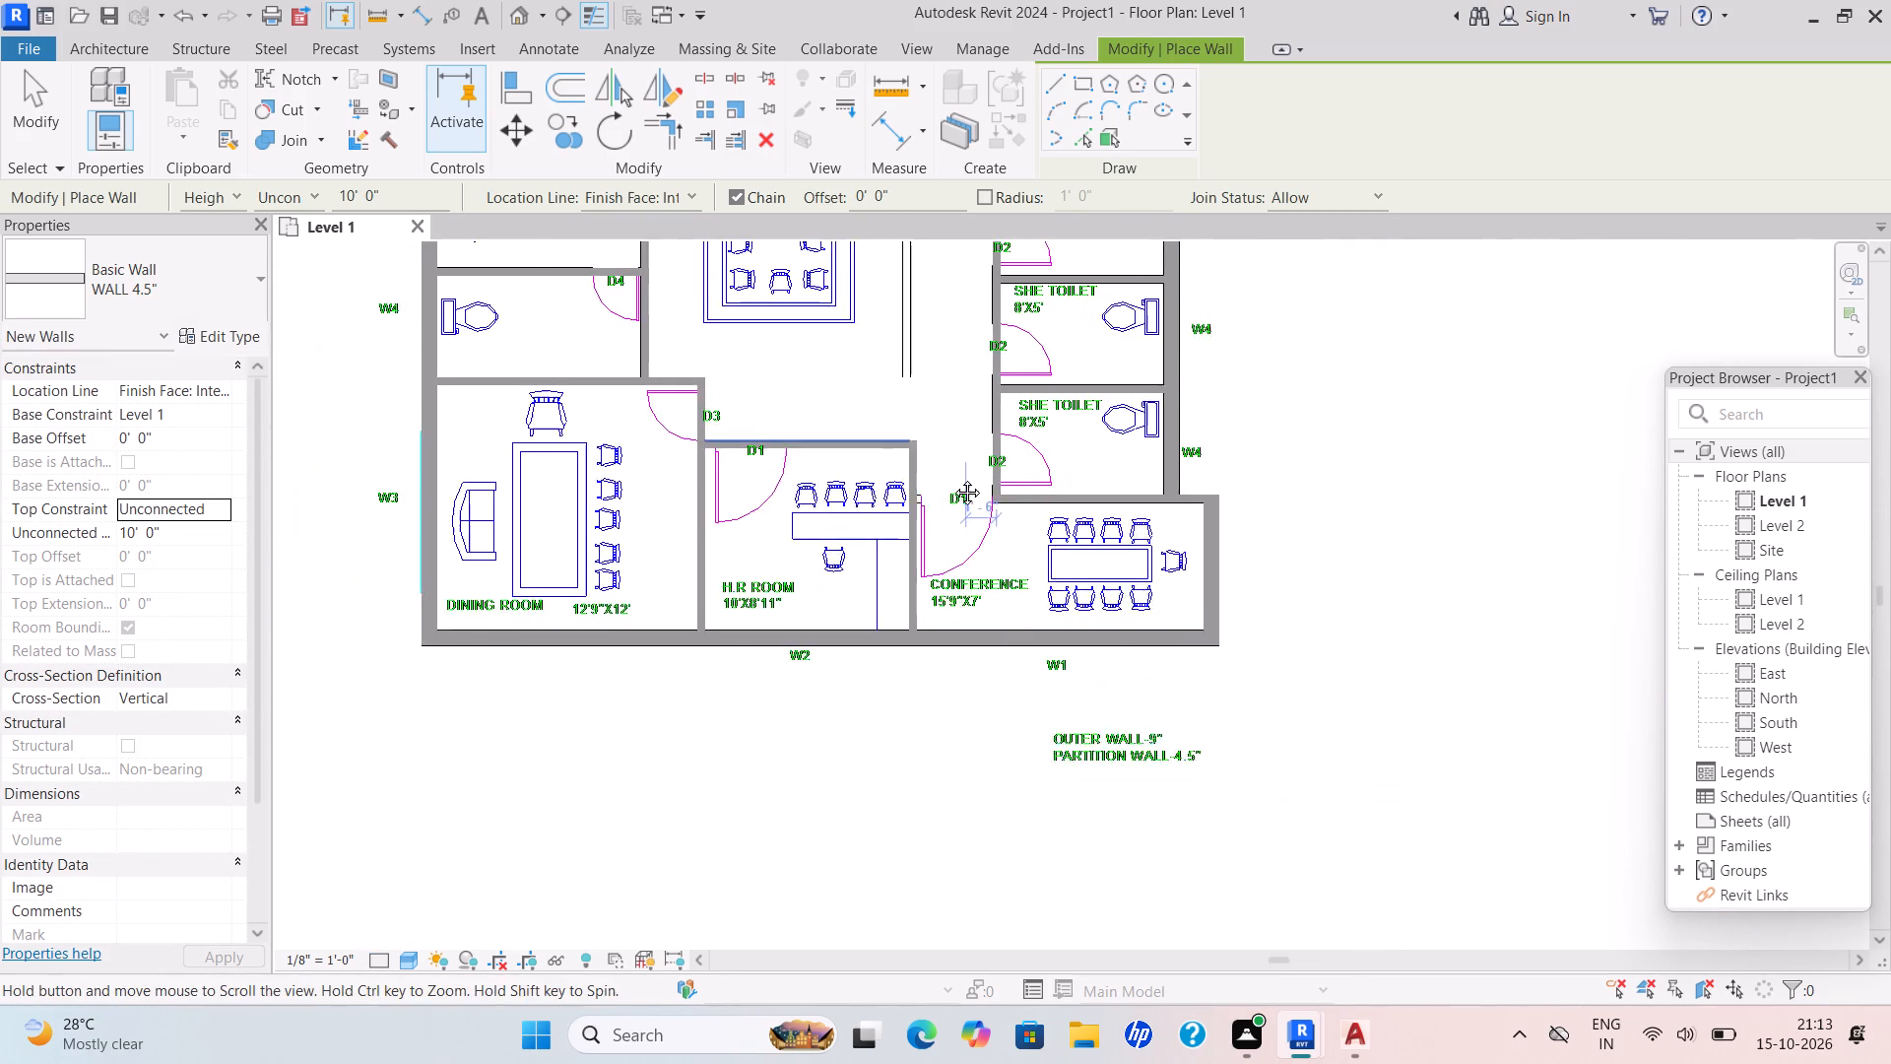
scroll(952, 478, down, 1)
middle_drag(952, 478, 949, 496)
scroll(917, 436, down, 1)
middle_drag(917, 436, 843, 560)
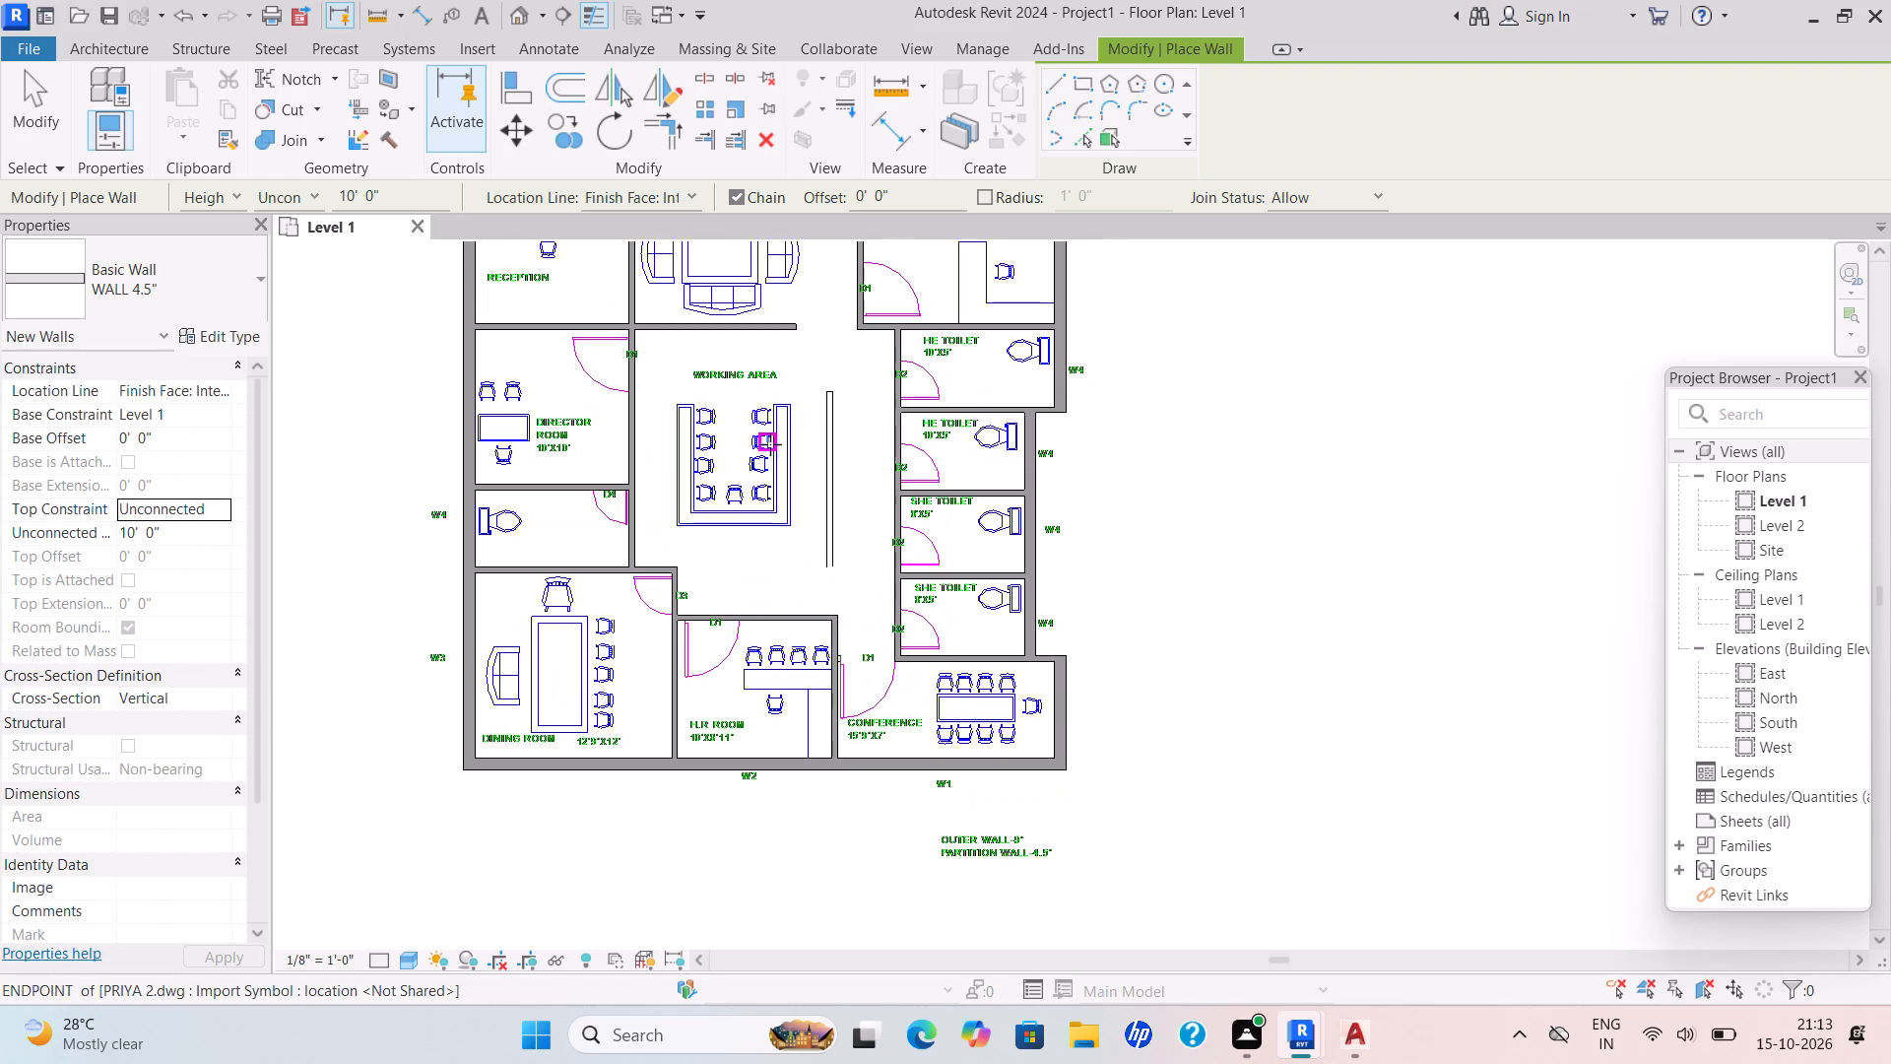
scroll(848, 421, up, 2)
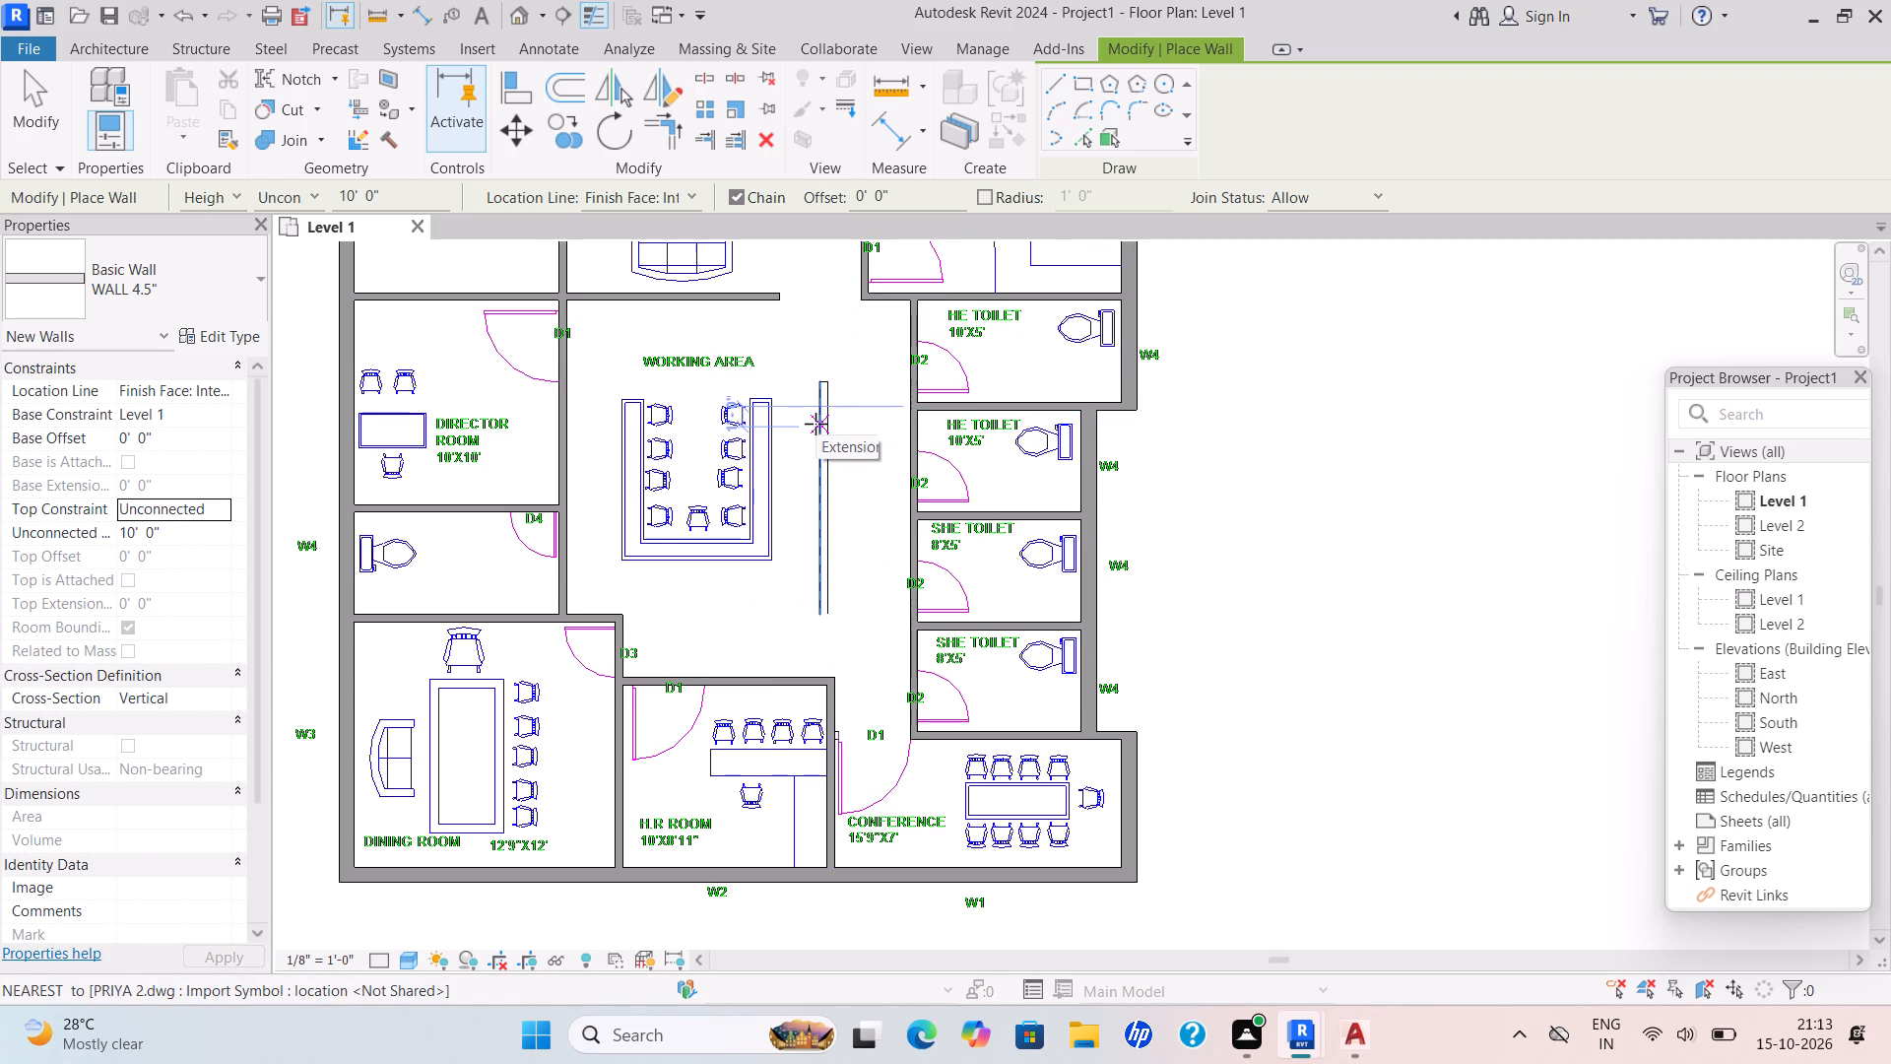
scroll(815, 432, down, 4)
middle_drag(811, 452, 813, 580)
scroll(809, 579, down, 1)
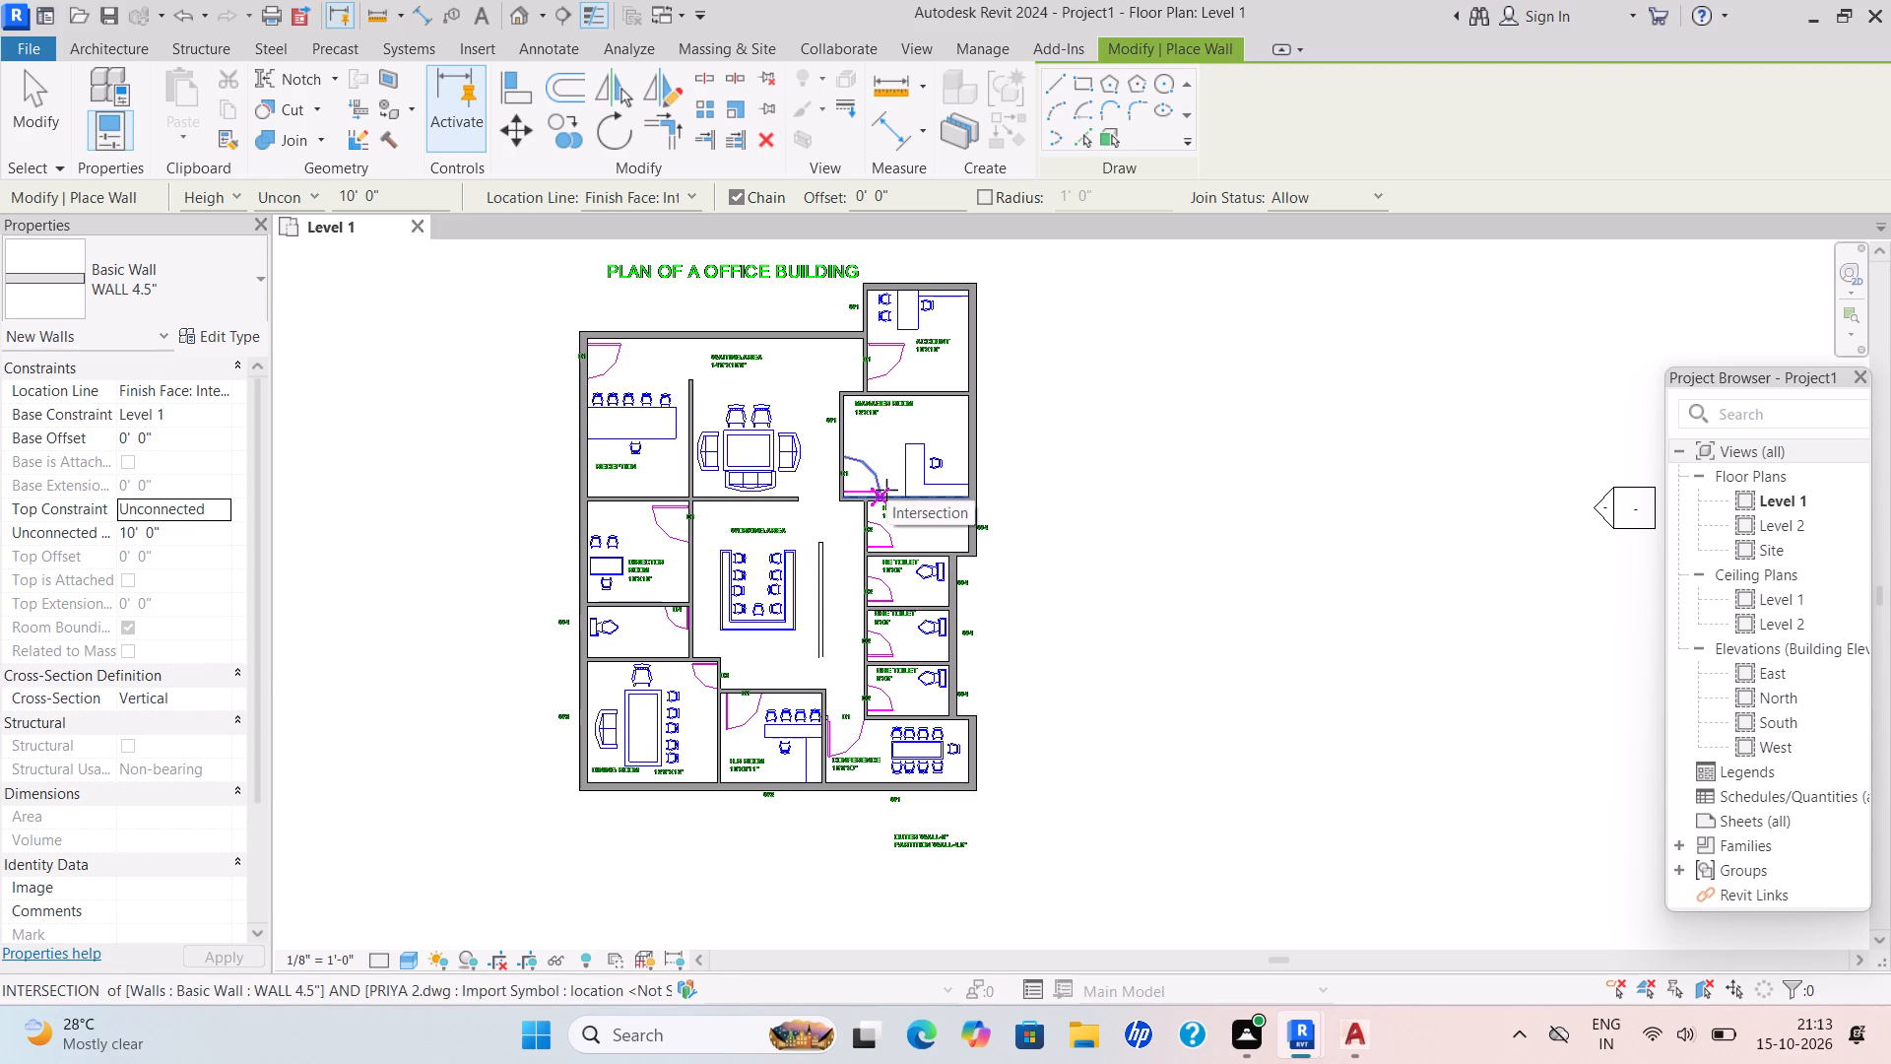
key(Escape)
key(Escape)
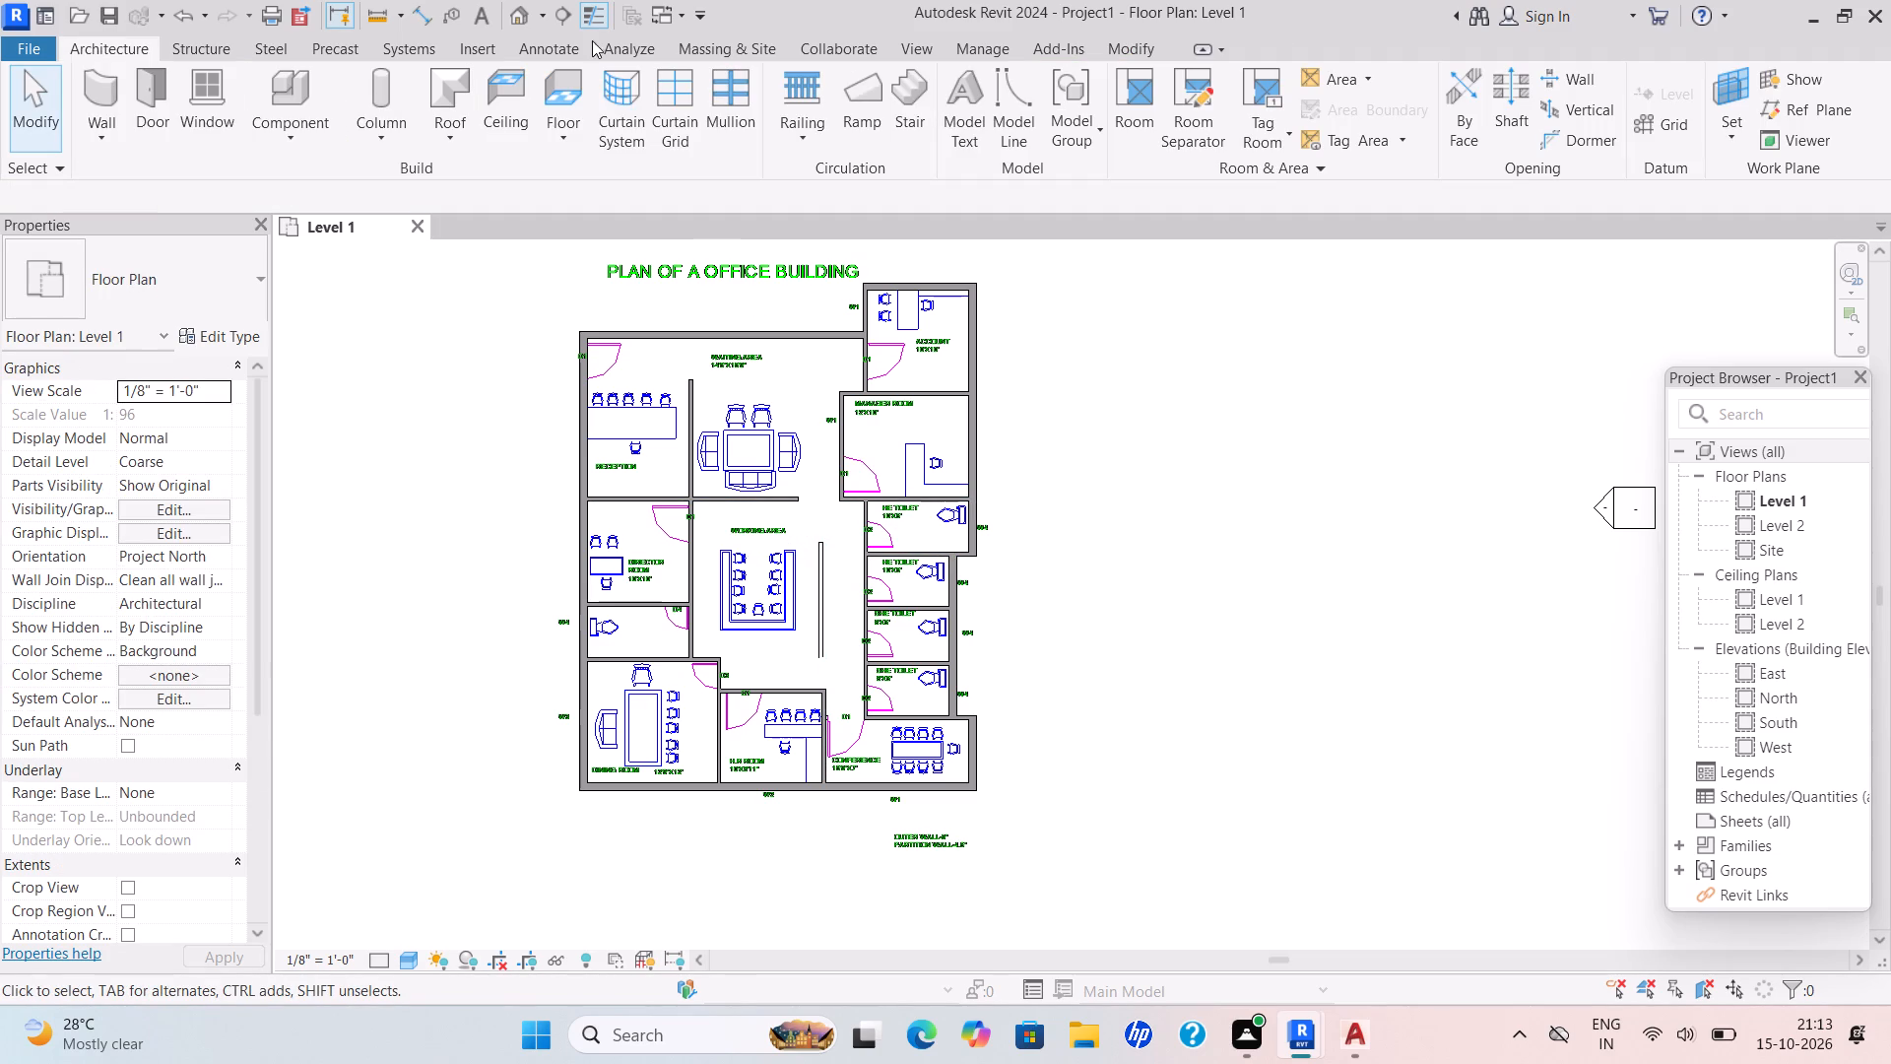
Open the default 3D view of the building and set its visual style to Shaded.
click(526, 14)
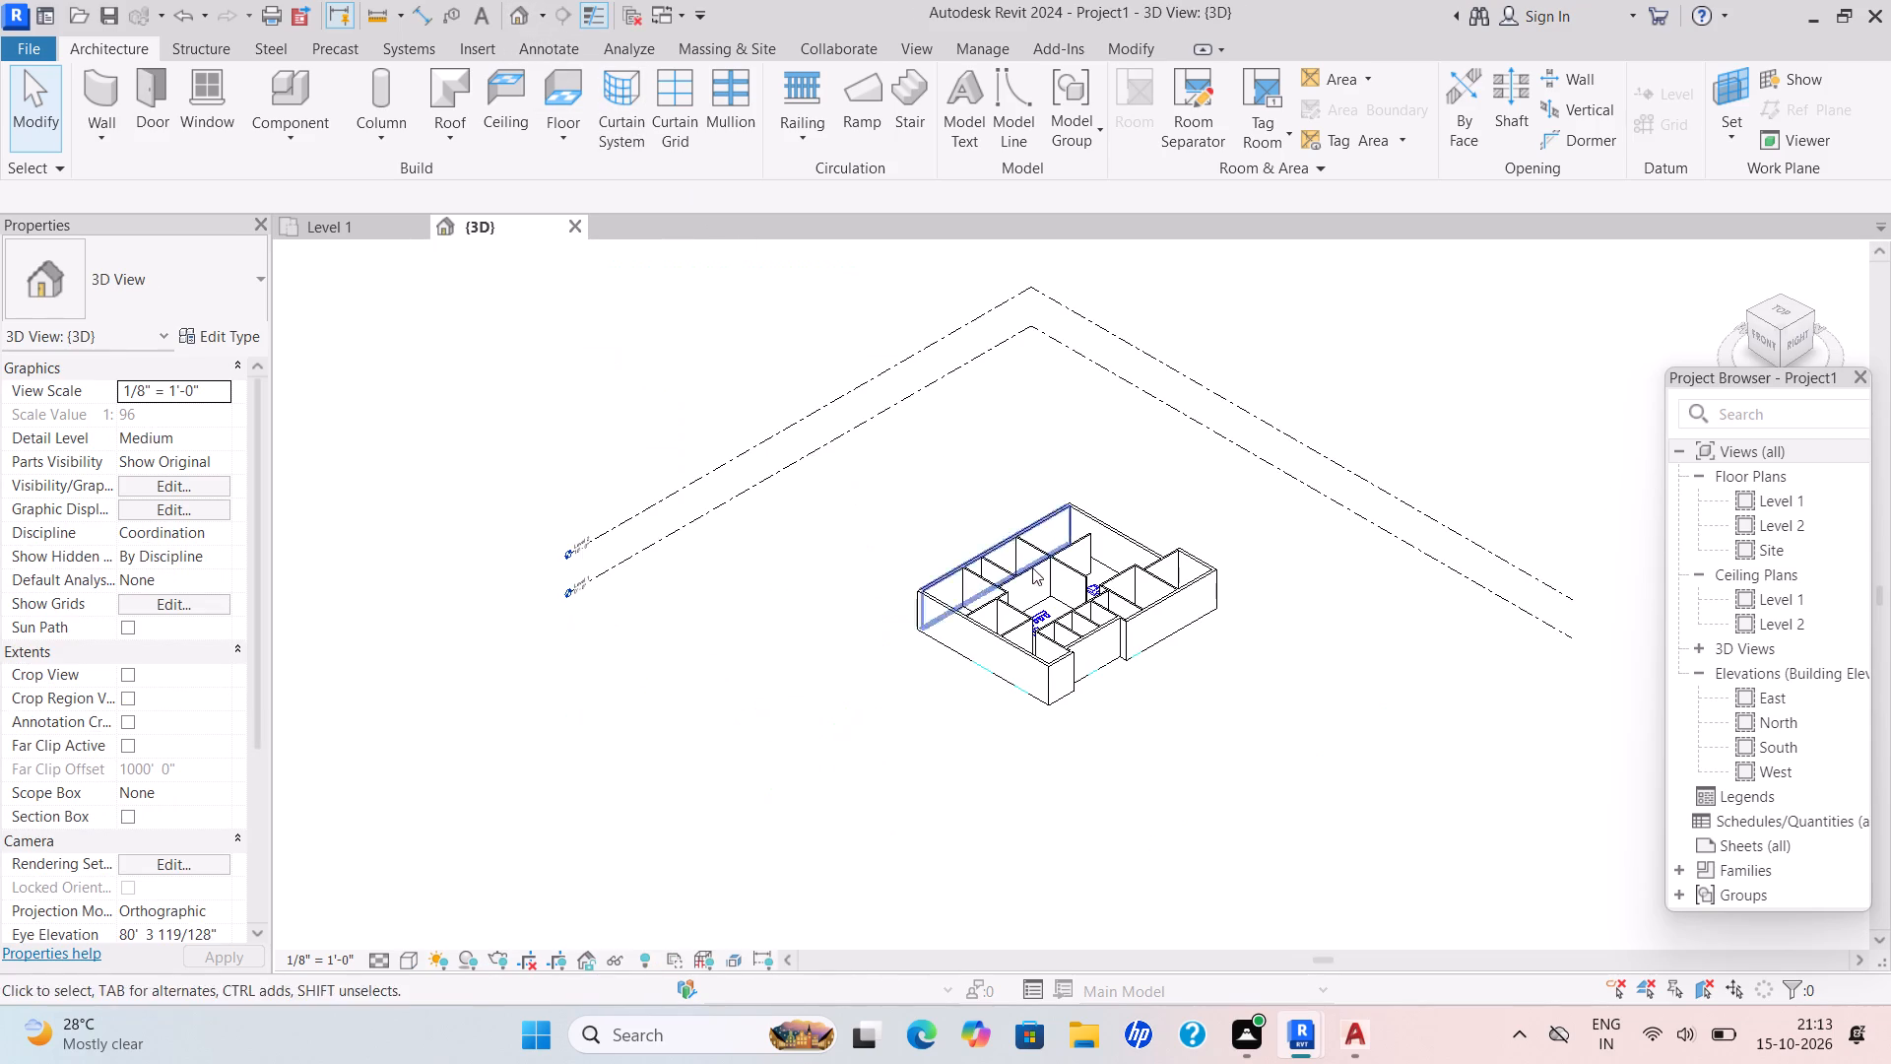
scroll(1039, 572, up, 4)
click(422, 961)
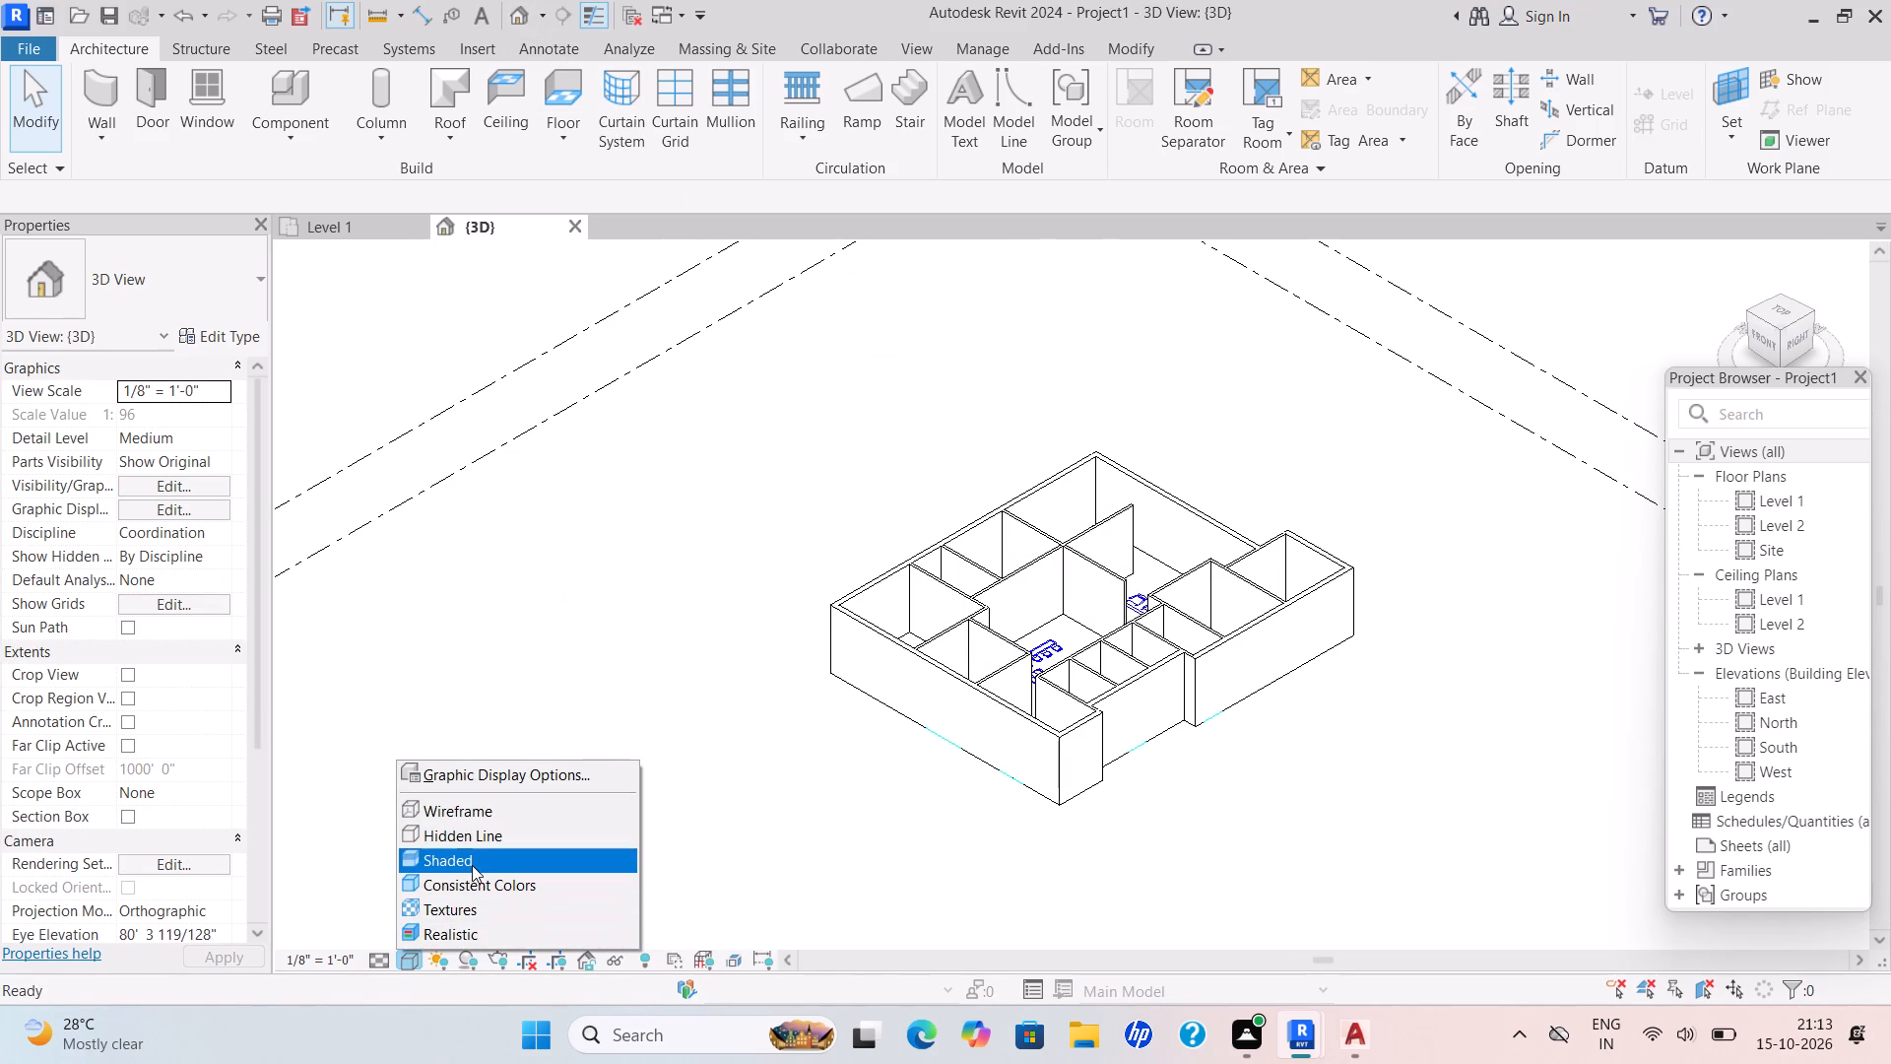
click(472, 865)
scroll(1026, 533, up, 5)
scroll(987, 530, down, 3)
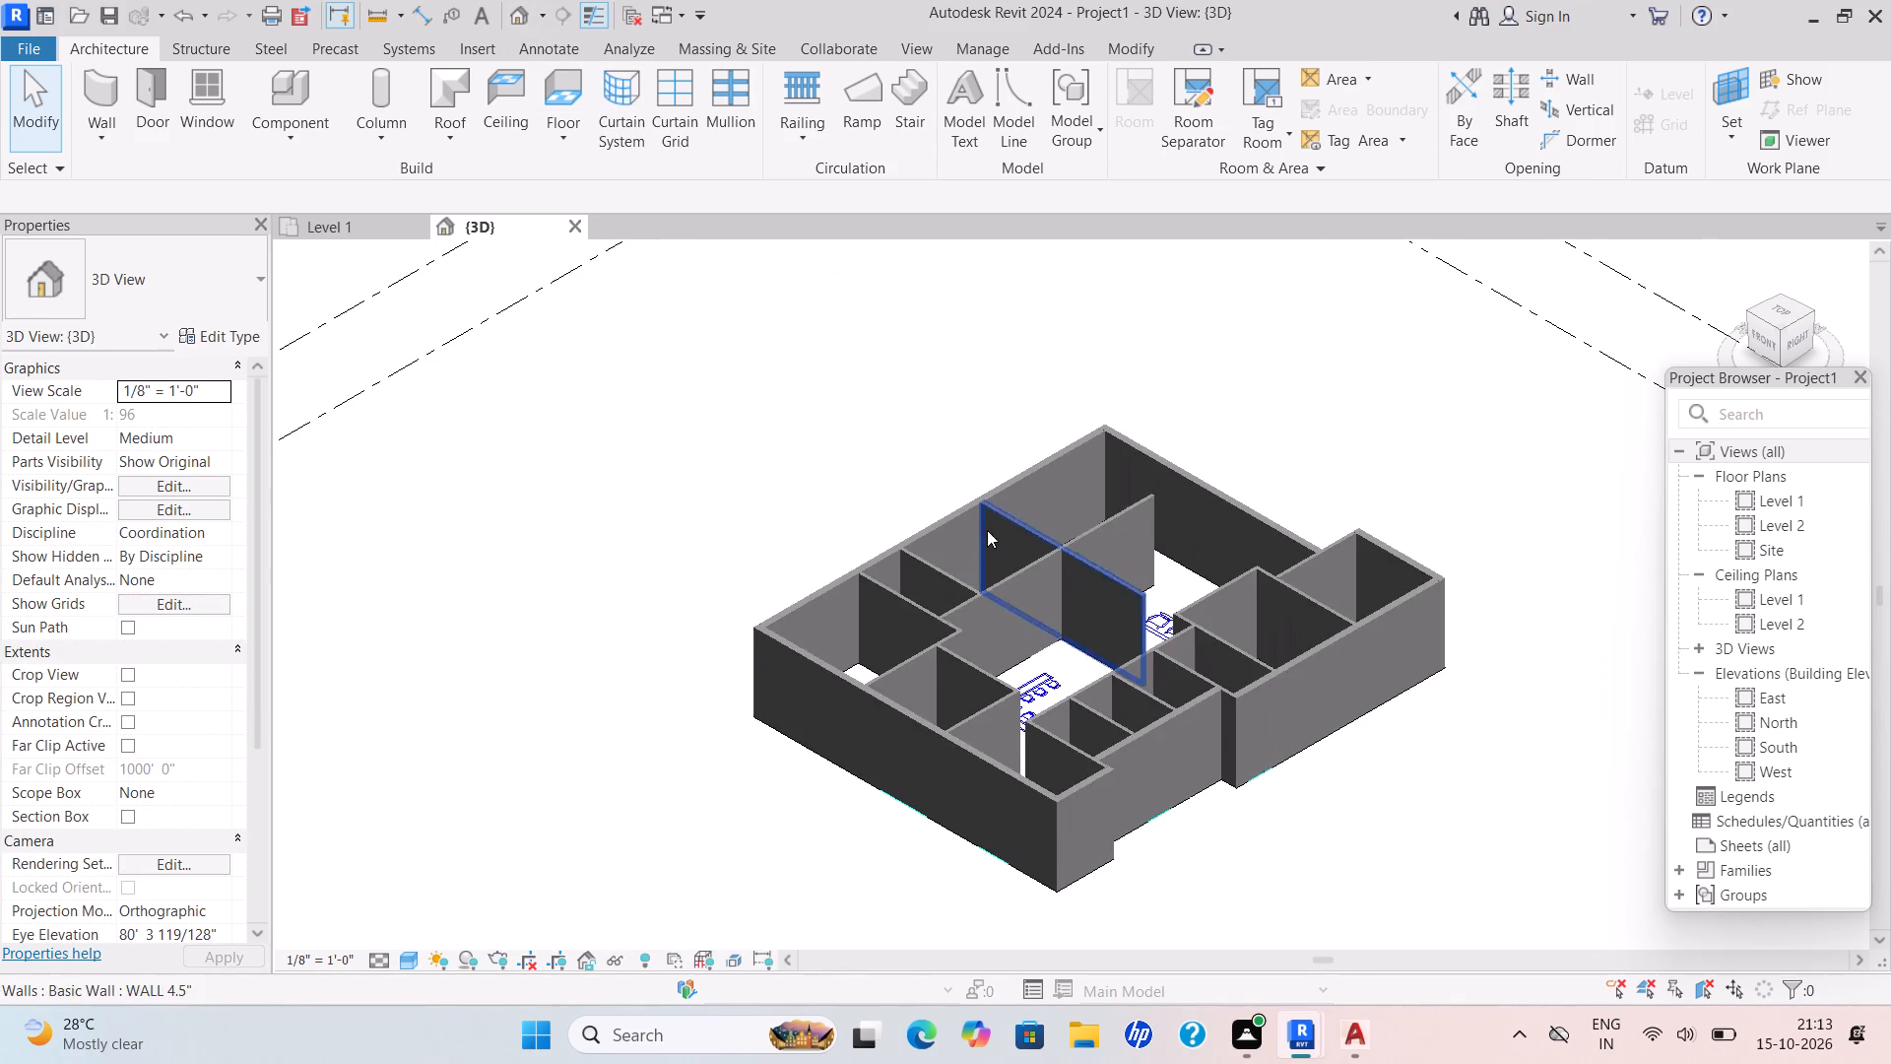
Return to the Level 1 floor plan and set its visual style to Wireframe.
click(312, 226)
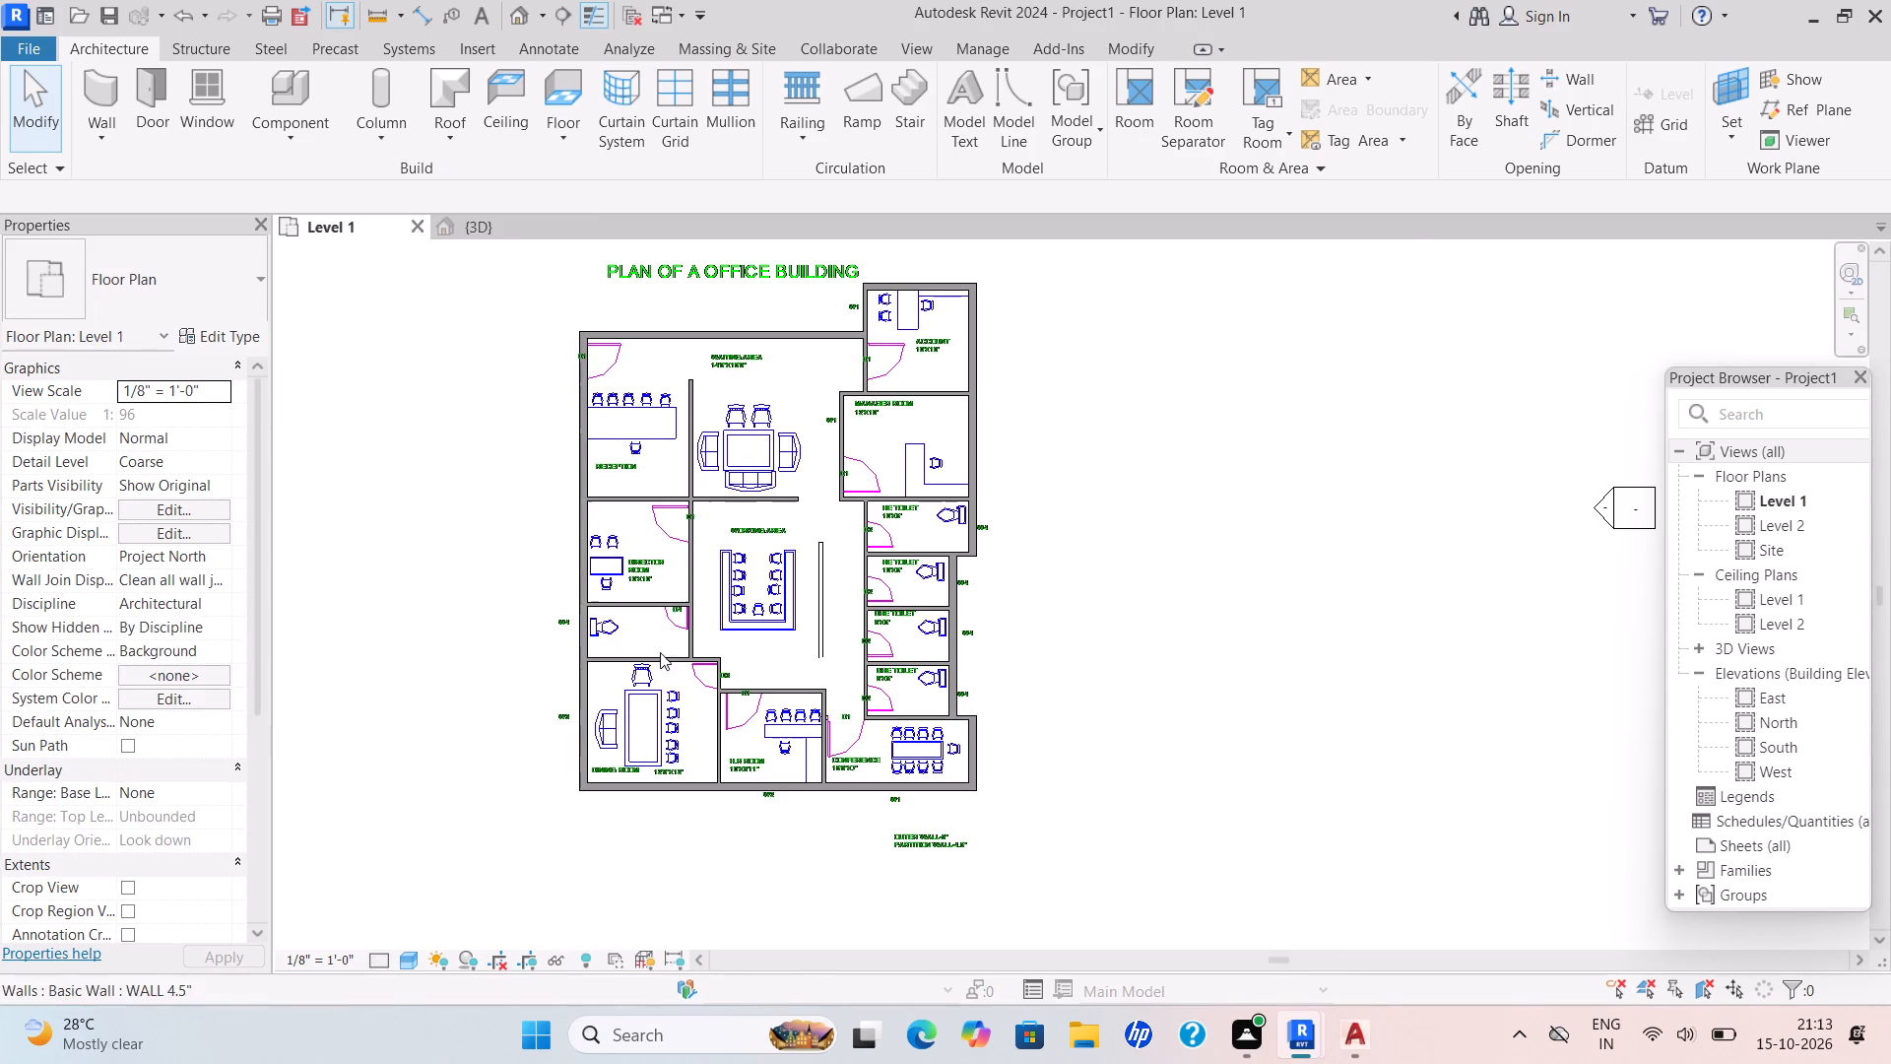
click(404, 962)
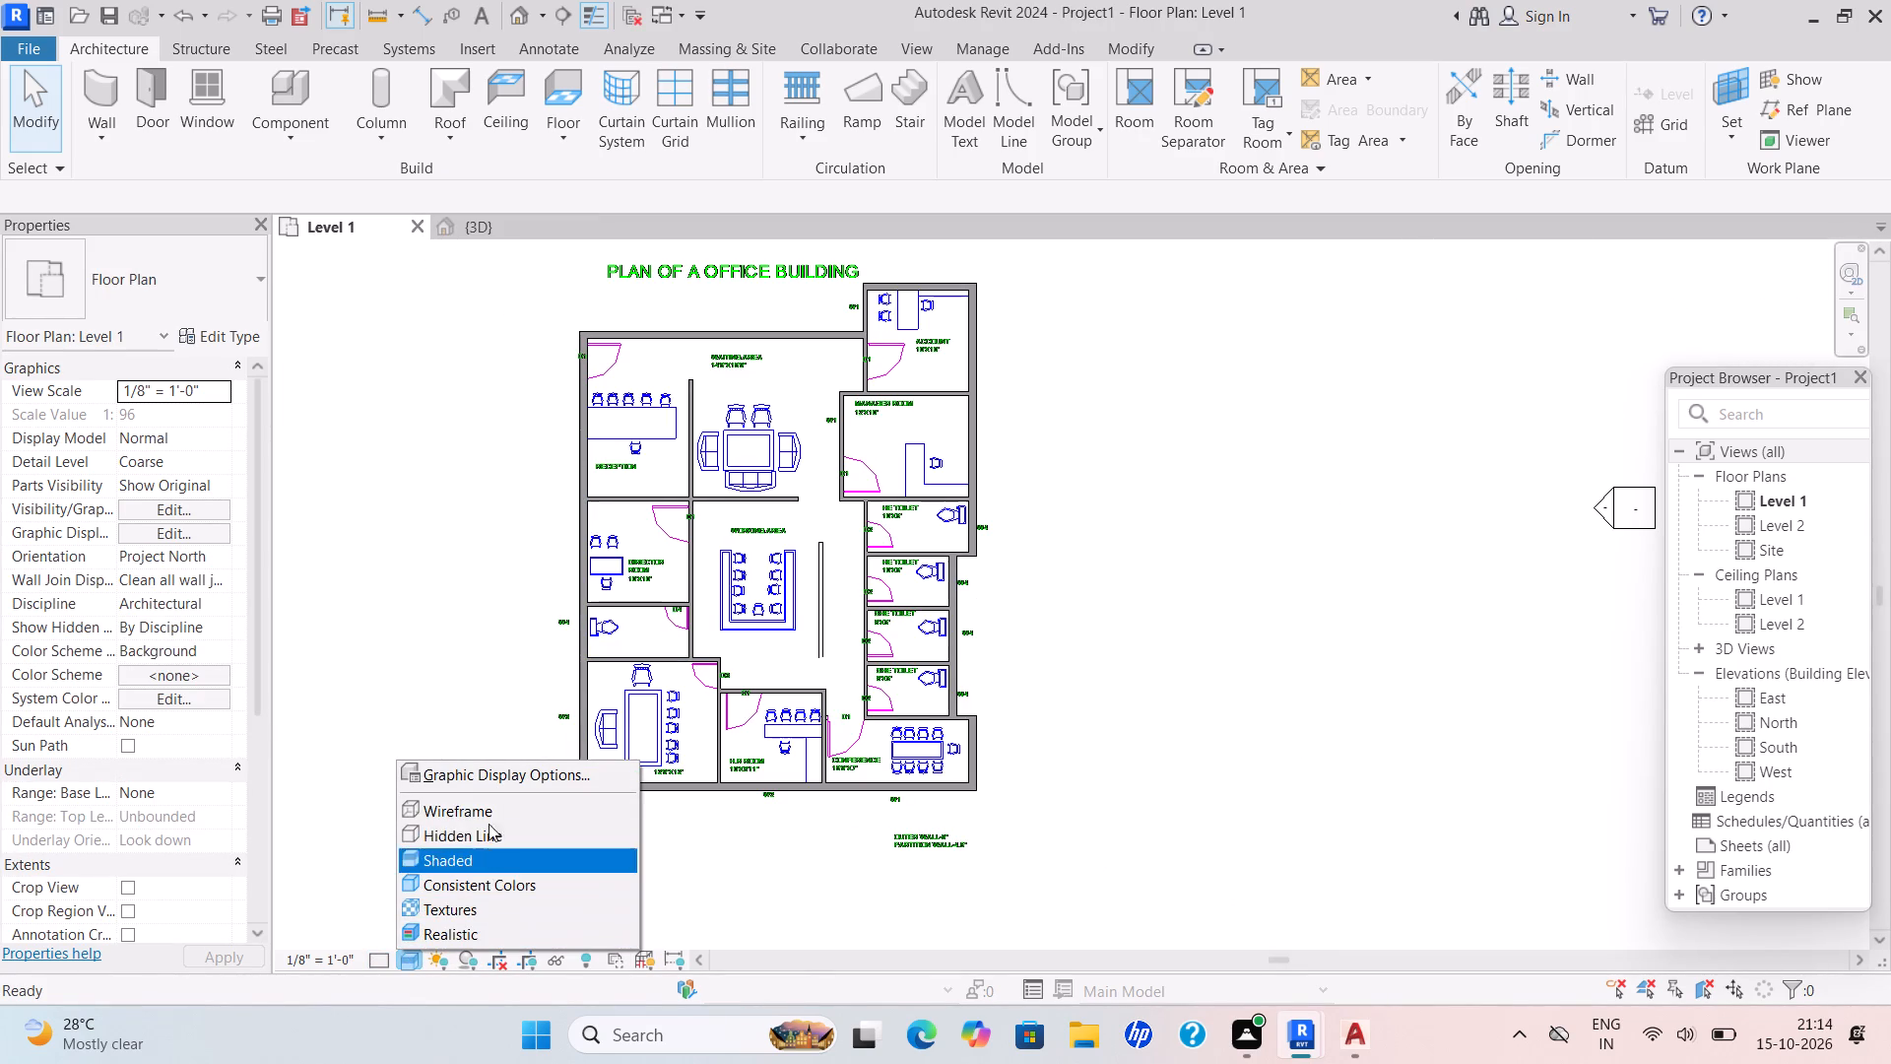
click(489, 815)
Start placing a window and duplicate the Window-Casement-Double 34" x 36" type as WIN 4'.
scroll(891, 593, up, 2)
scroll(819, 570, down, 1)
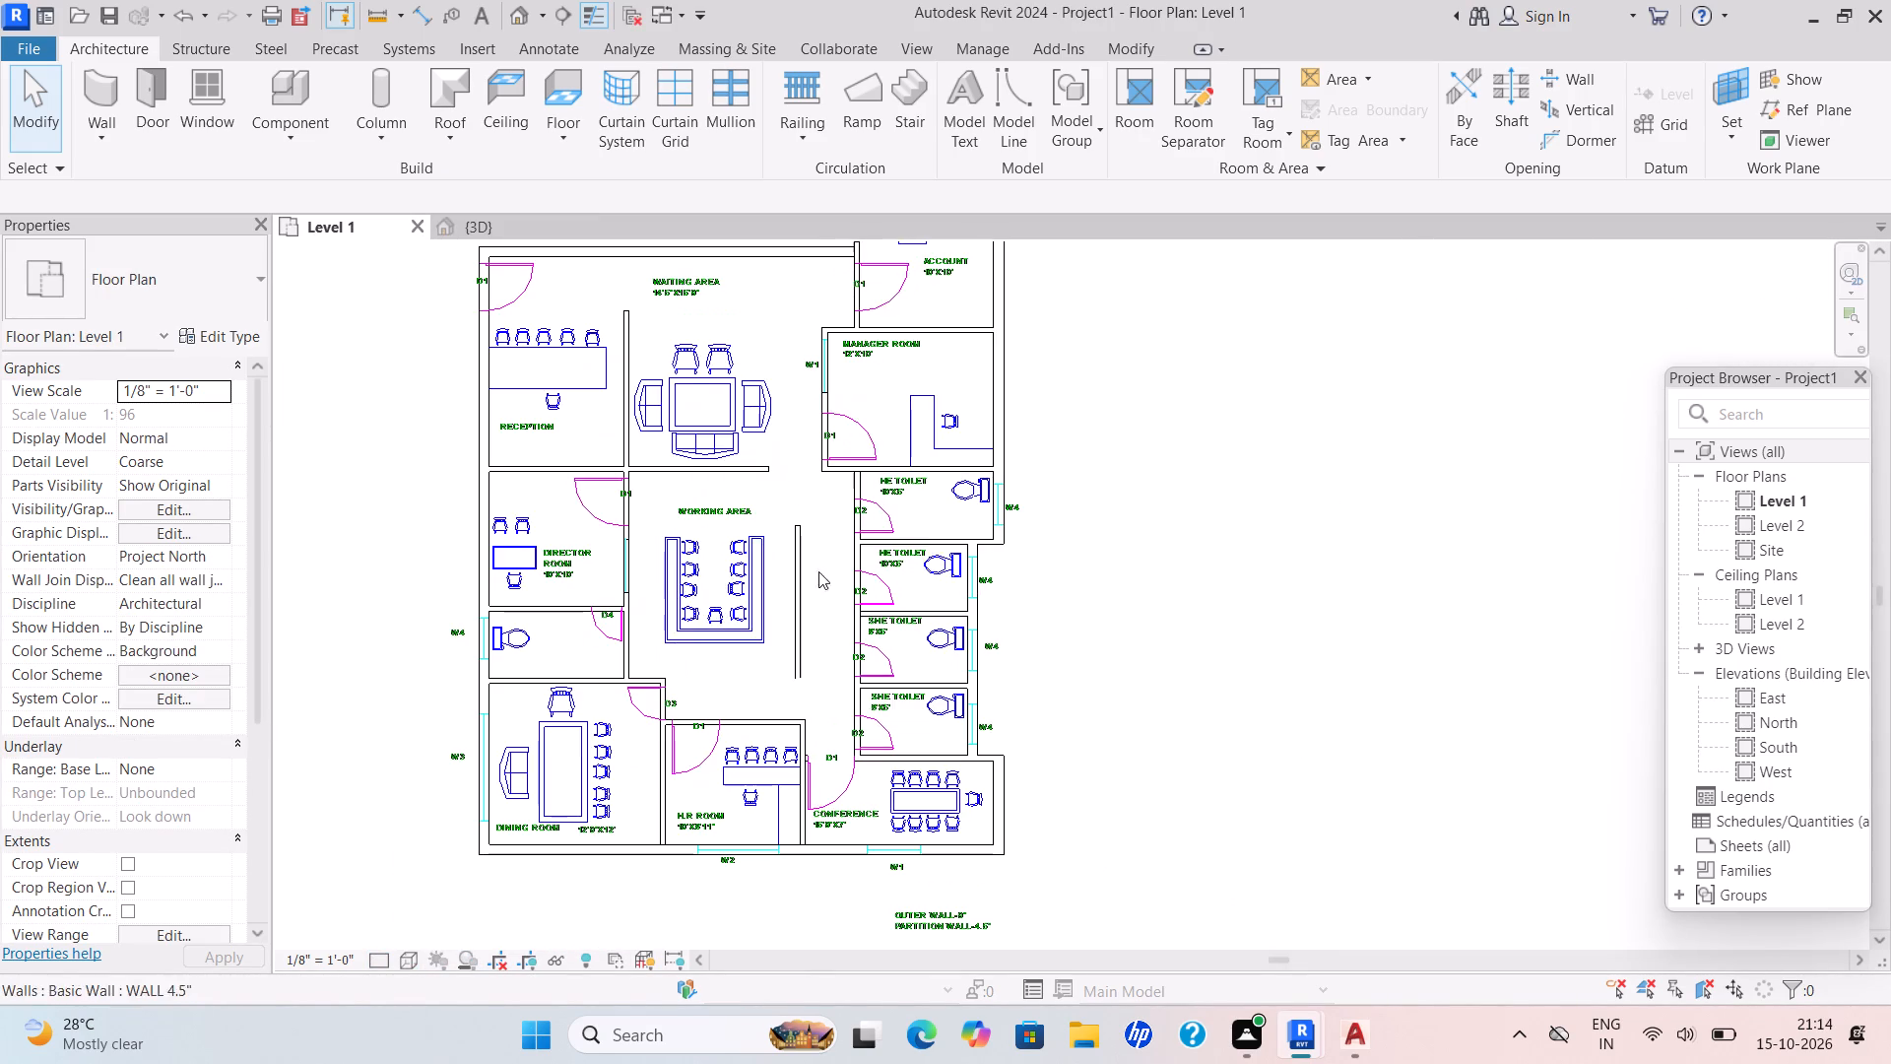
scroll(818, 571, down, 1)
middle_drag(817, 574, 820, 633)
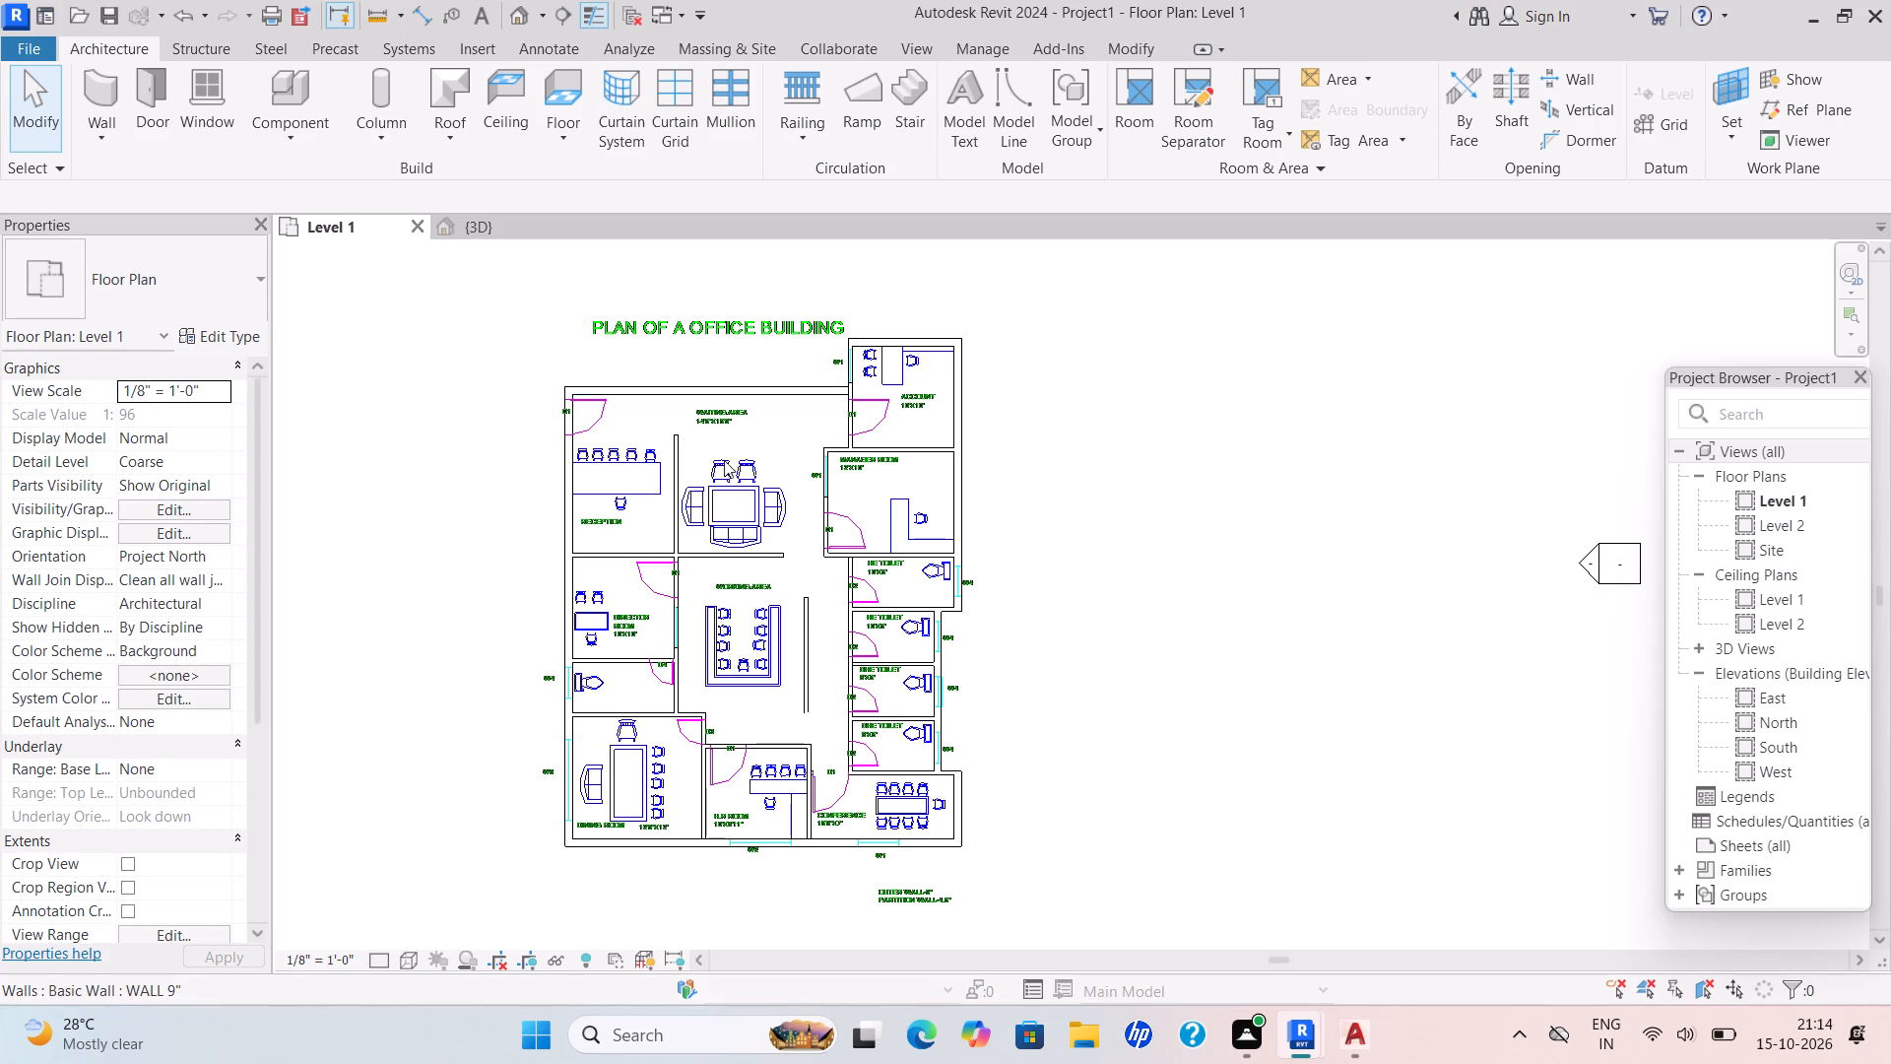
scroll(753, 485, up, 4)
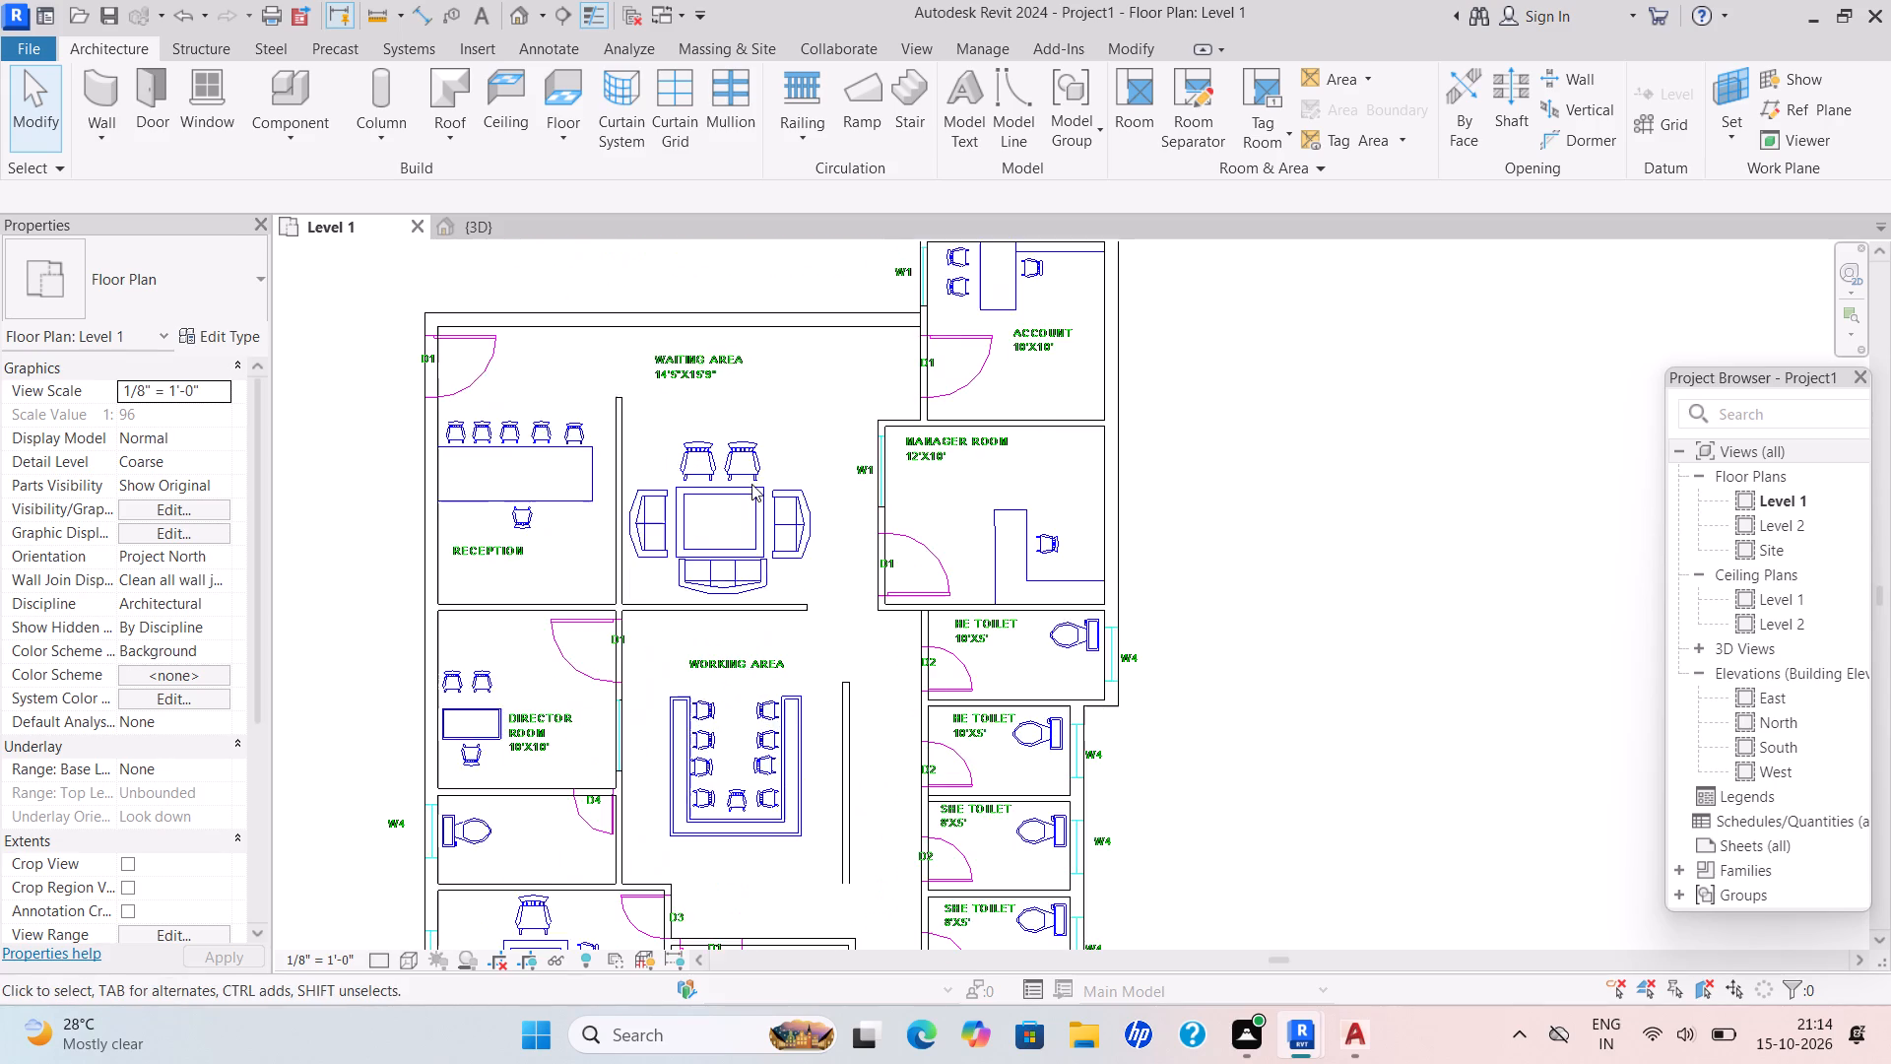
middle_drag(751, 484, 816, 436)
scroll(751, 484, down, 1)
click(204, 91)
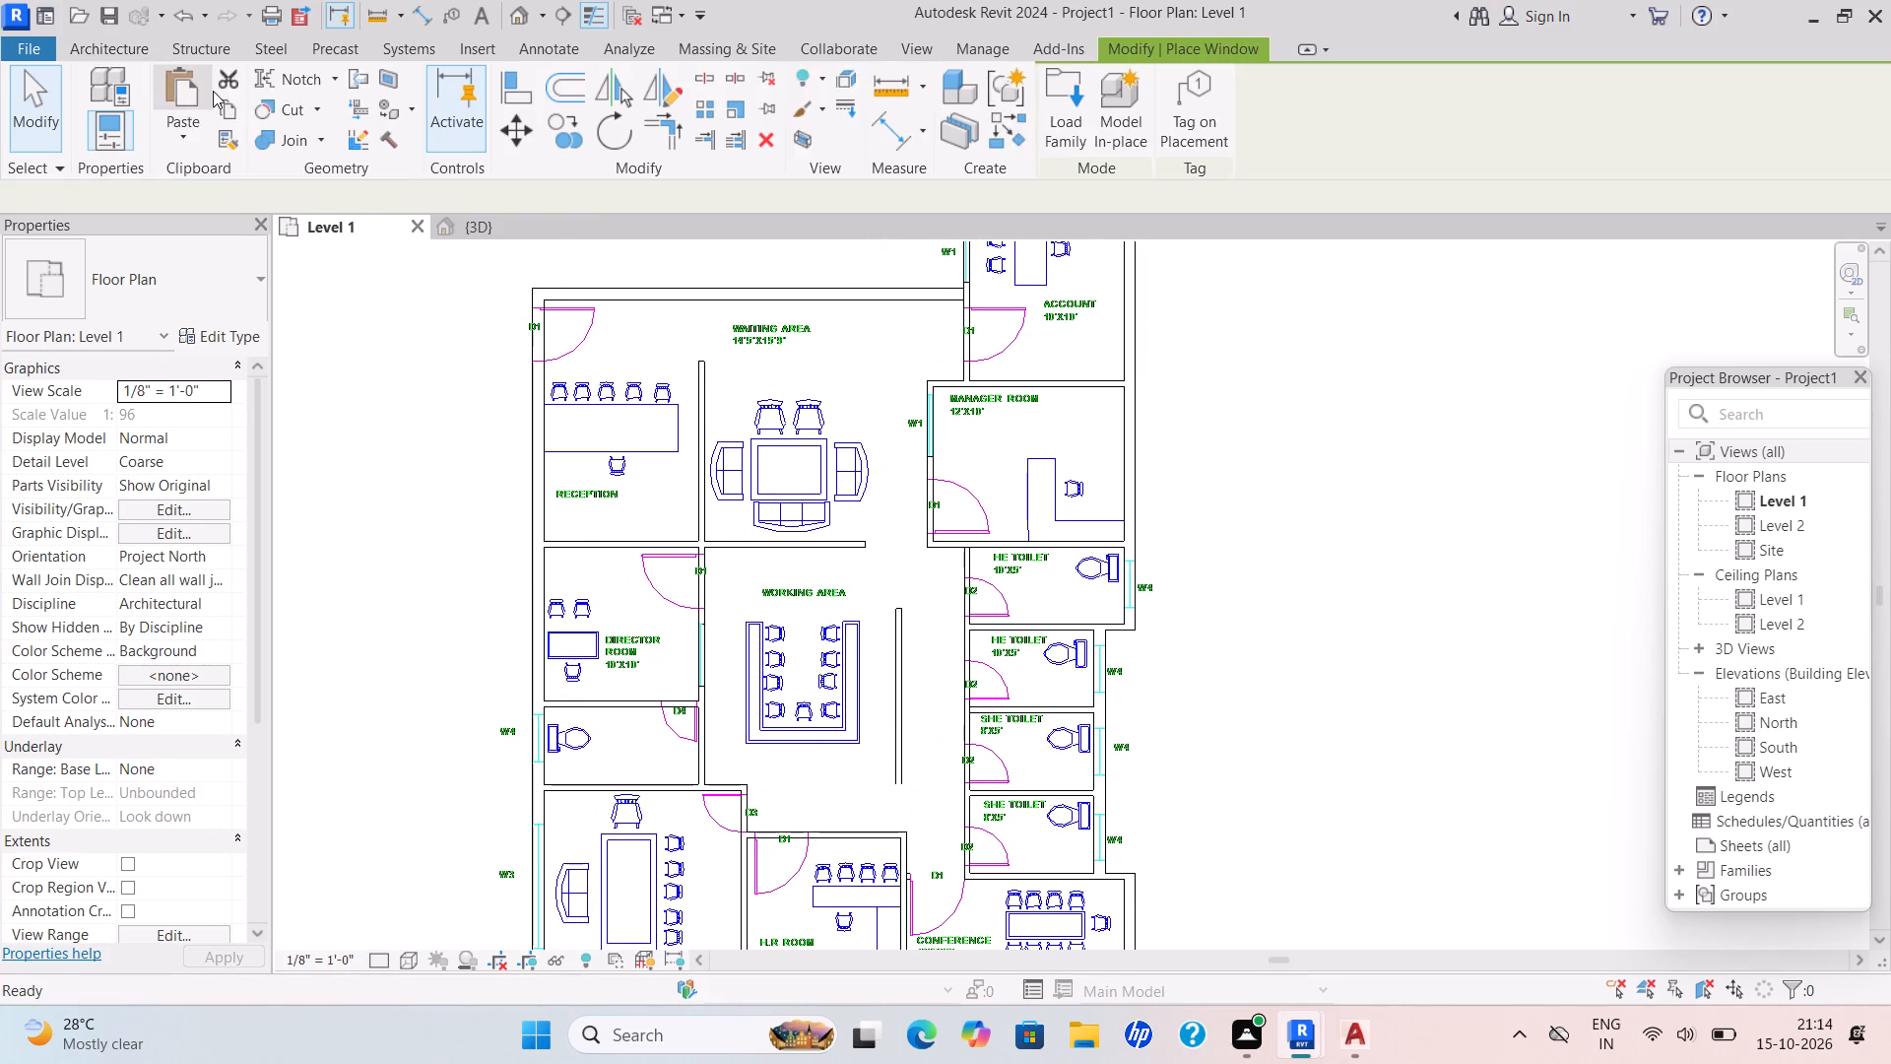
click(251, 273)
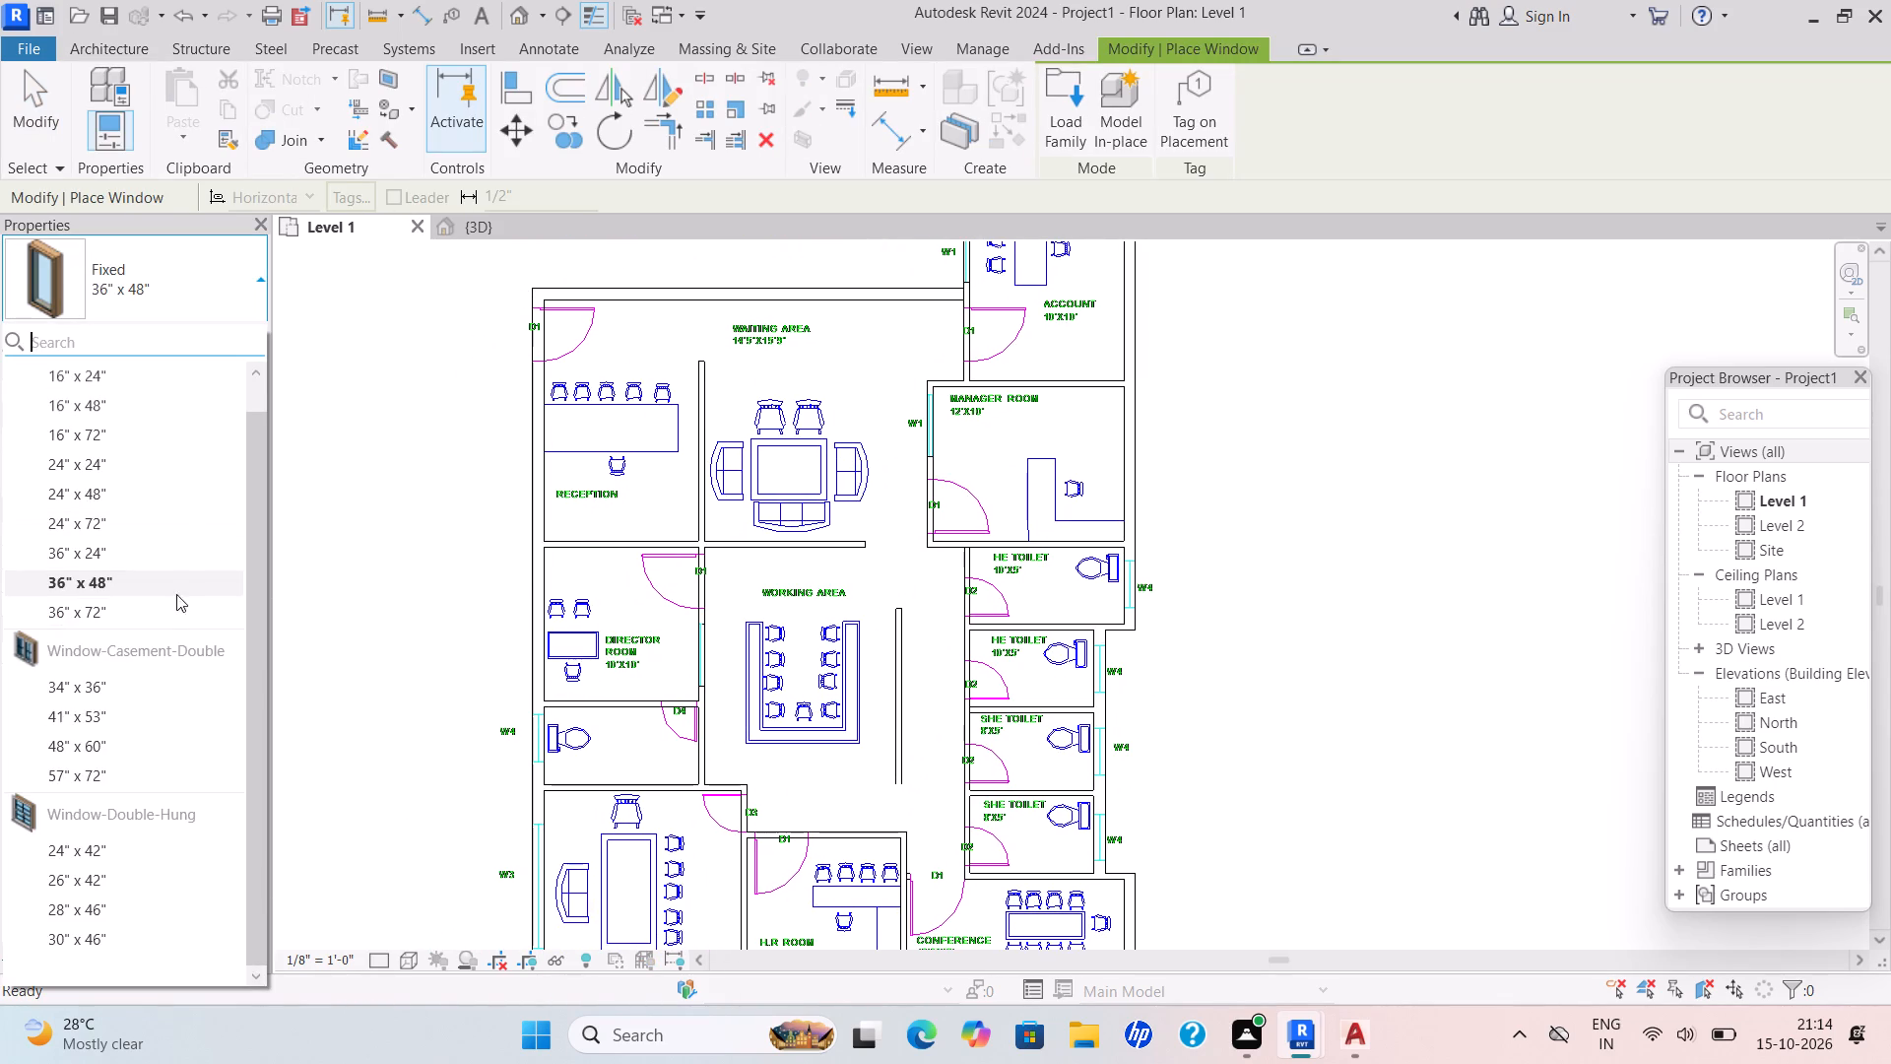
click(77, 688)
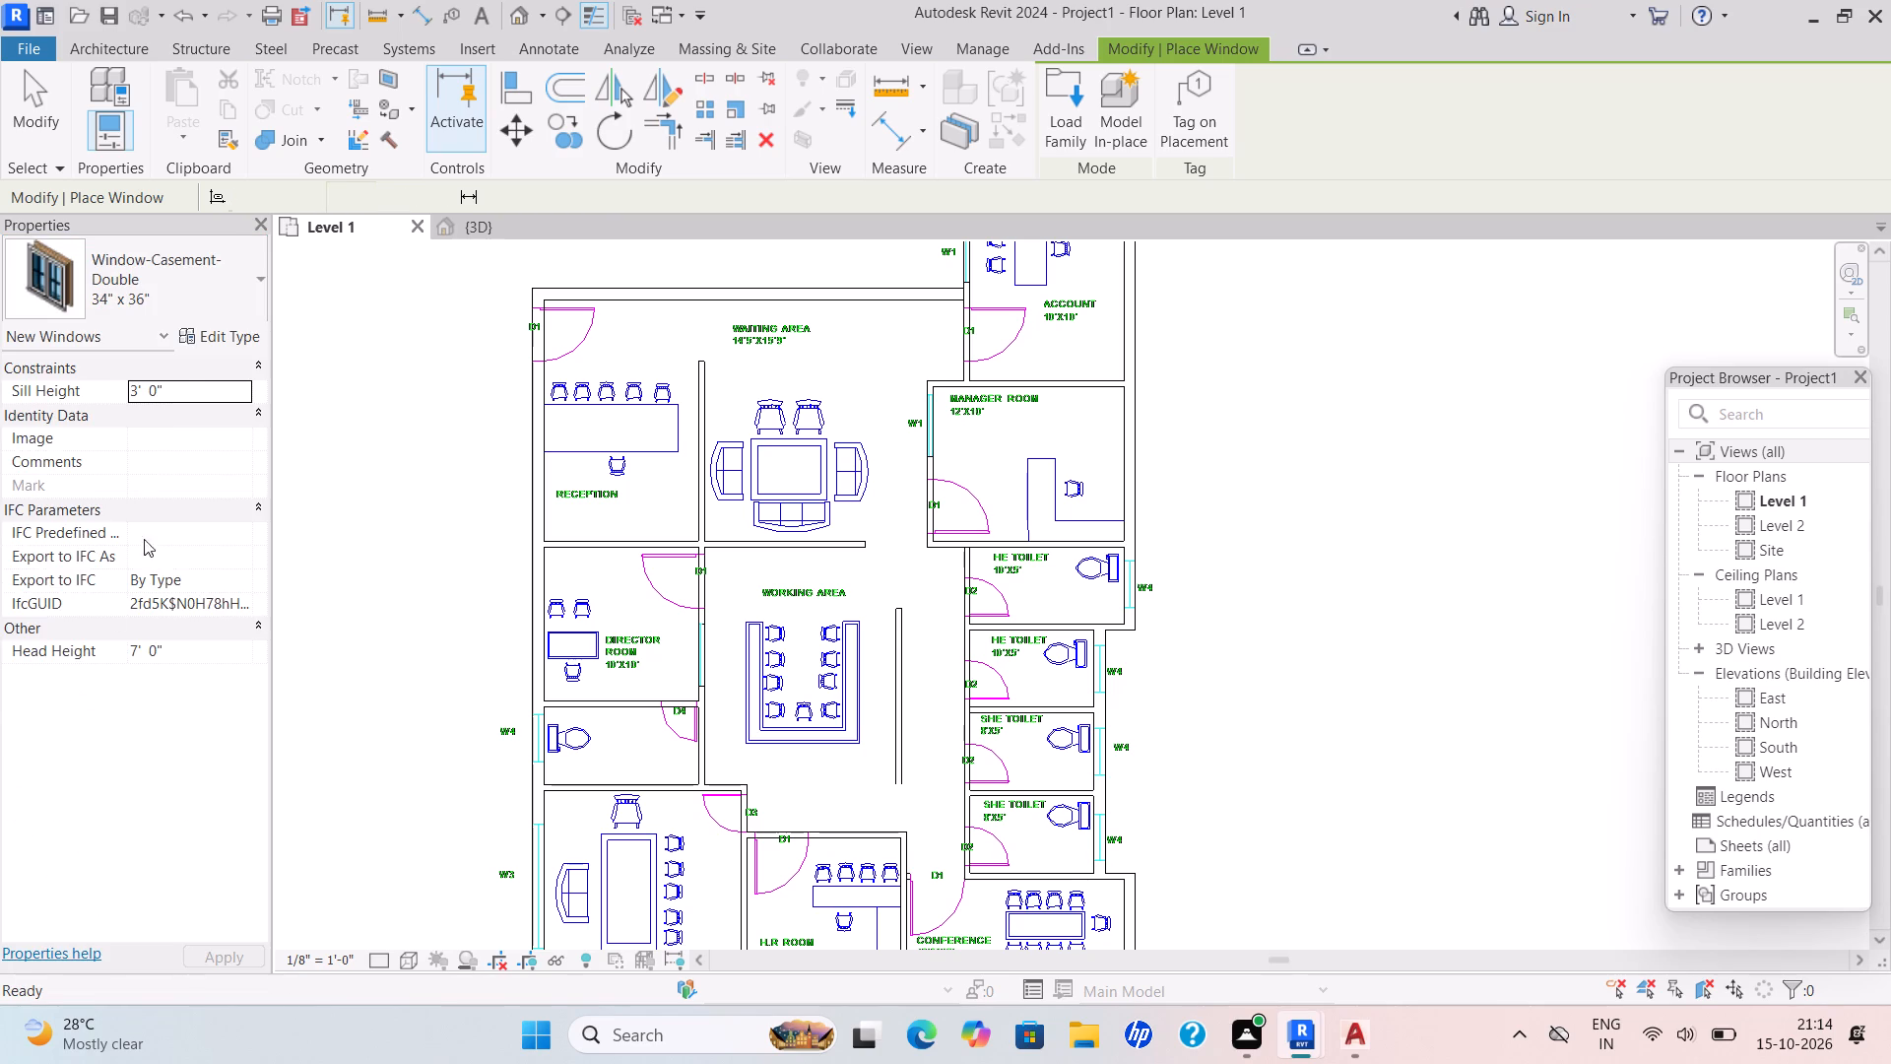
click(234, 339)
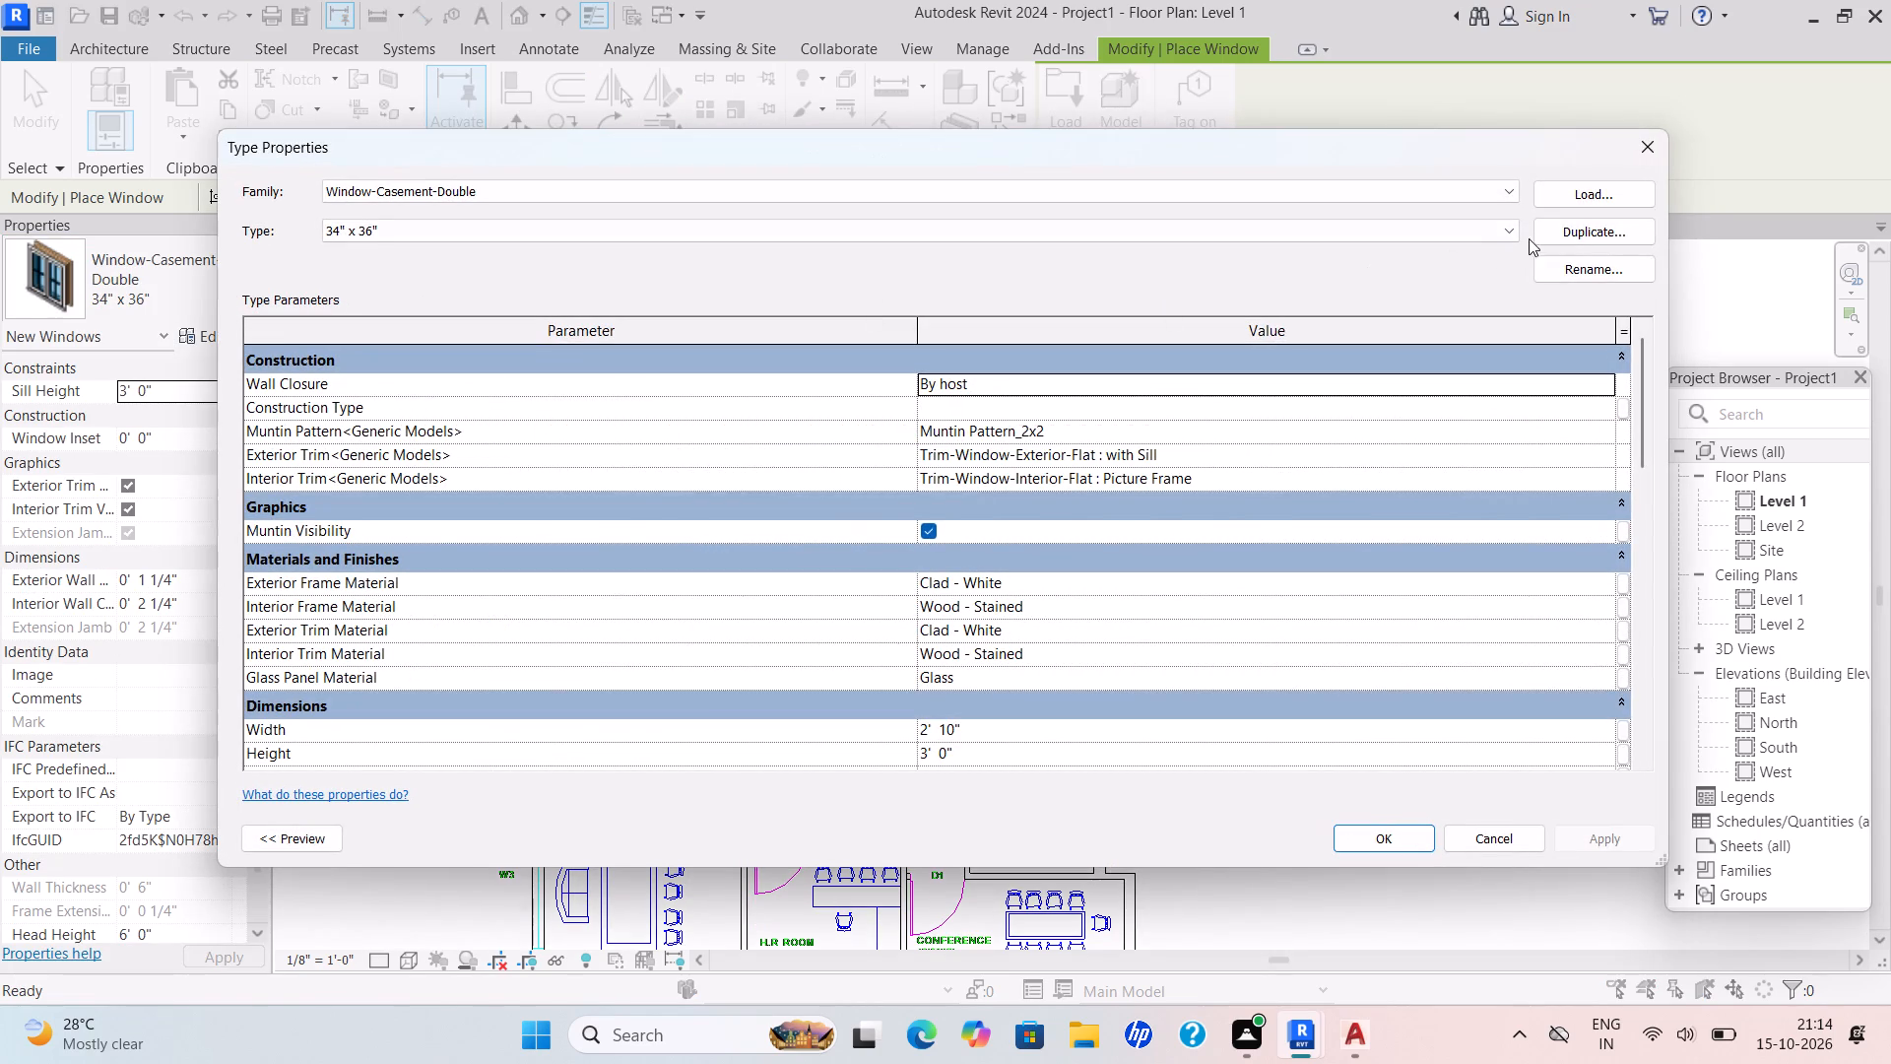
click(1584, 227)
key(BackSpace)
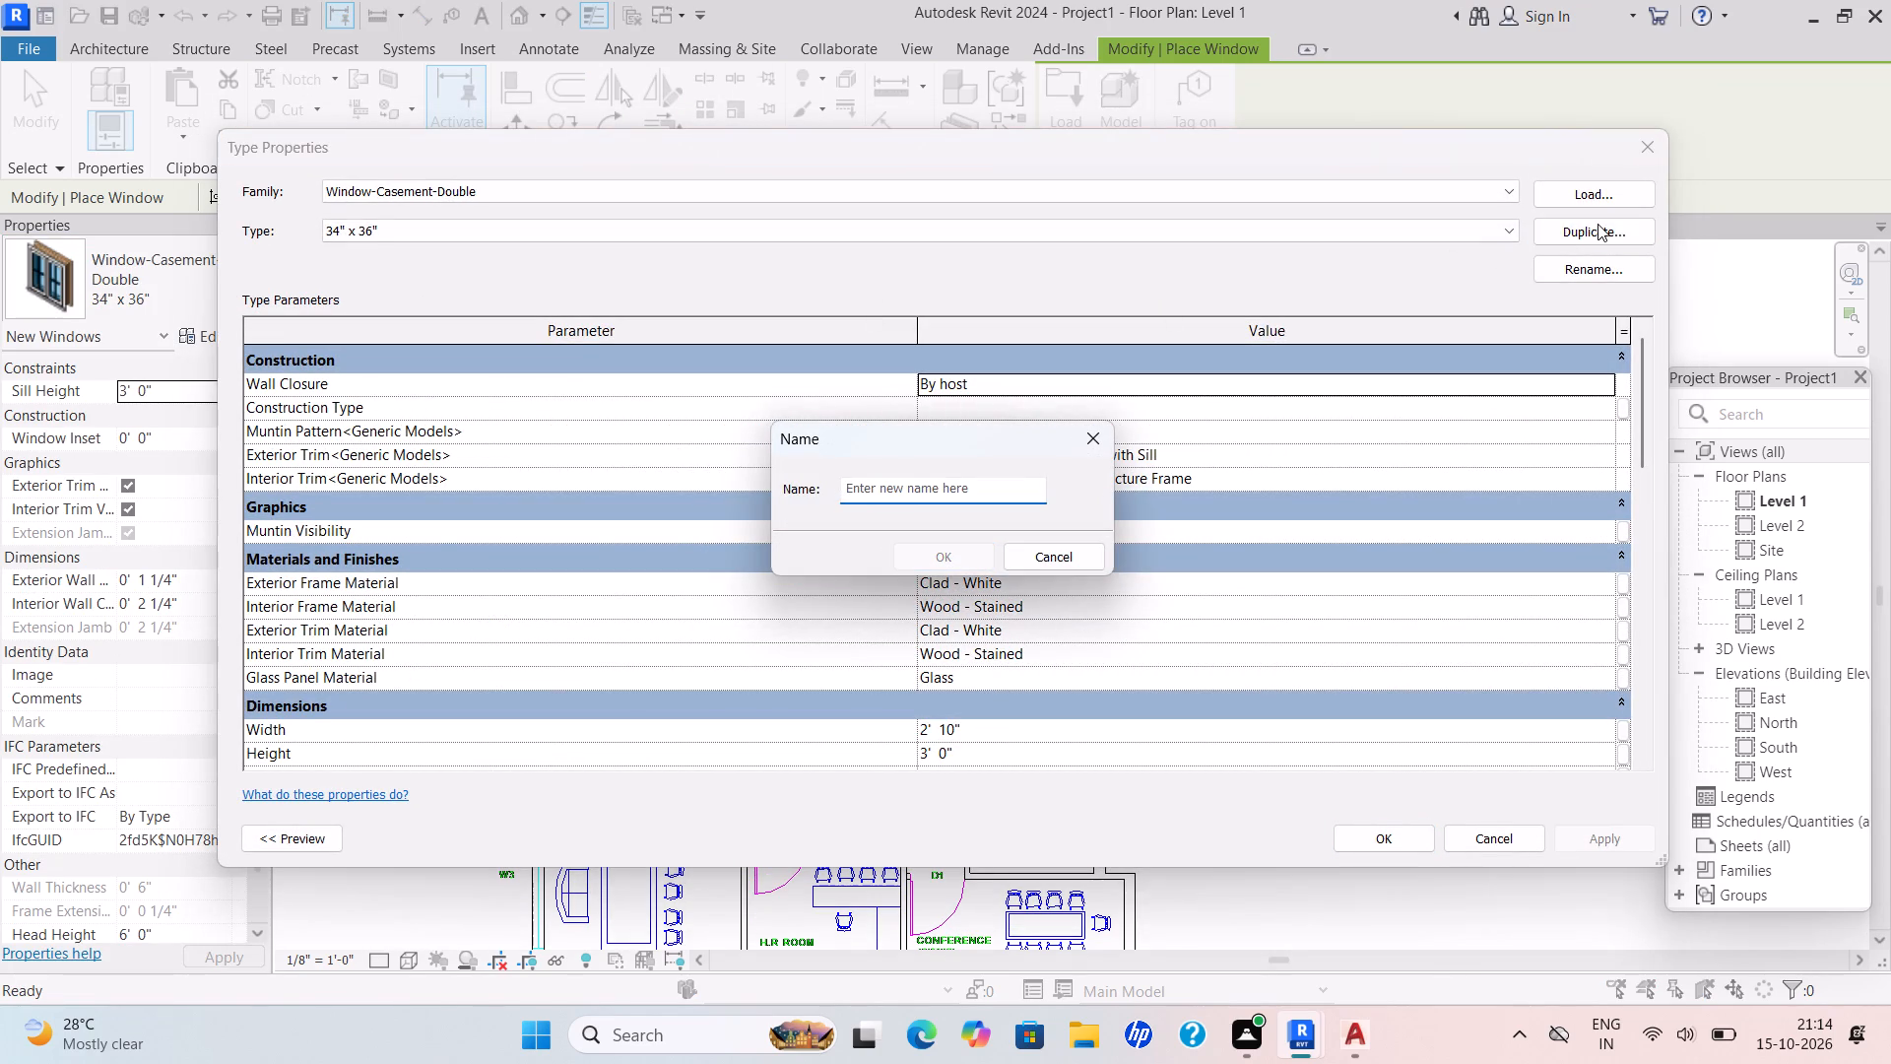
key(w)
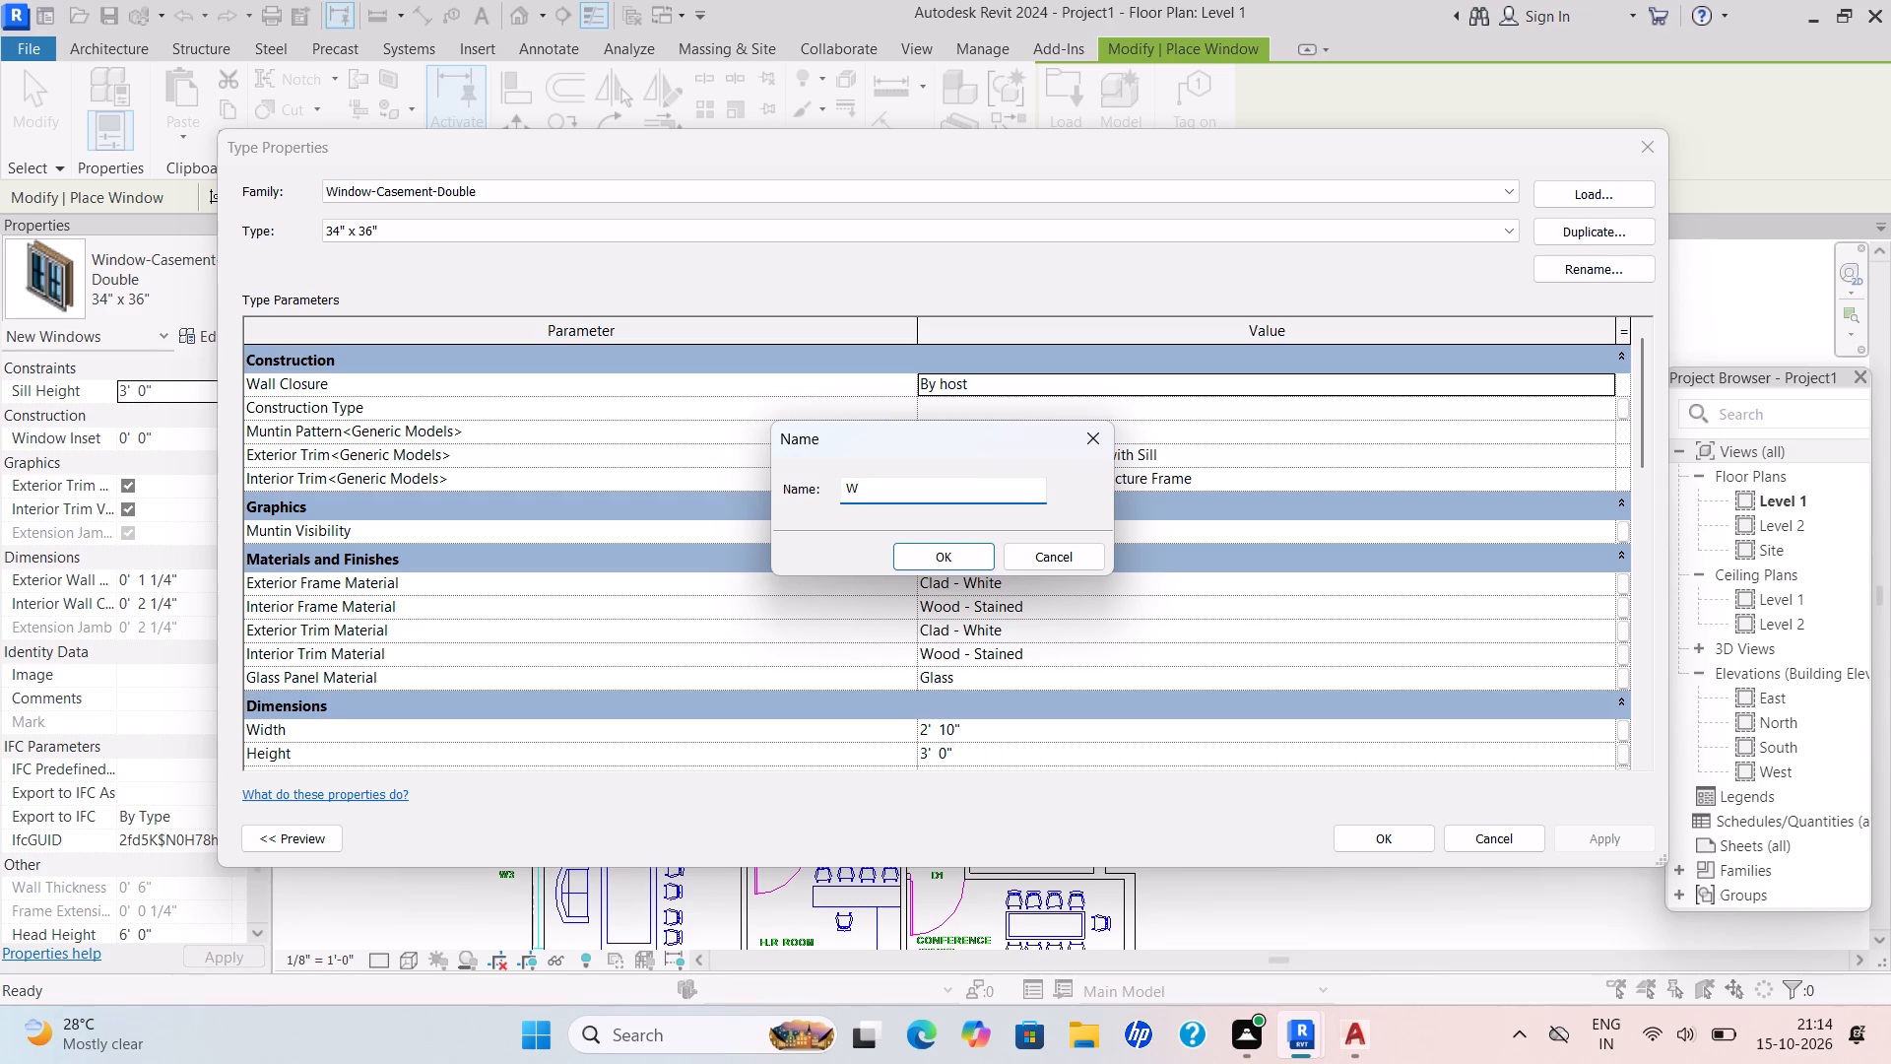
text(IN)
key(space)
text(6")
key(BackSpace)
key(BackSpace)
text(4')
key(Return)
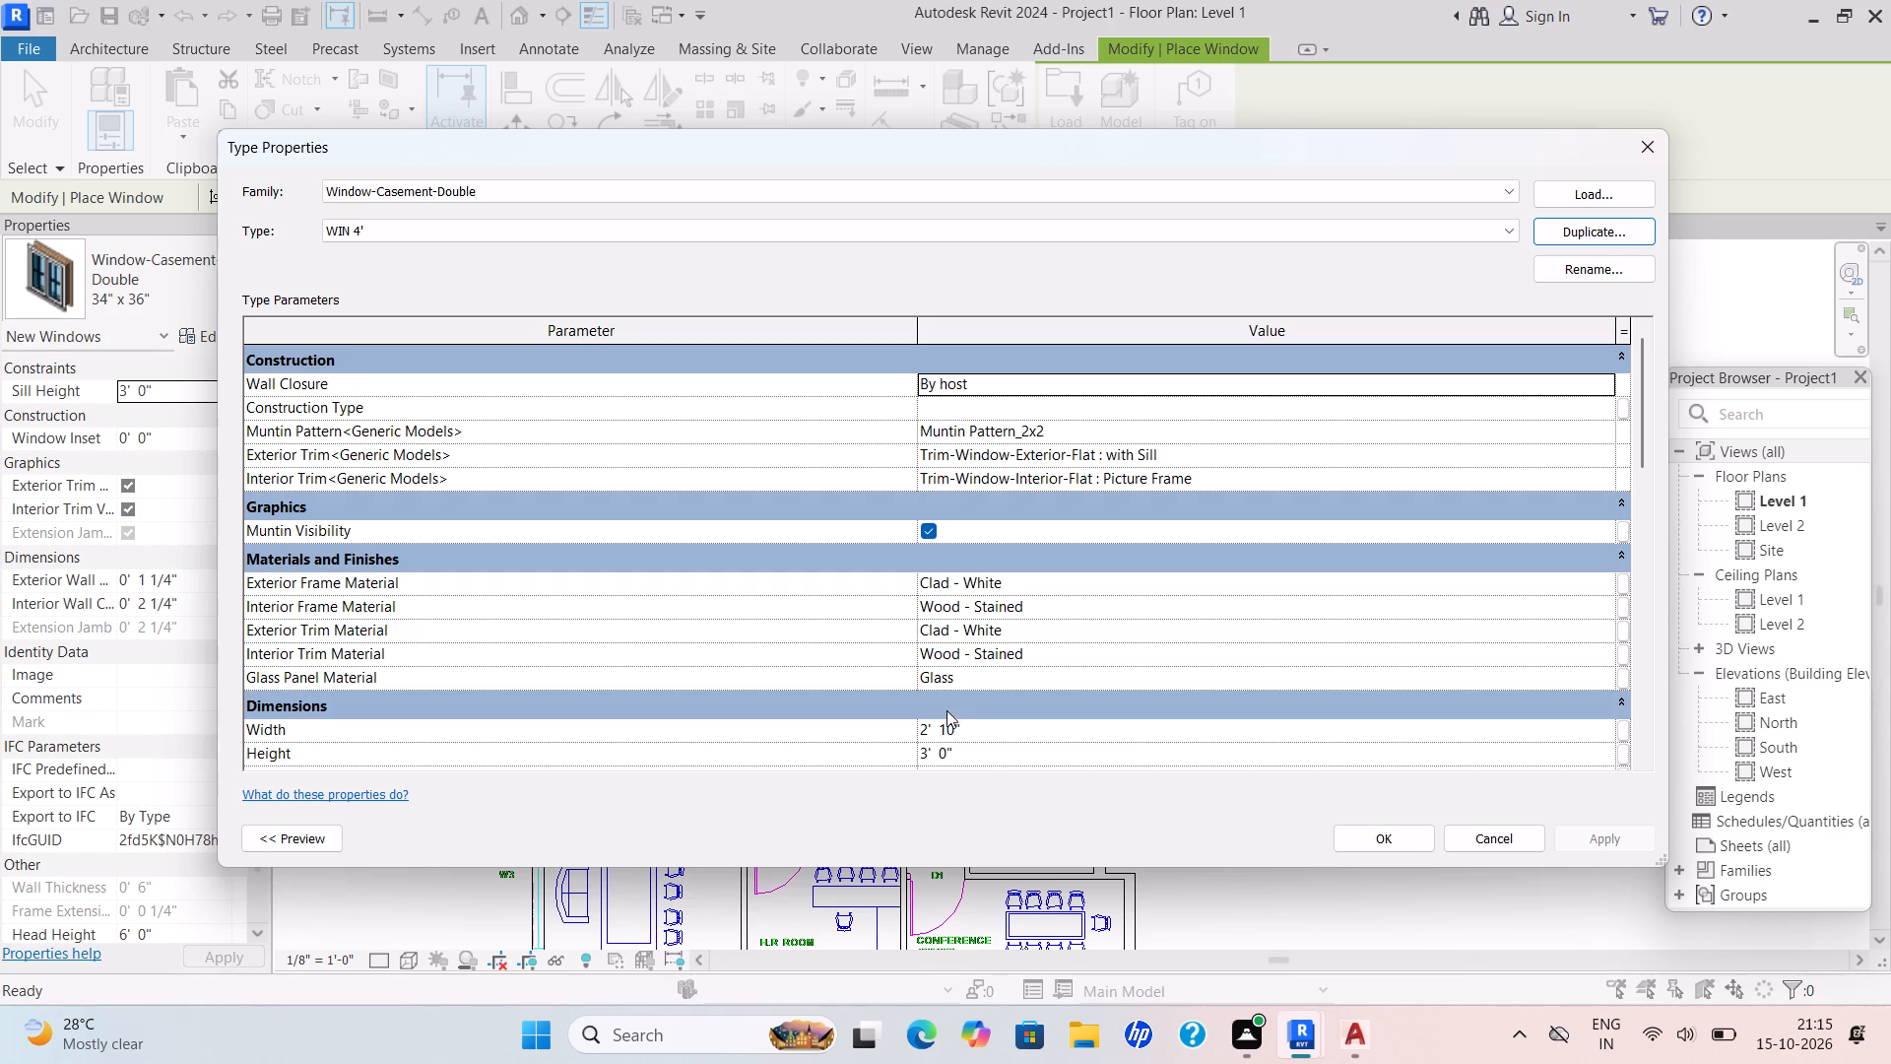
Set the WIN 4' type's width to 4' and apply it.
drag(965, 728, 952, 729)
drag(991, 733, 949, 733)
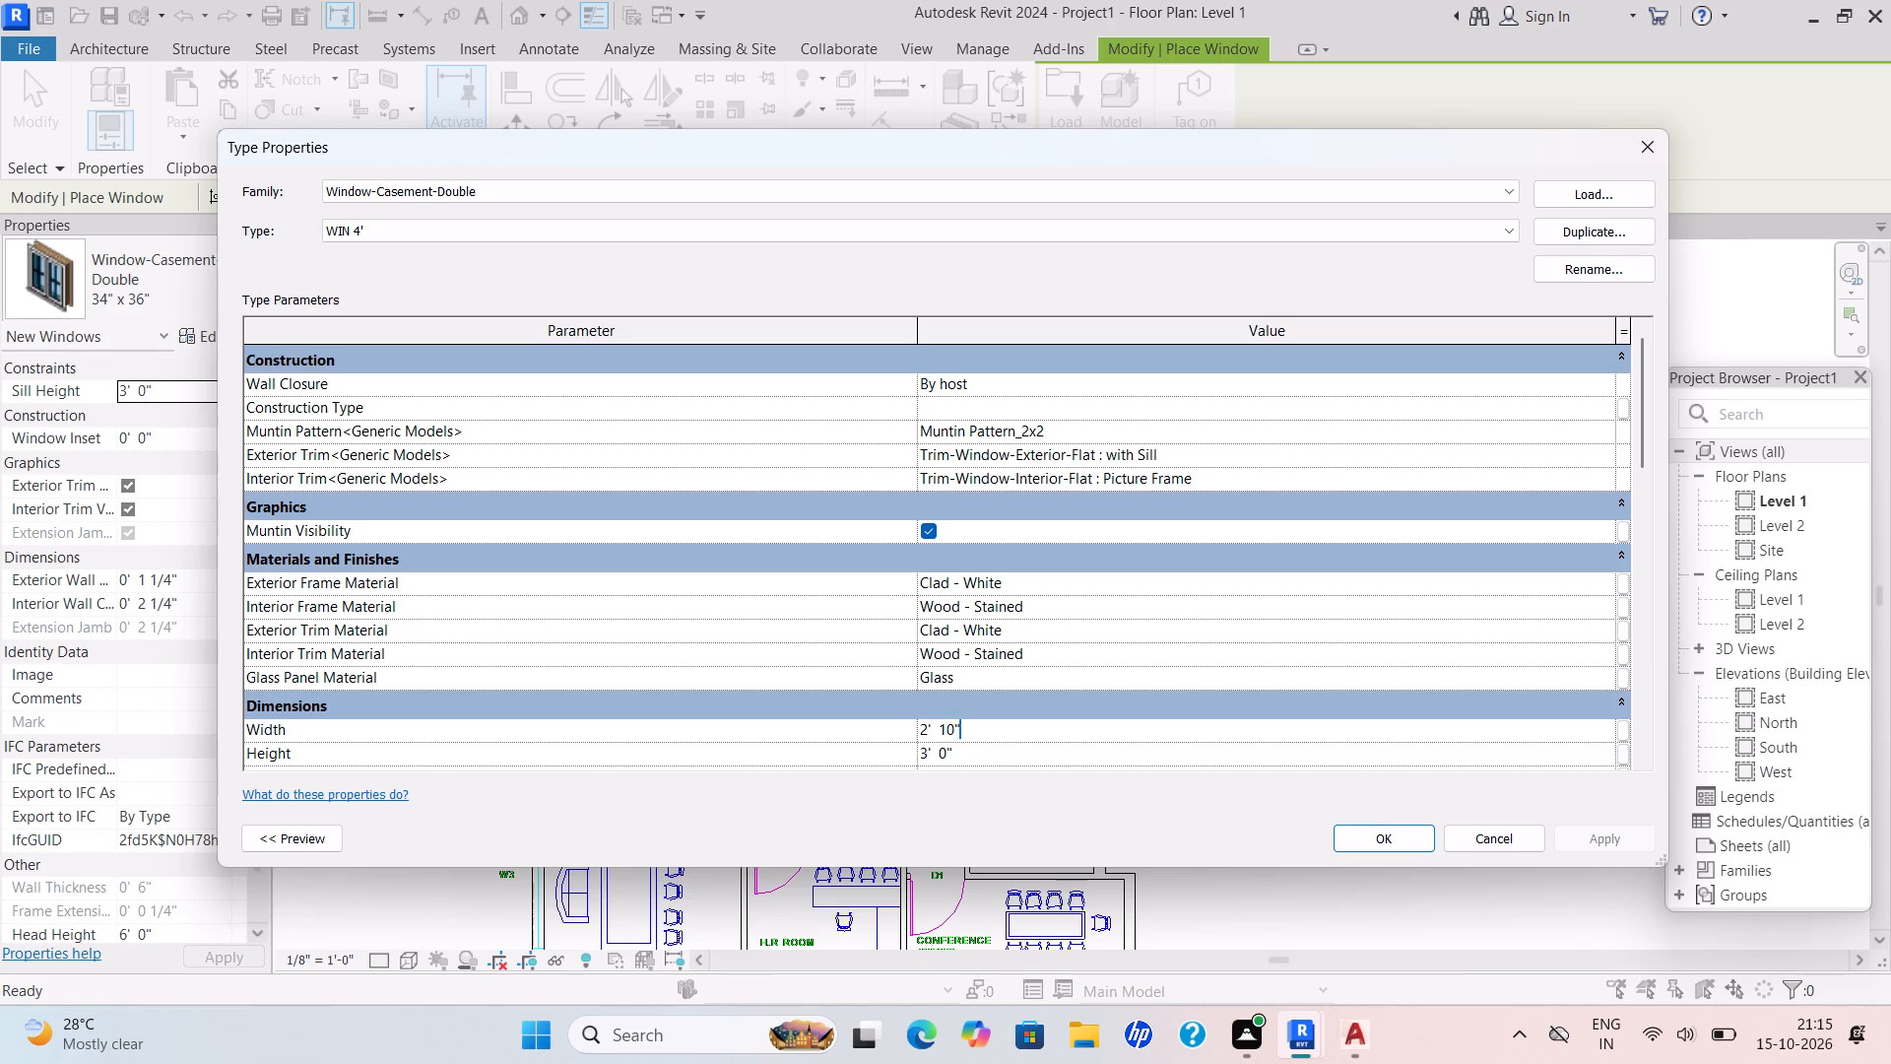
drag(949, 733, 918, 738)
key(BackSpace)
text(4')
key(Return)
click(1590, 840)
click(1365, 839)
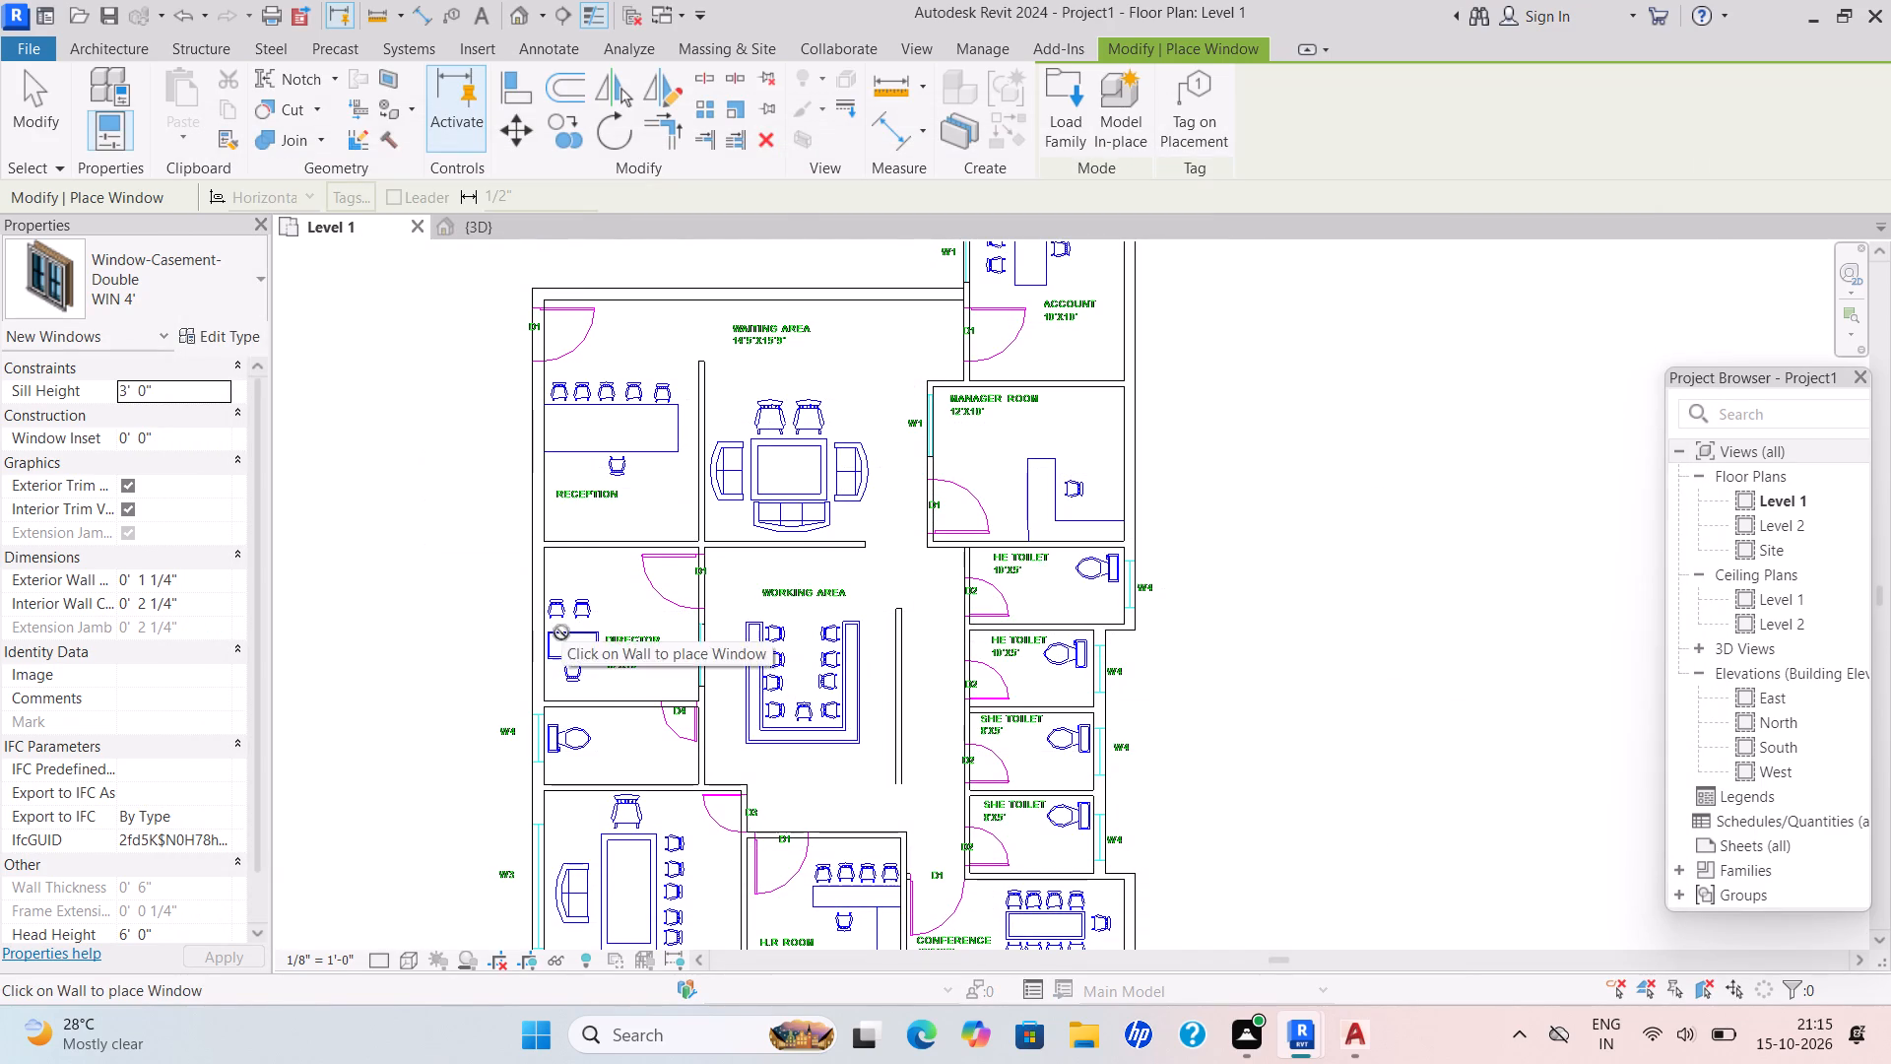
Duplicate the Window-Casement-Double 57" x 72" type as WIN 6'.
scroll(559, 632, down, 1)
middle_drag(555, 632, 584, 472)
scroll(559, 663, up, 4)
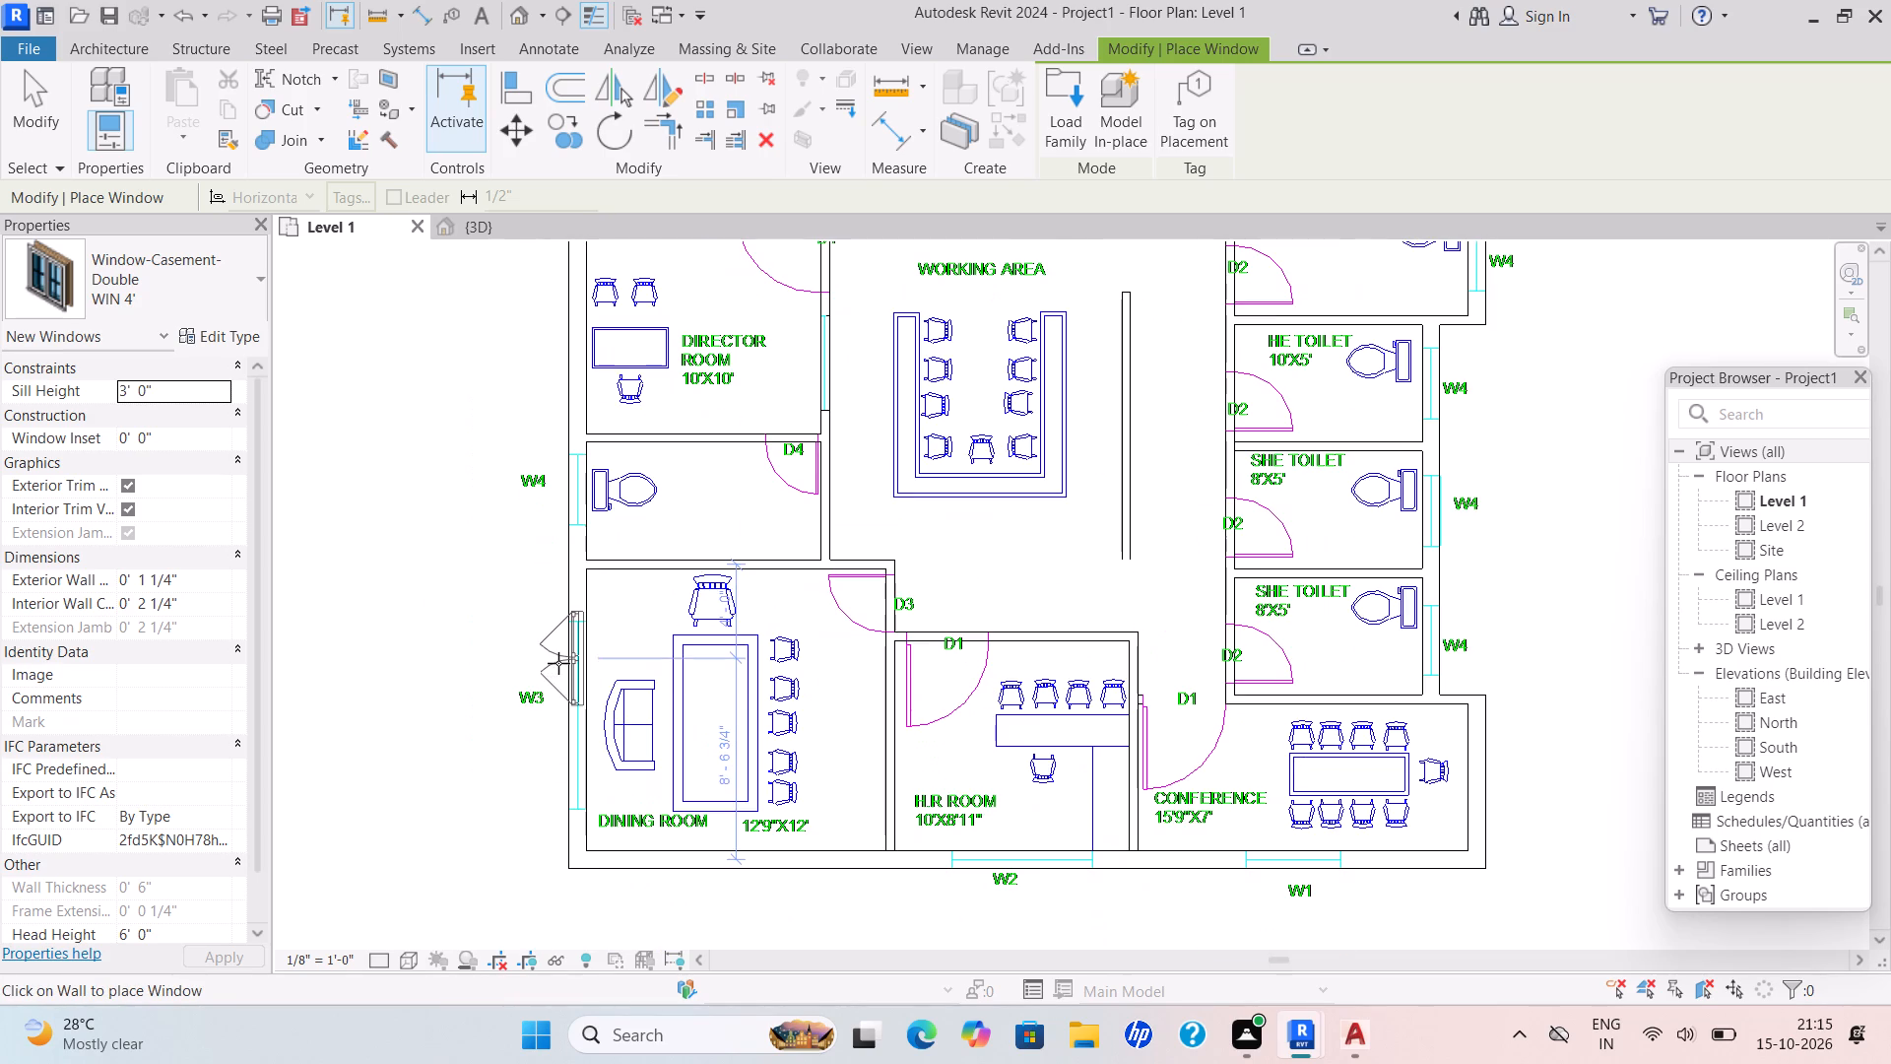
click(244, 299)
click(107, 685)
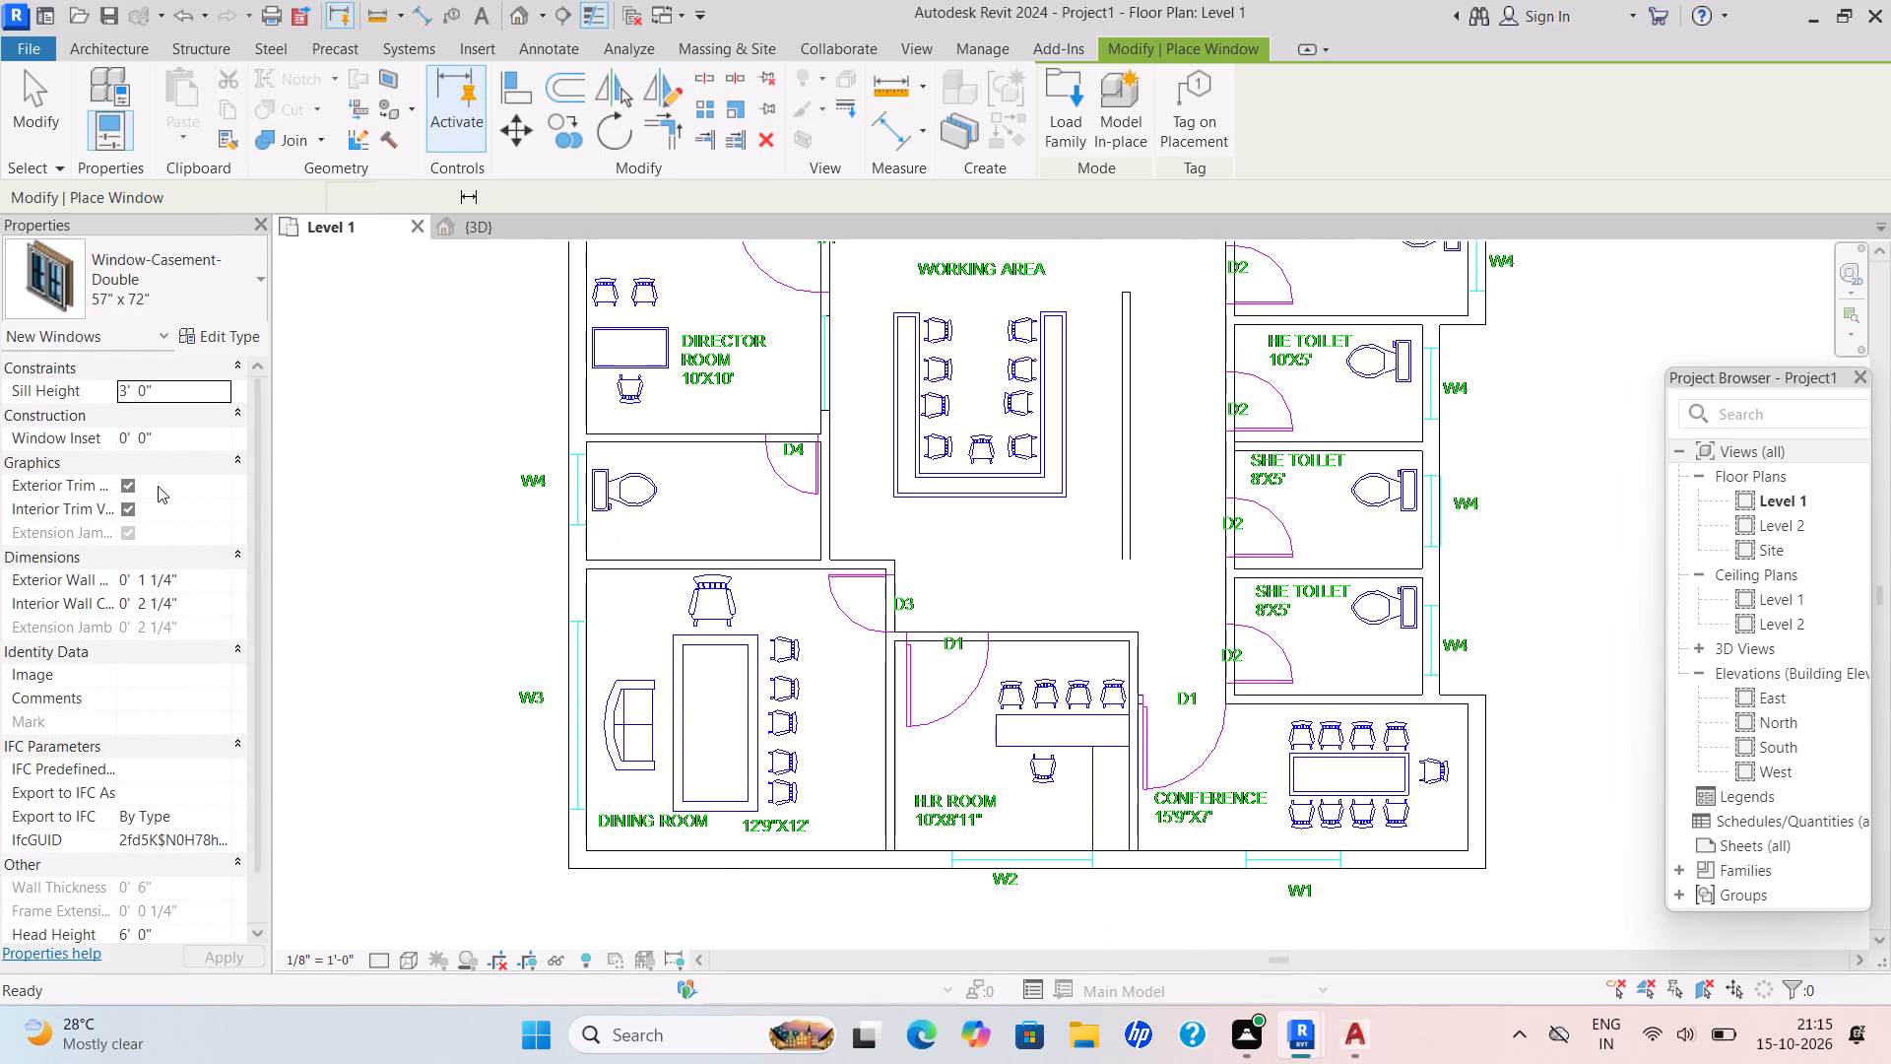
click(219, 327)
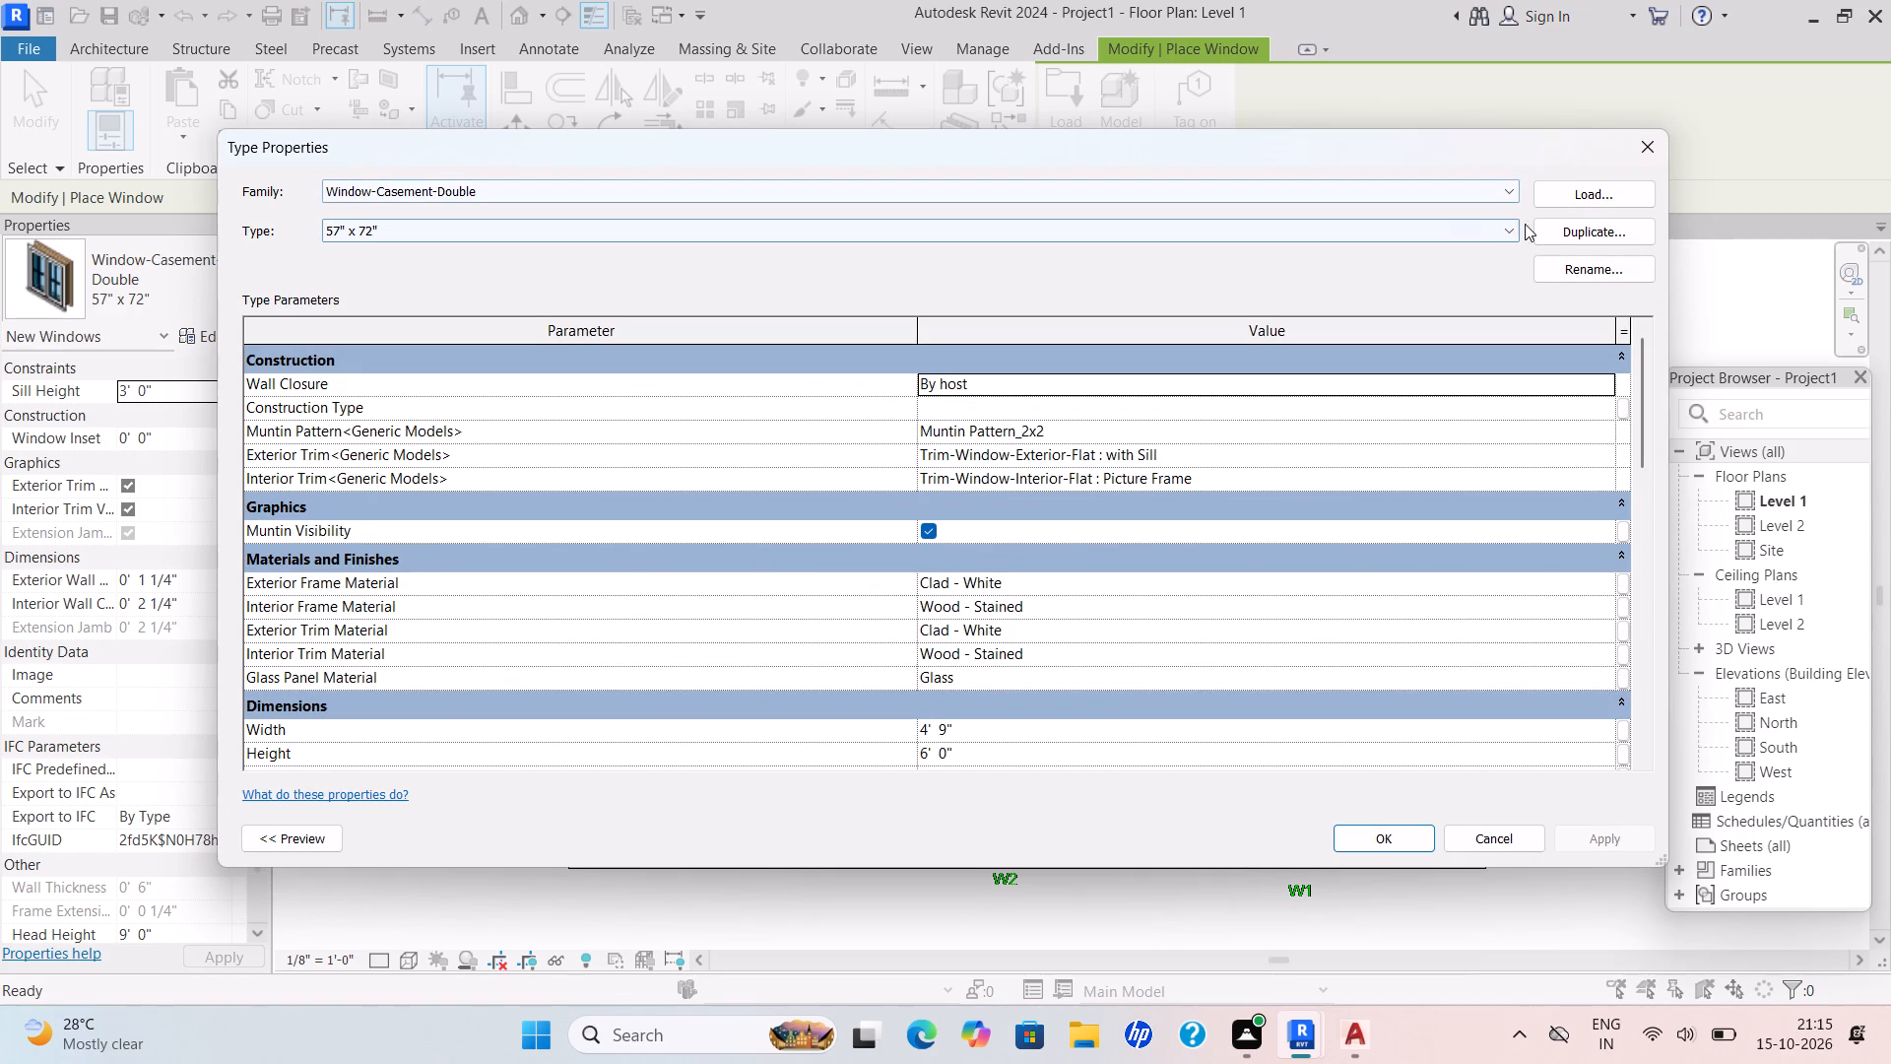
click(1576, 232)
key(BackSpace)
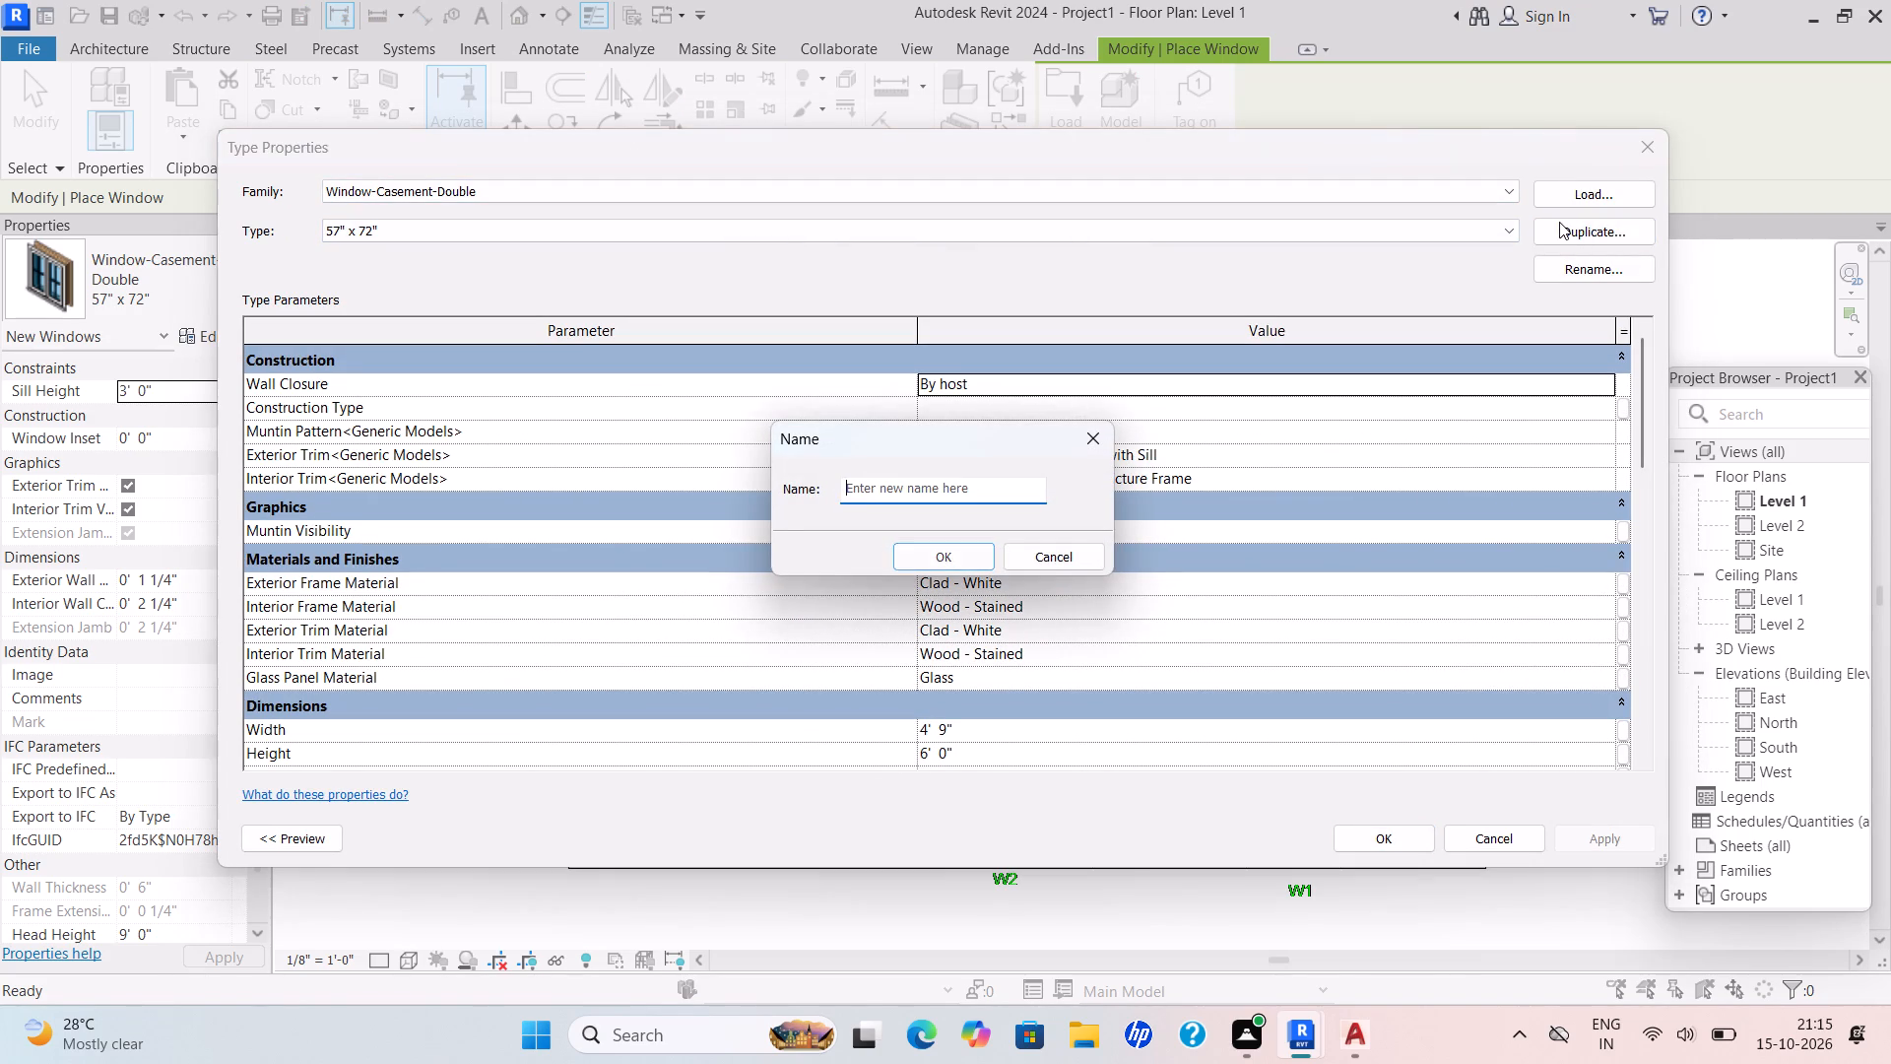
text(WIN)
key(space)
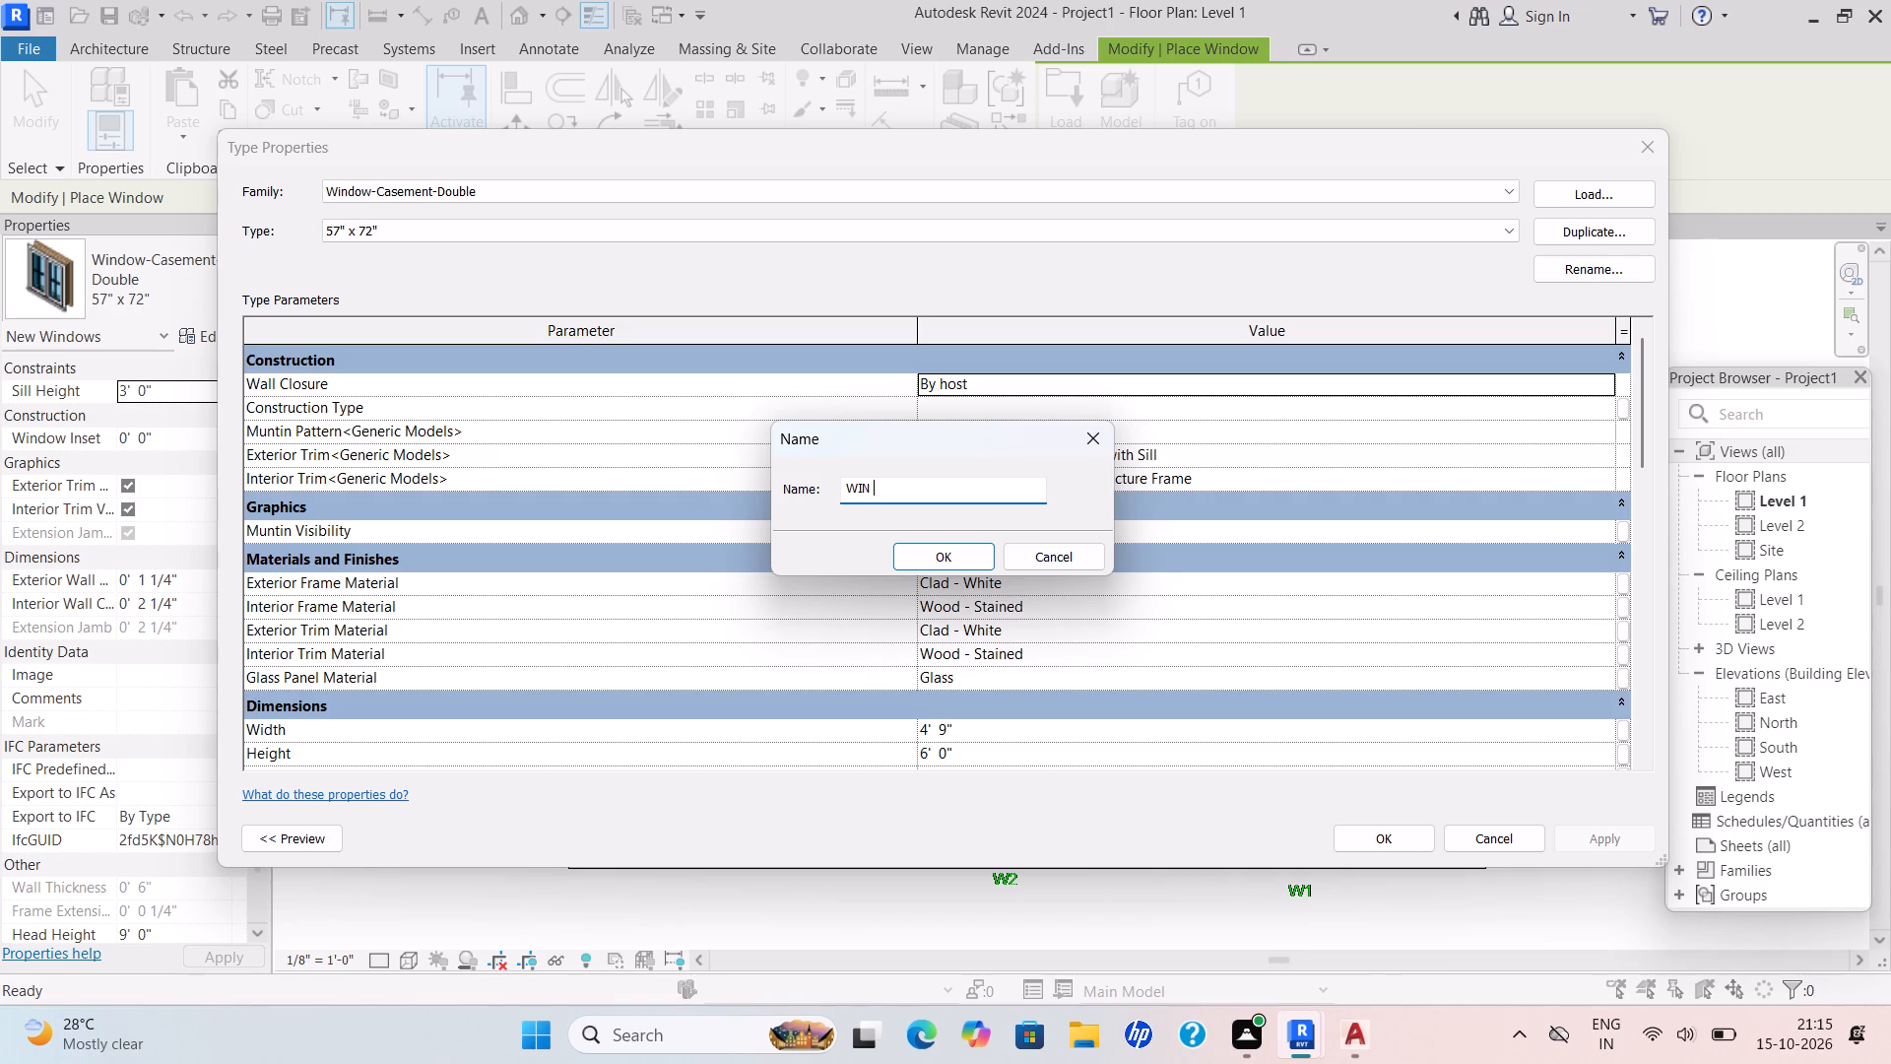
text(6')
key(Return)
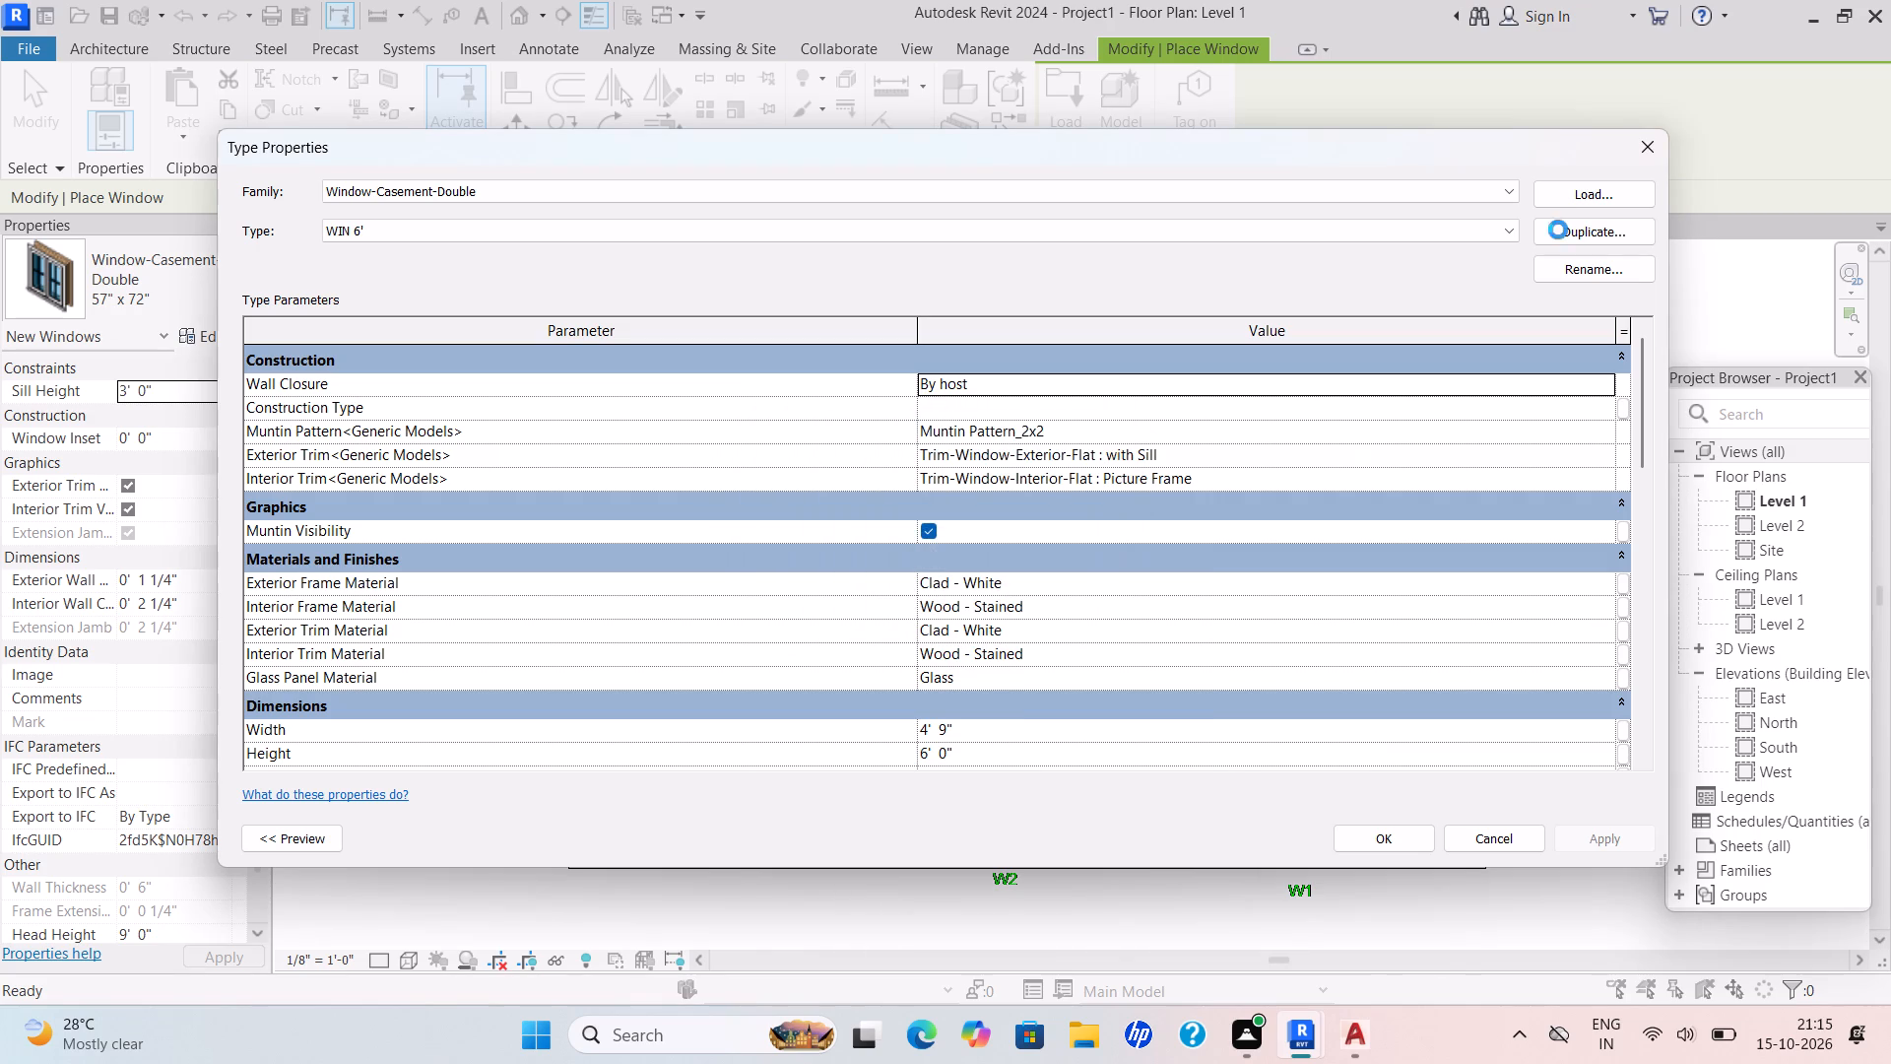
Set the WIN 6' type's width to 6' and apply it.
drag(982, 731, 913, 752)
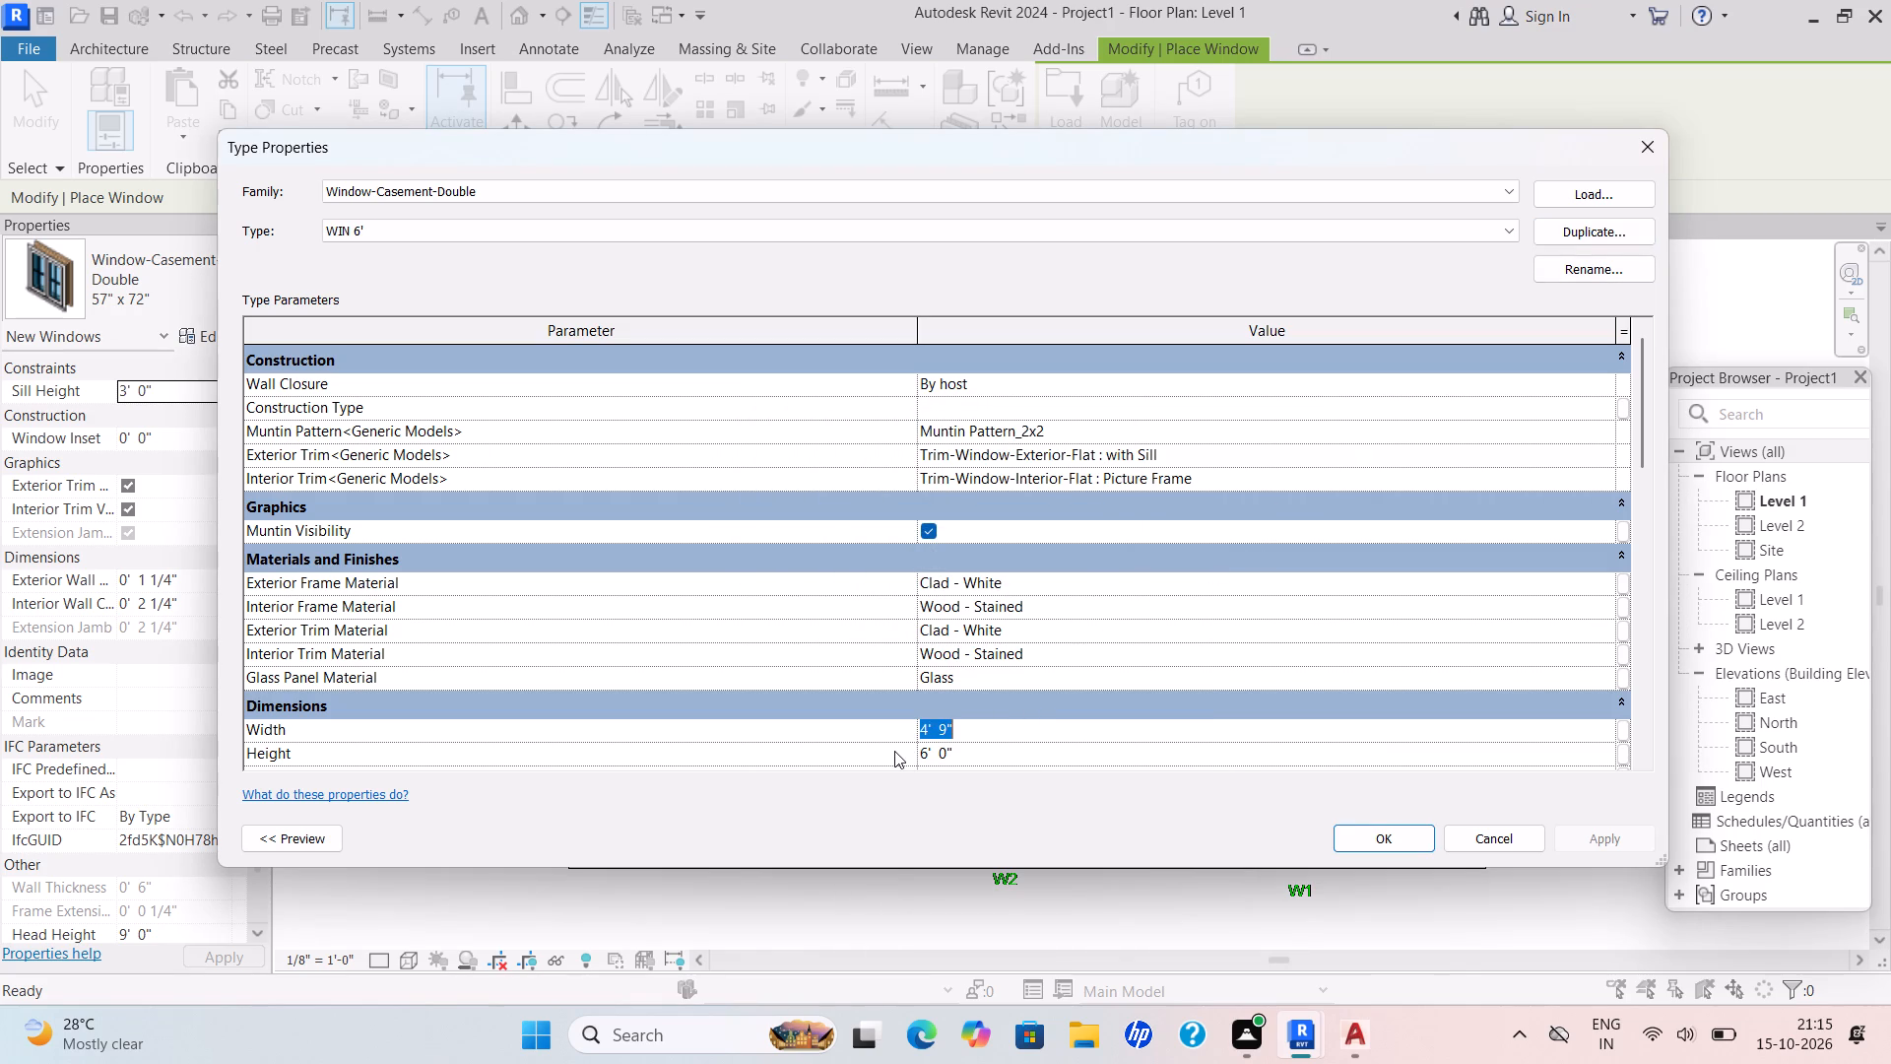
key(BackSpace)
text(6')
key(Return)
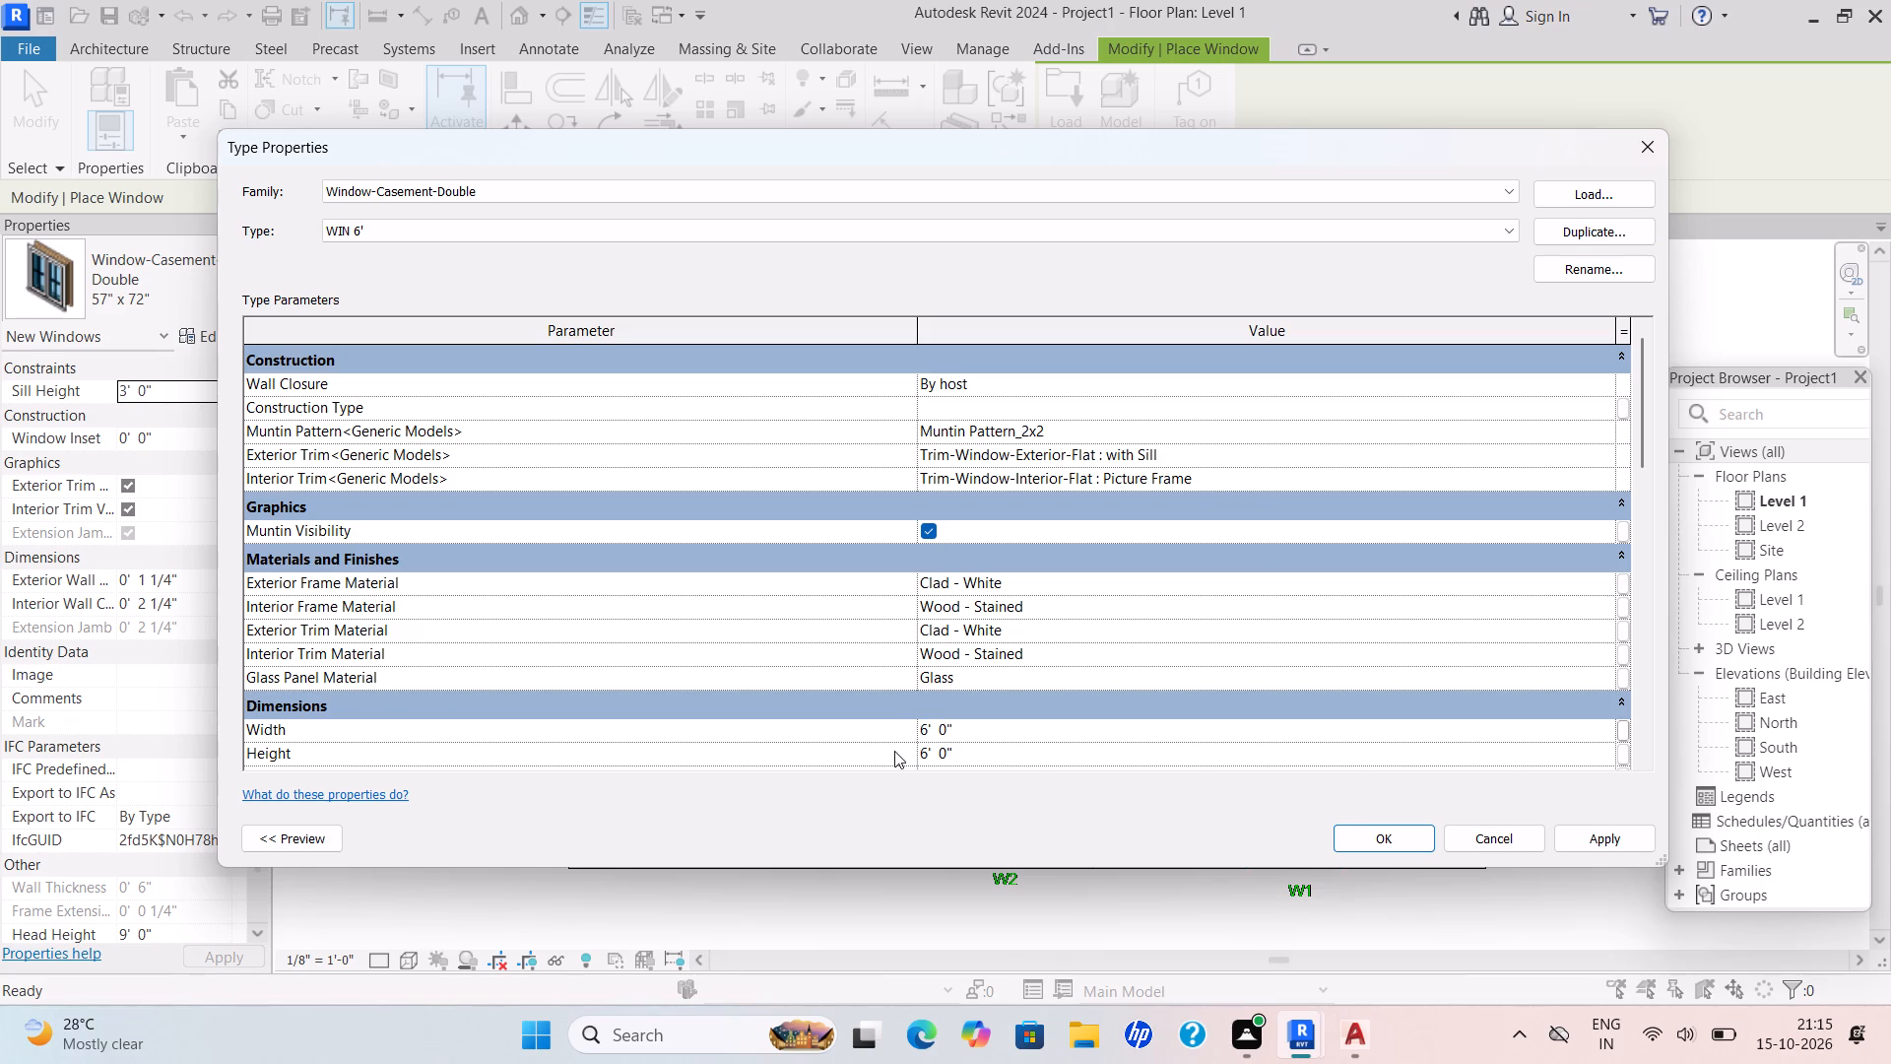
click(1595, 841)
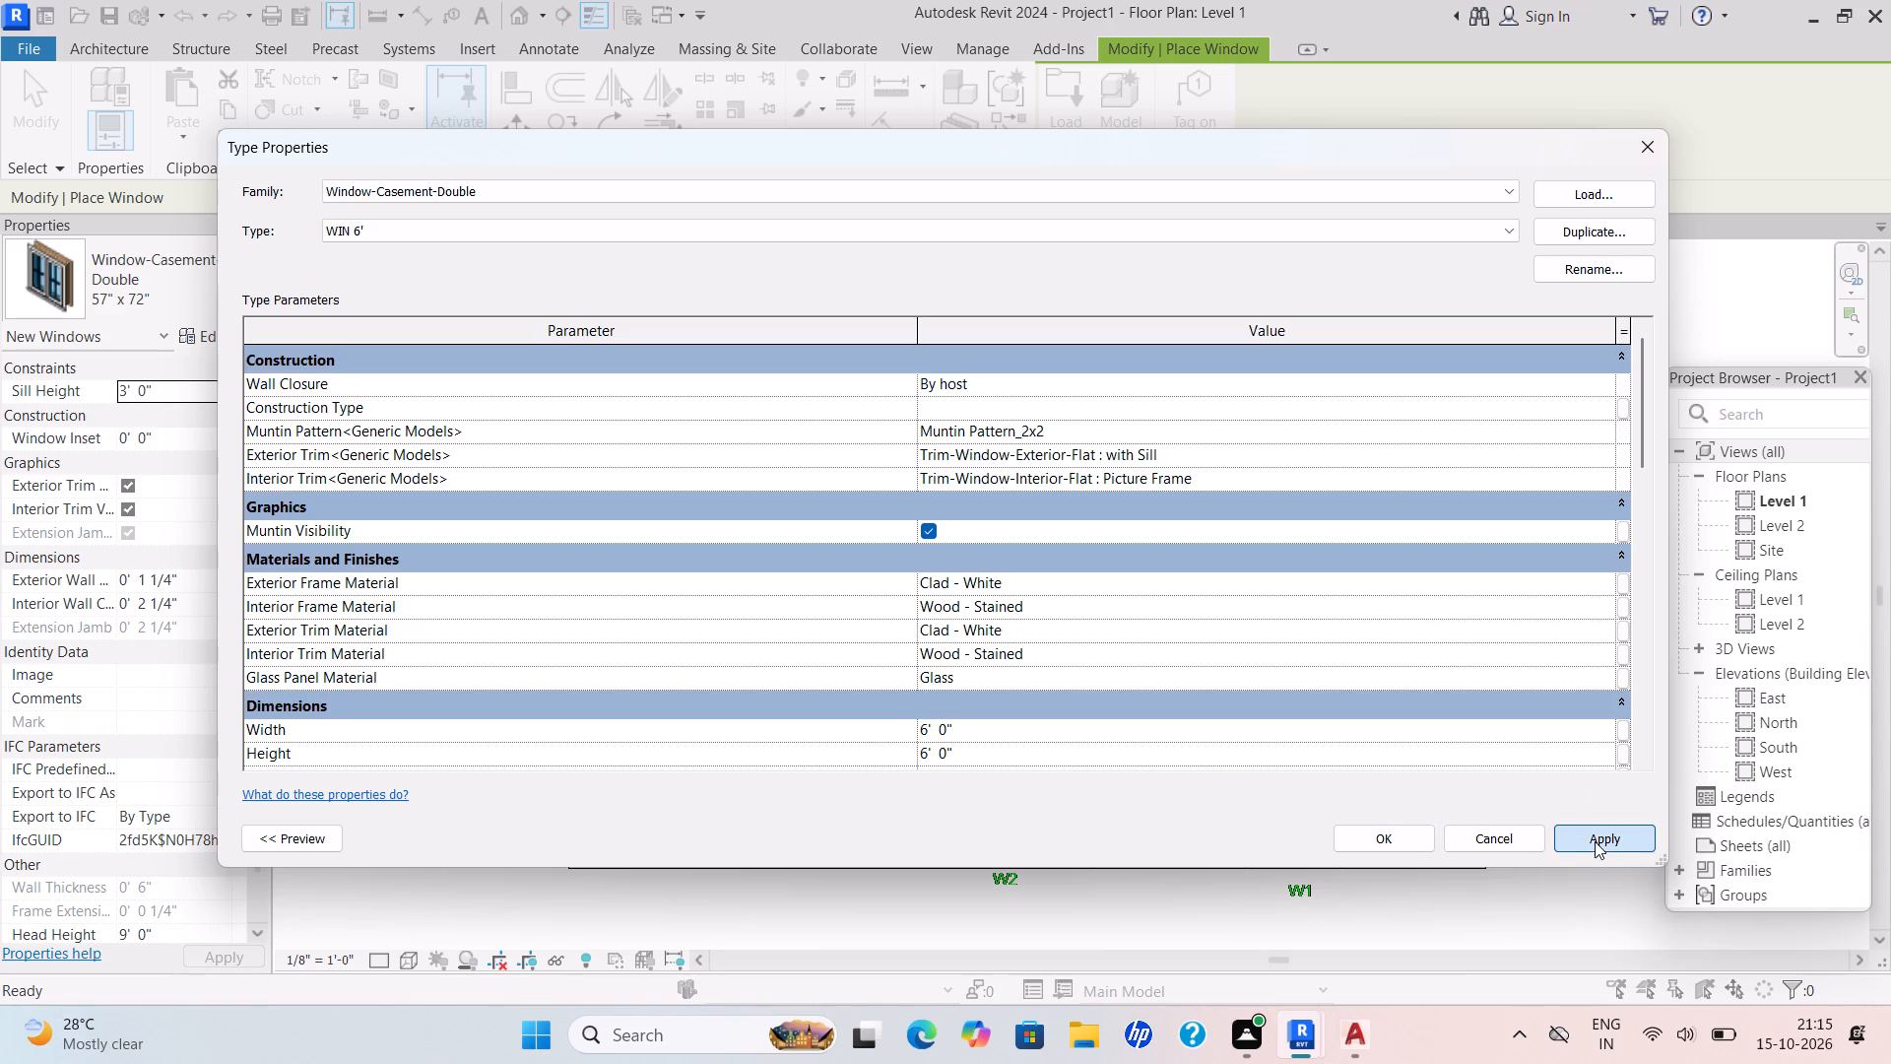
click(1373, 836)
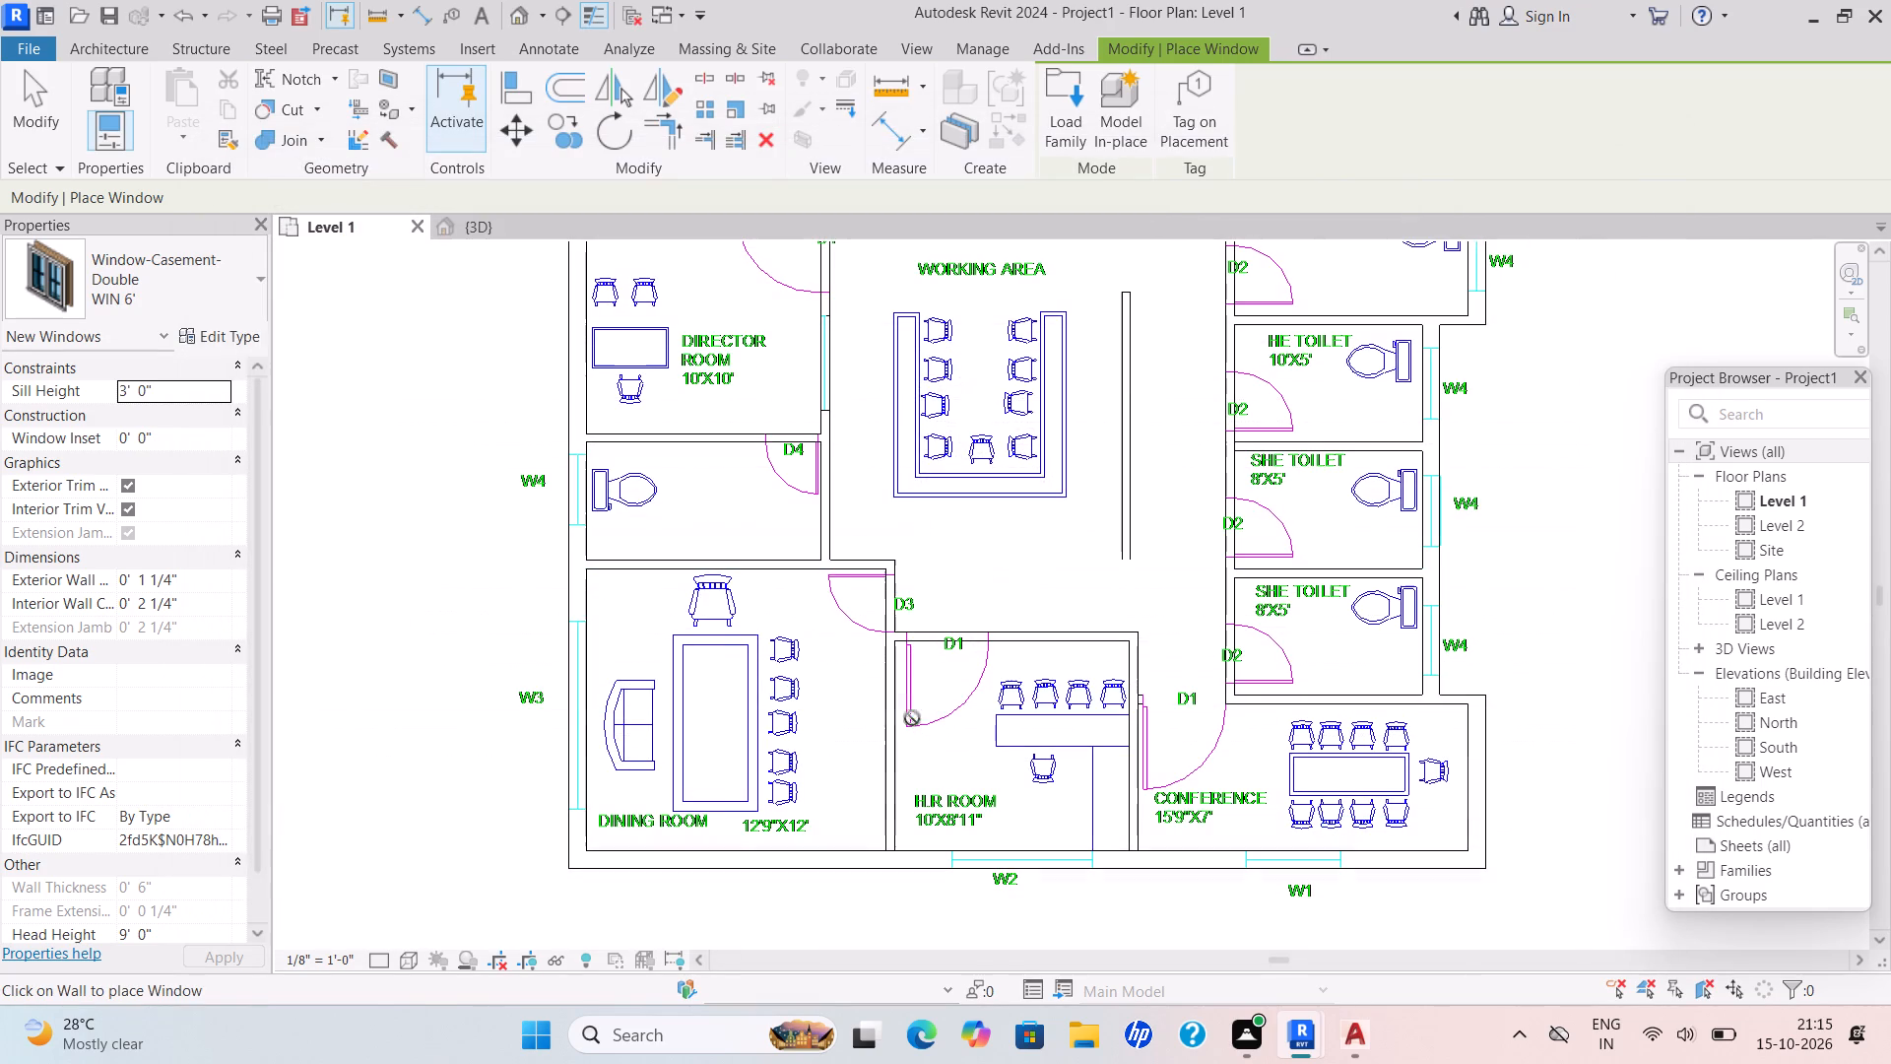
Place WIN 6' windows at mark W3 in the Dining Room's west wall and at mark W2 in the H.R Room's south wall.
scroll(587, 738, up, 3)
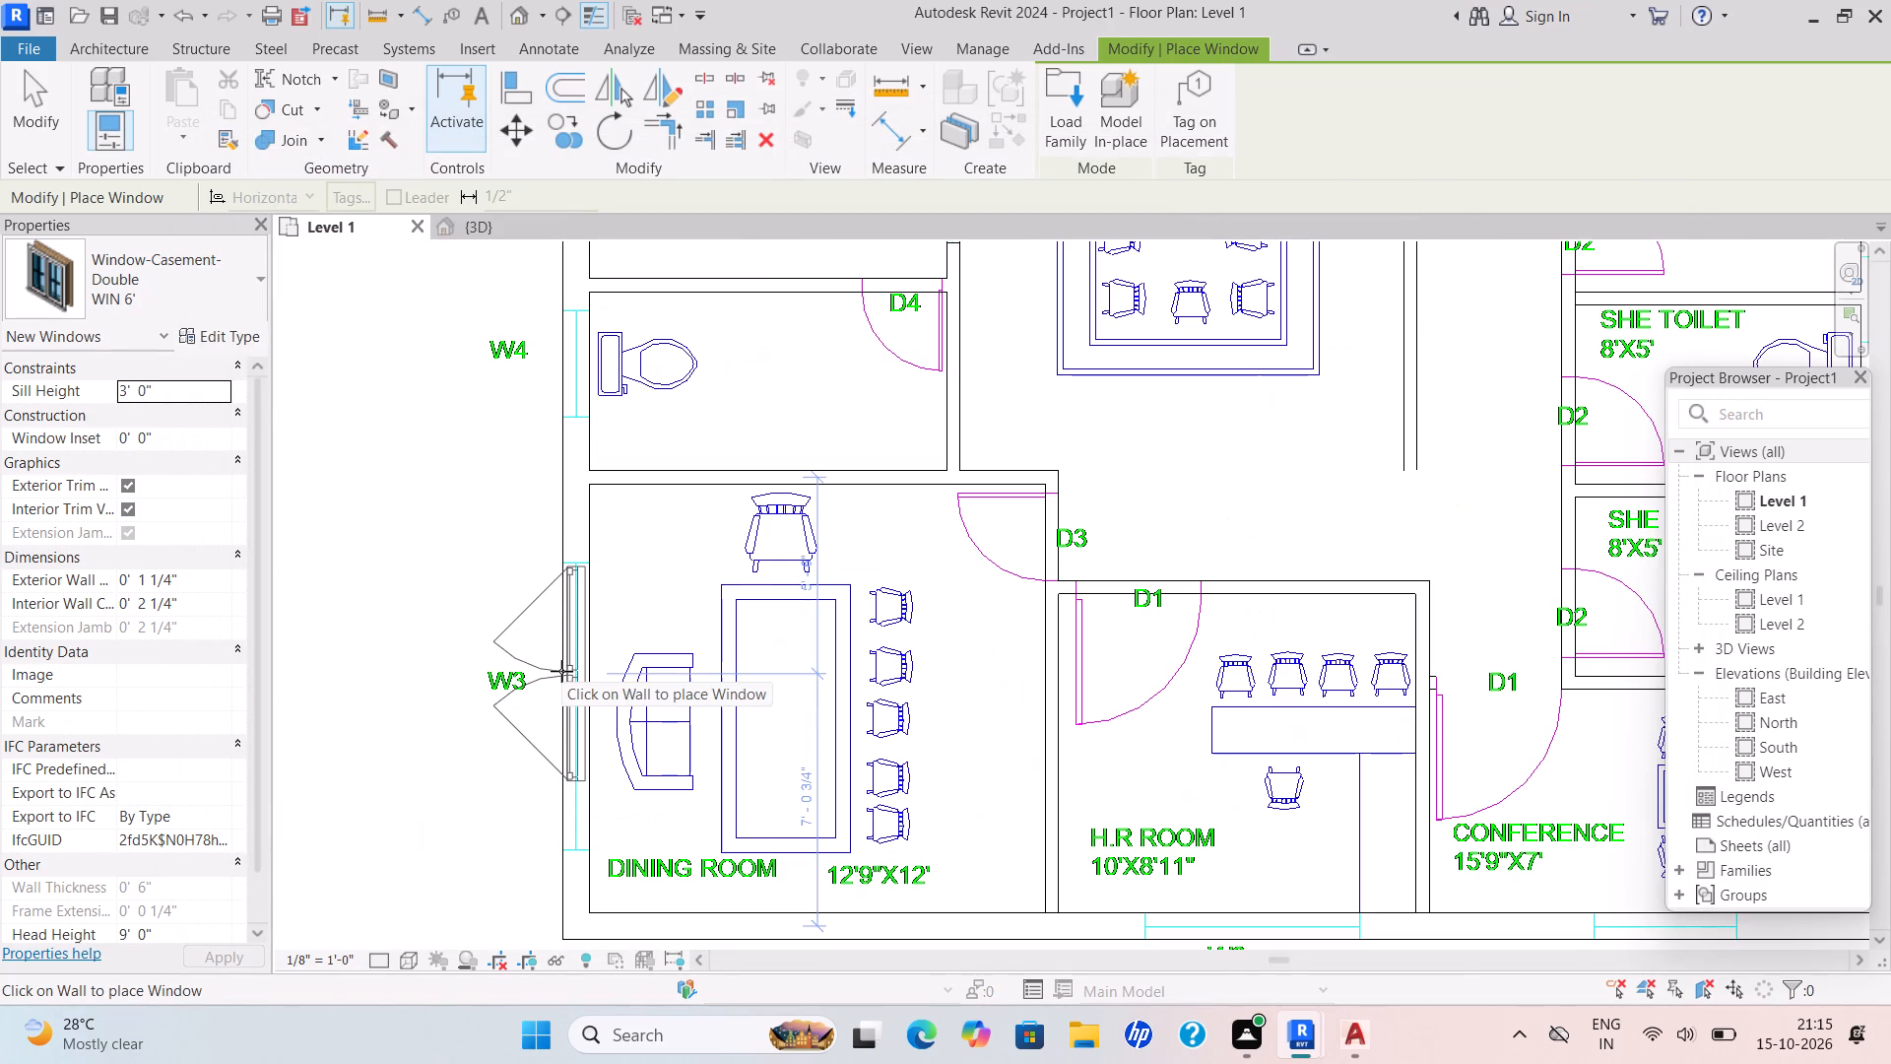
click(564, 687)
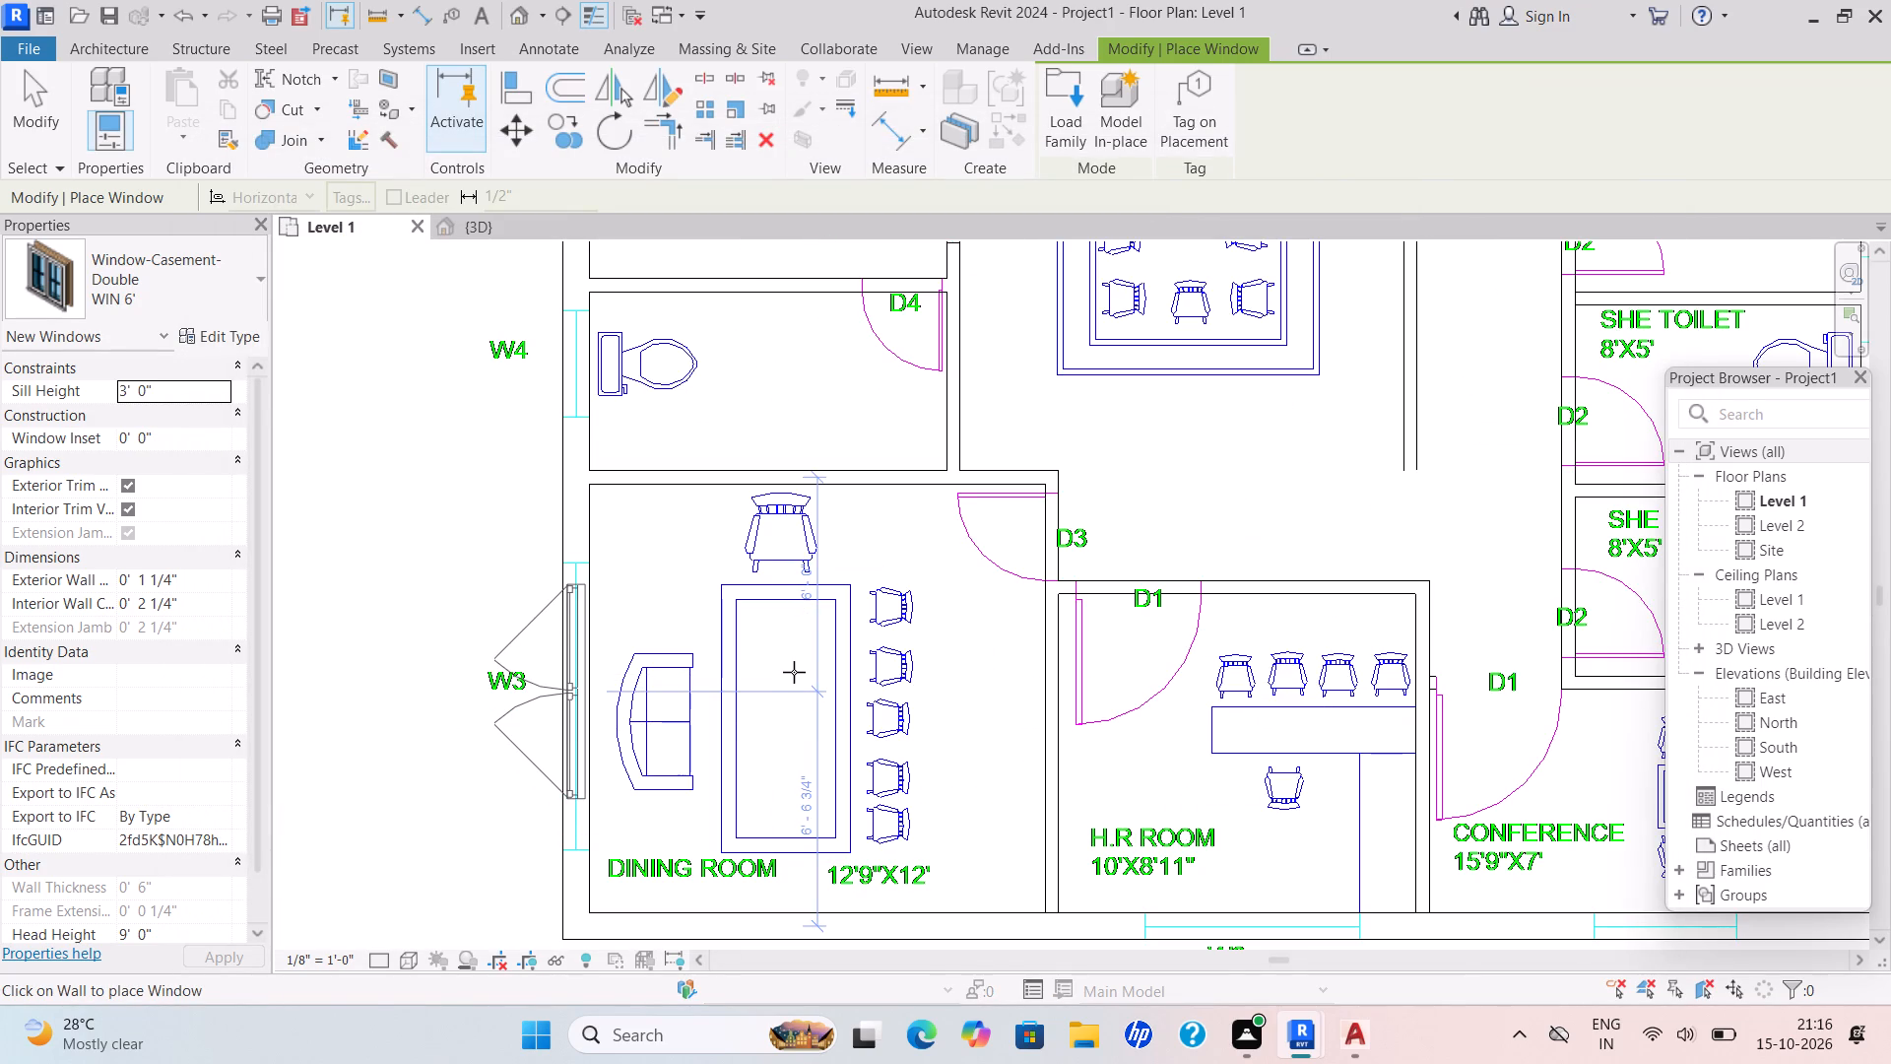
scroll(800, 672, down, 2)
middle_drag(802, 672, 634, 625)
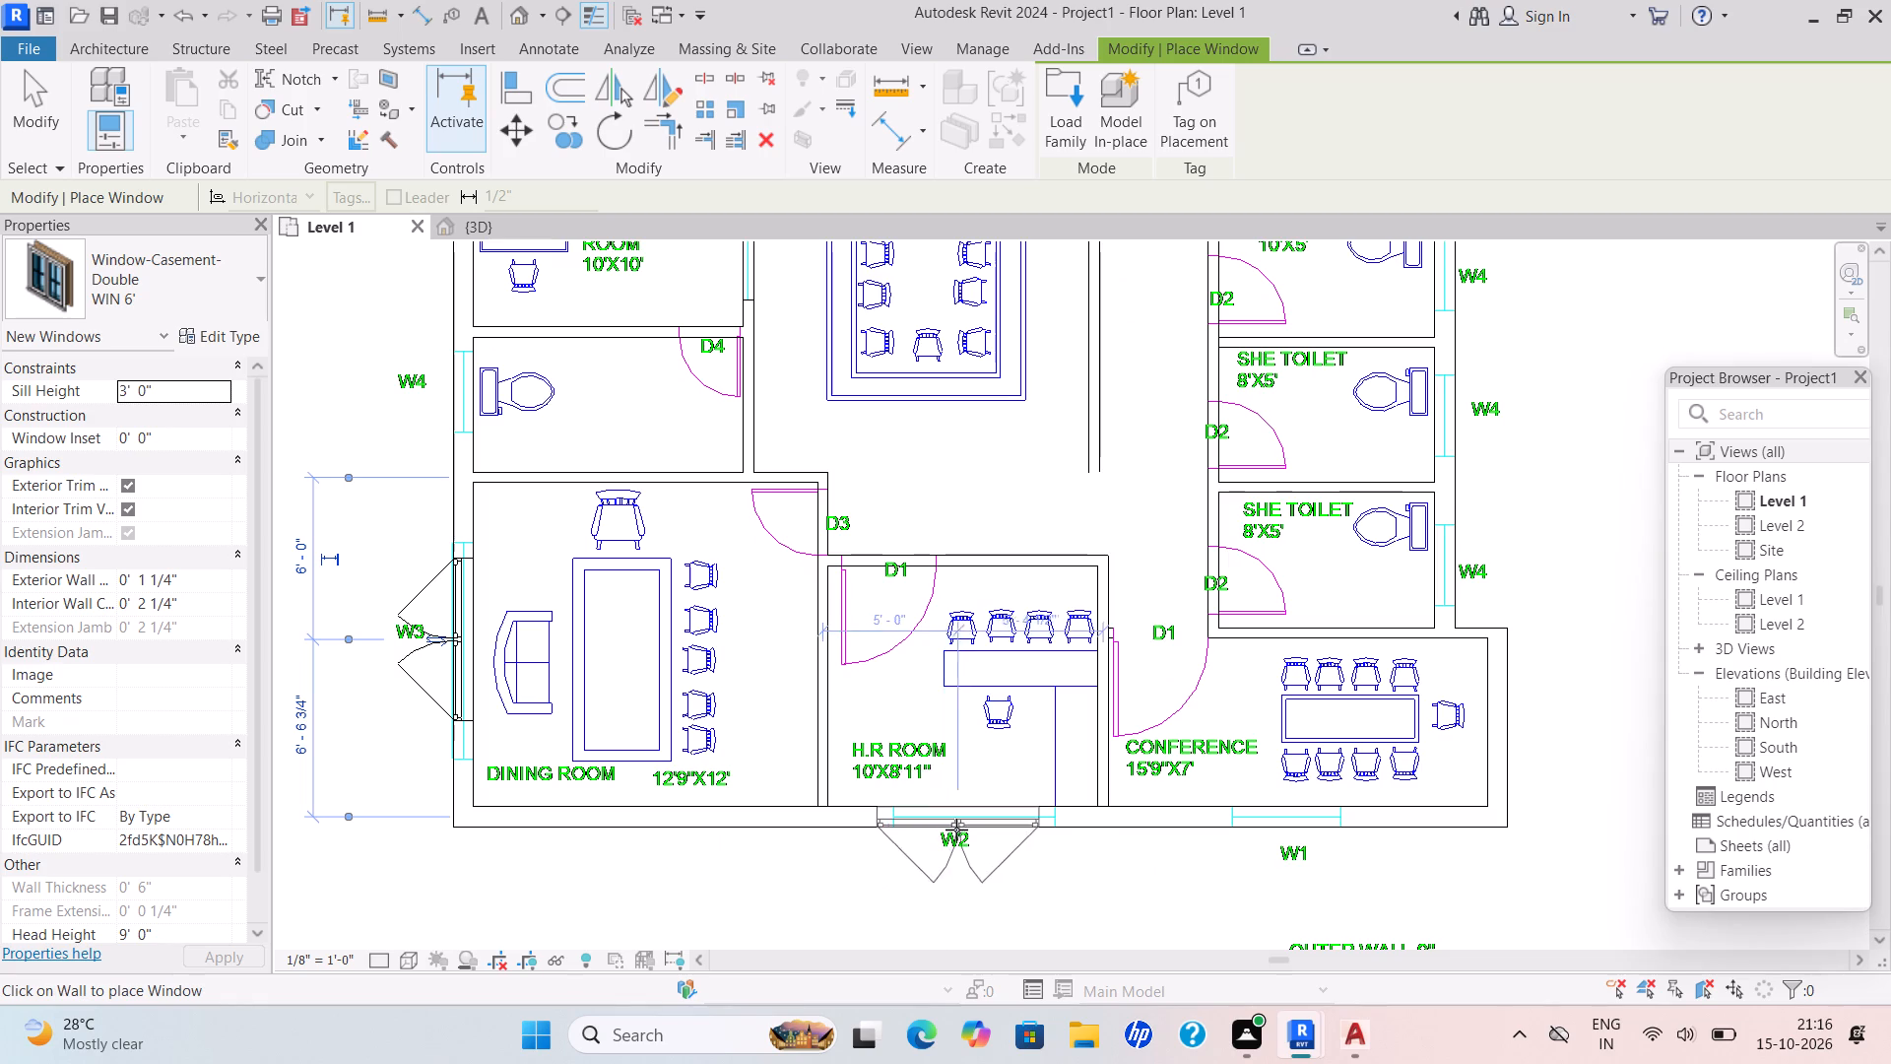
scroll(958, 832, up, 4)
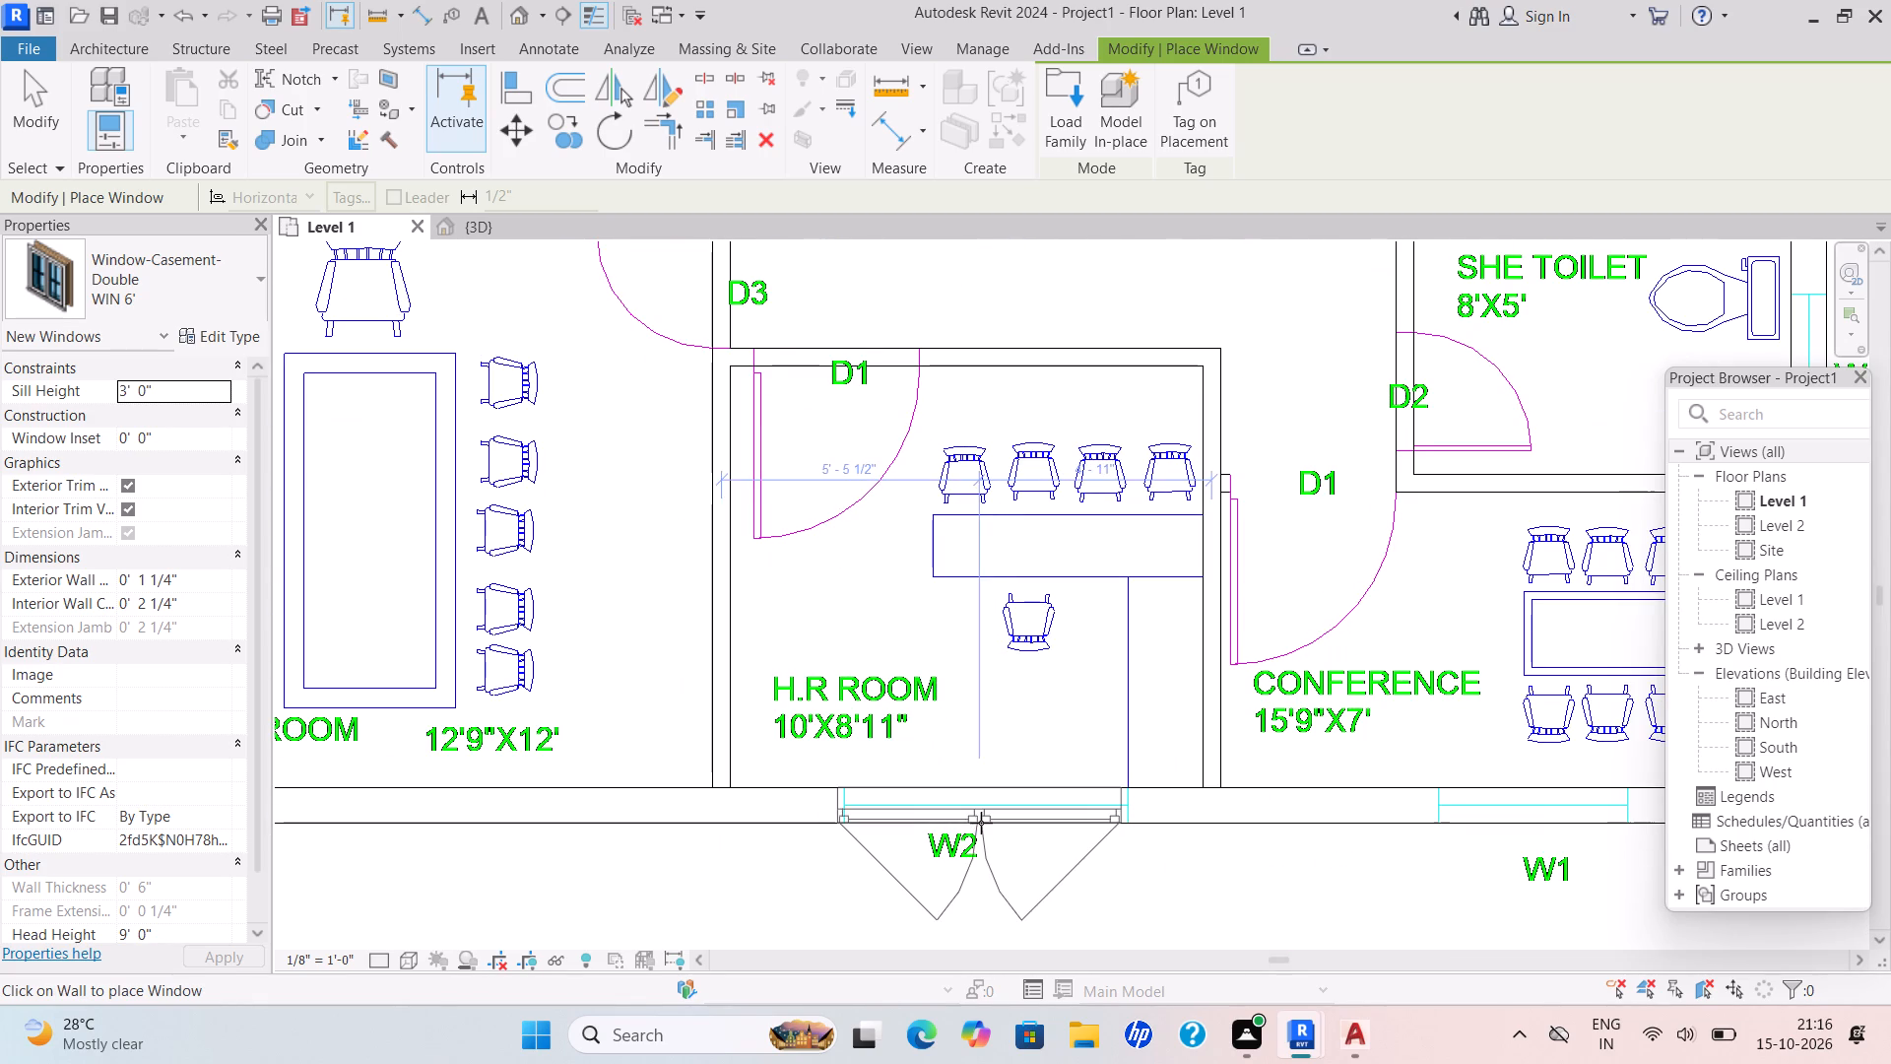
click(994, 812)
Place a WIN 4' window at mark W1 in the Conference room's south outer wall.
scroll(1153, 814, down, 2)
middle_drag(1153, 814, 1089, 819)
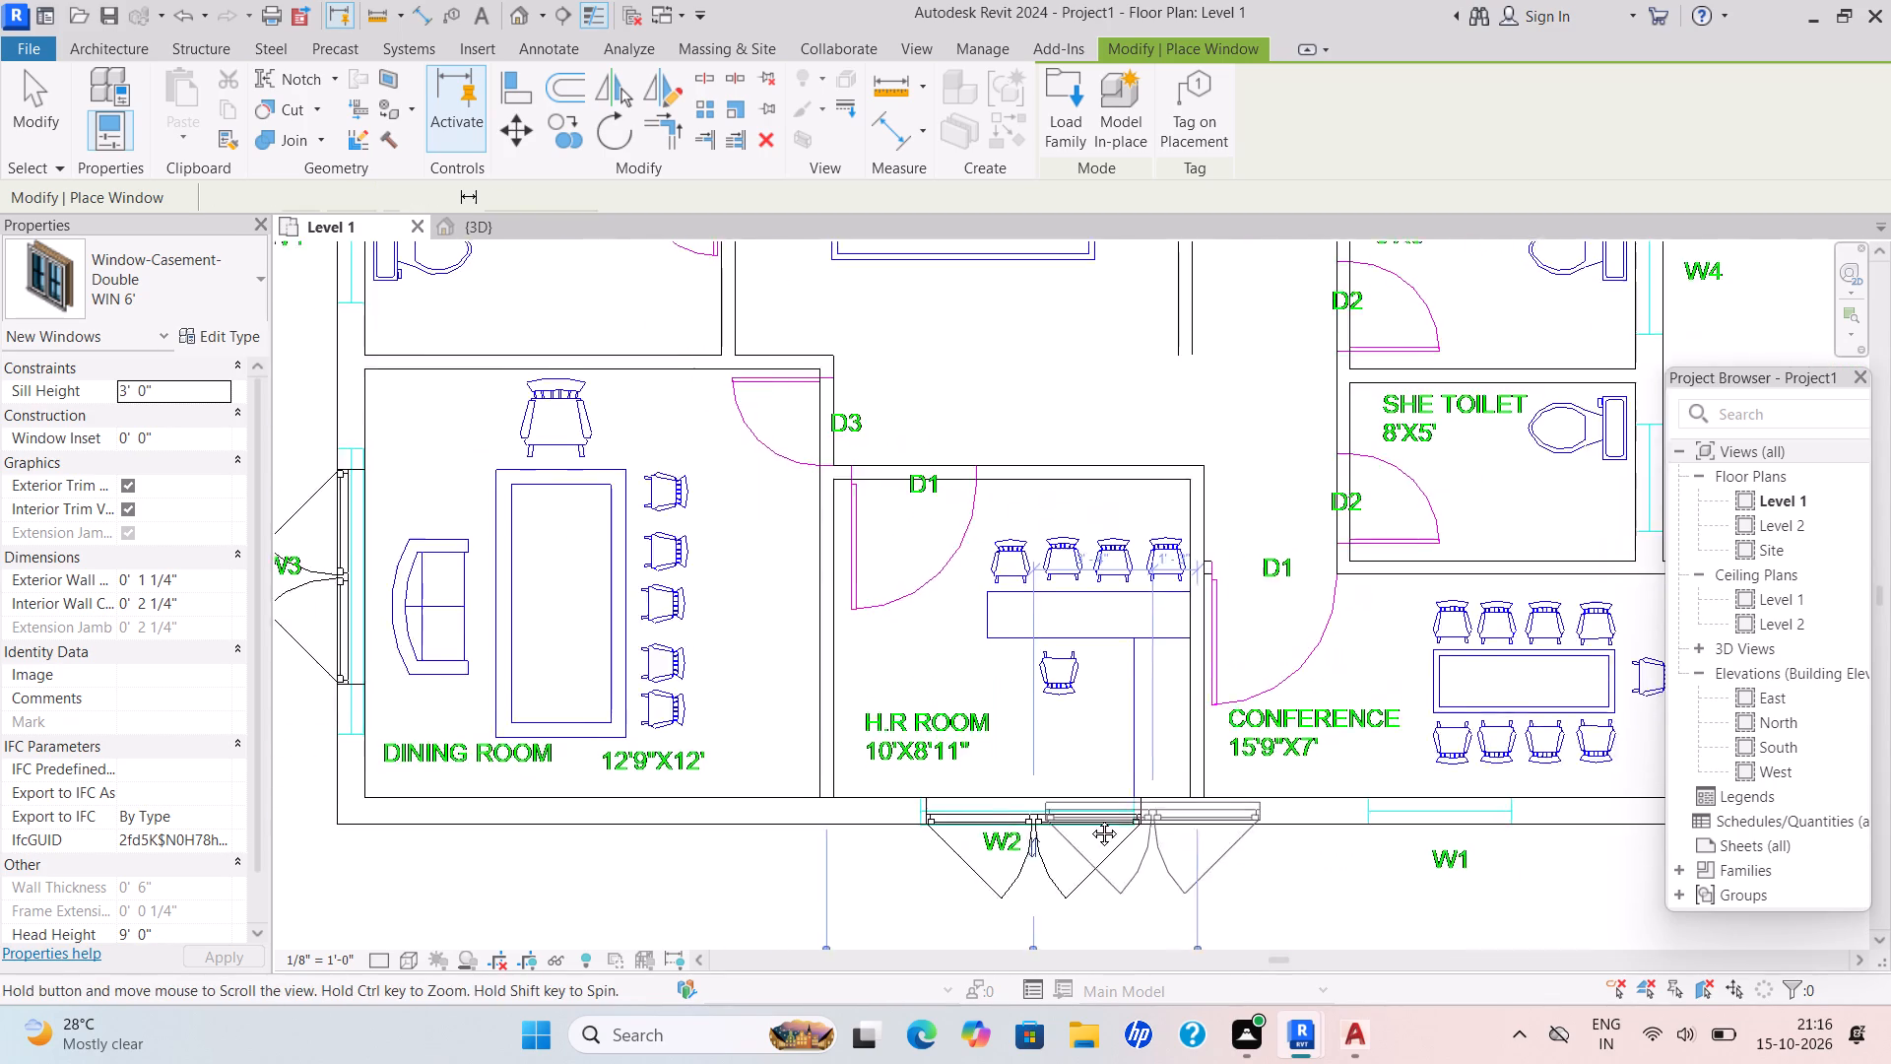
scroll(1089, 819, down, 1)
middle_drag(1089, 819, 735, 790)
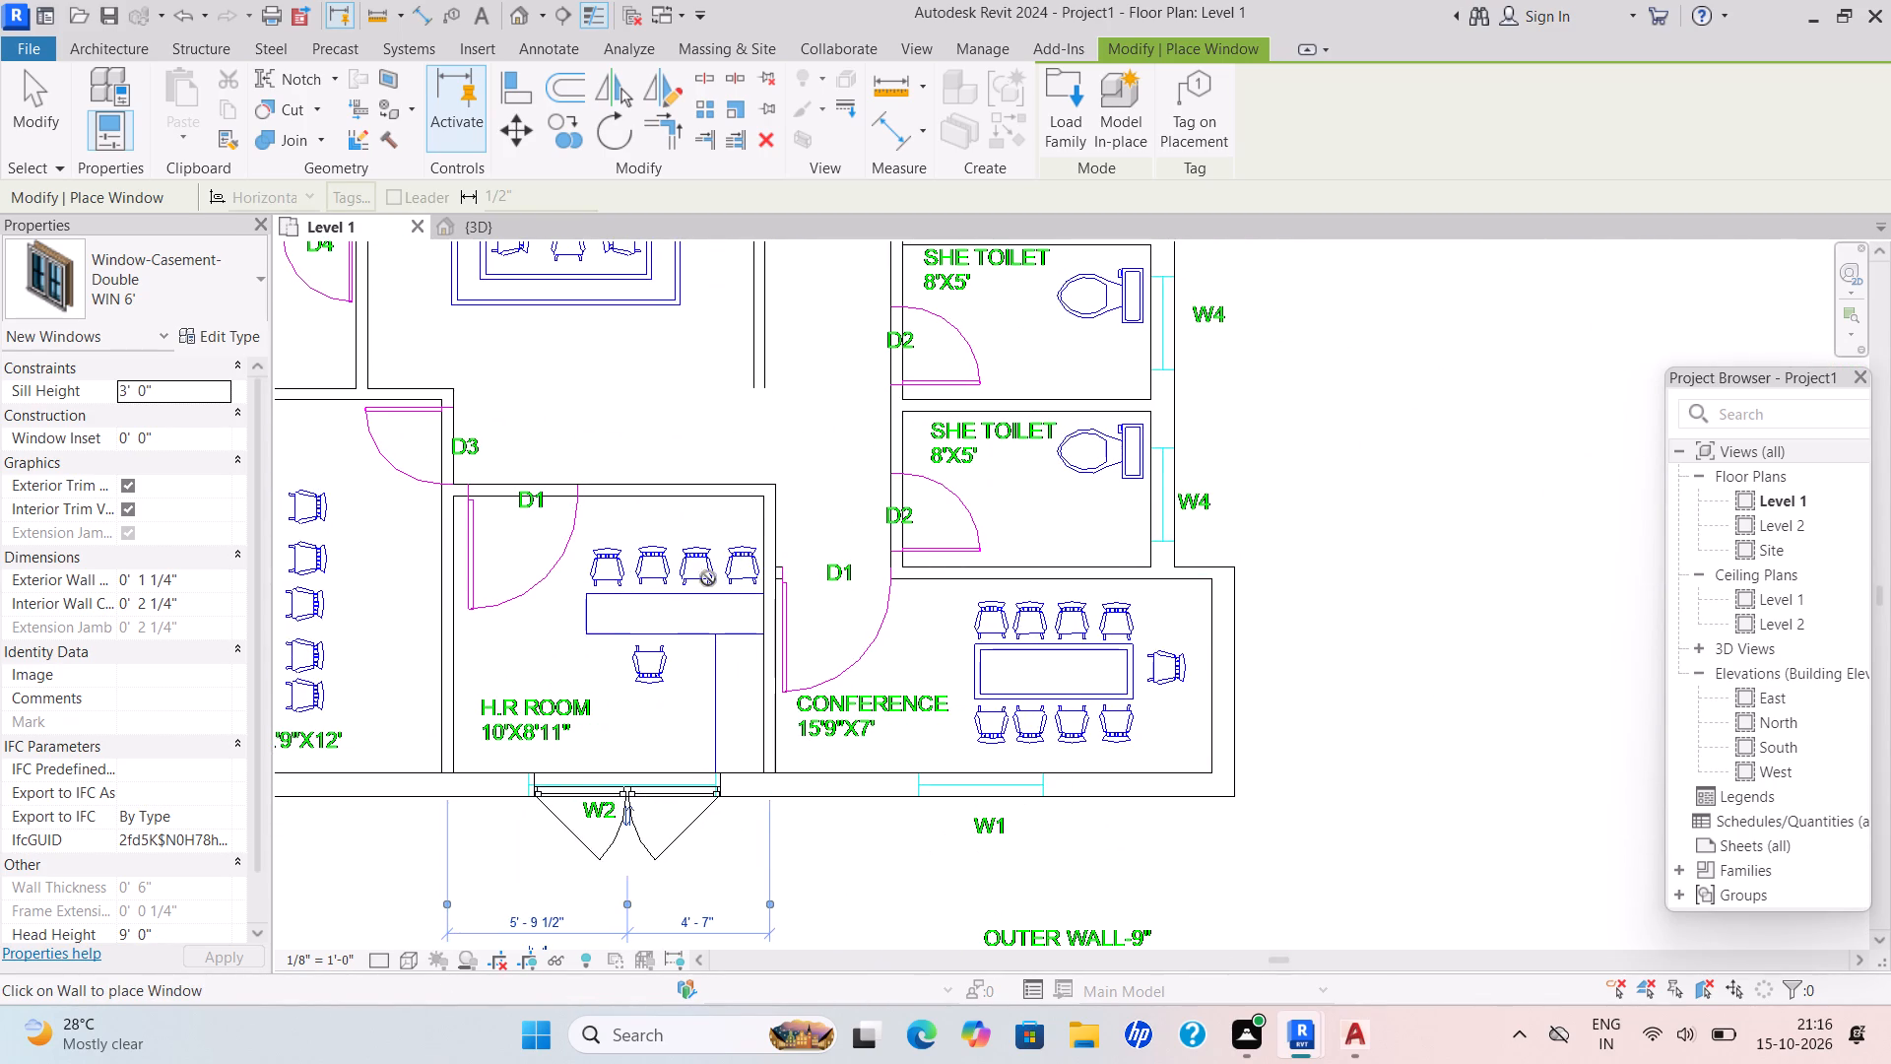
click(257, 276)
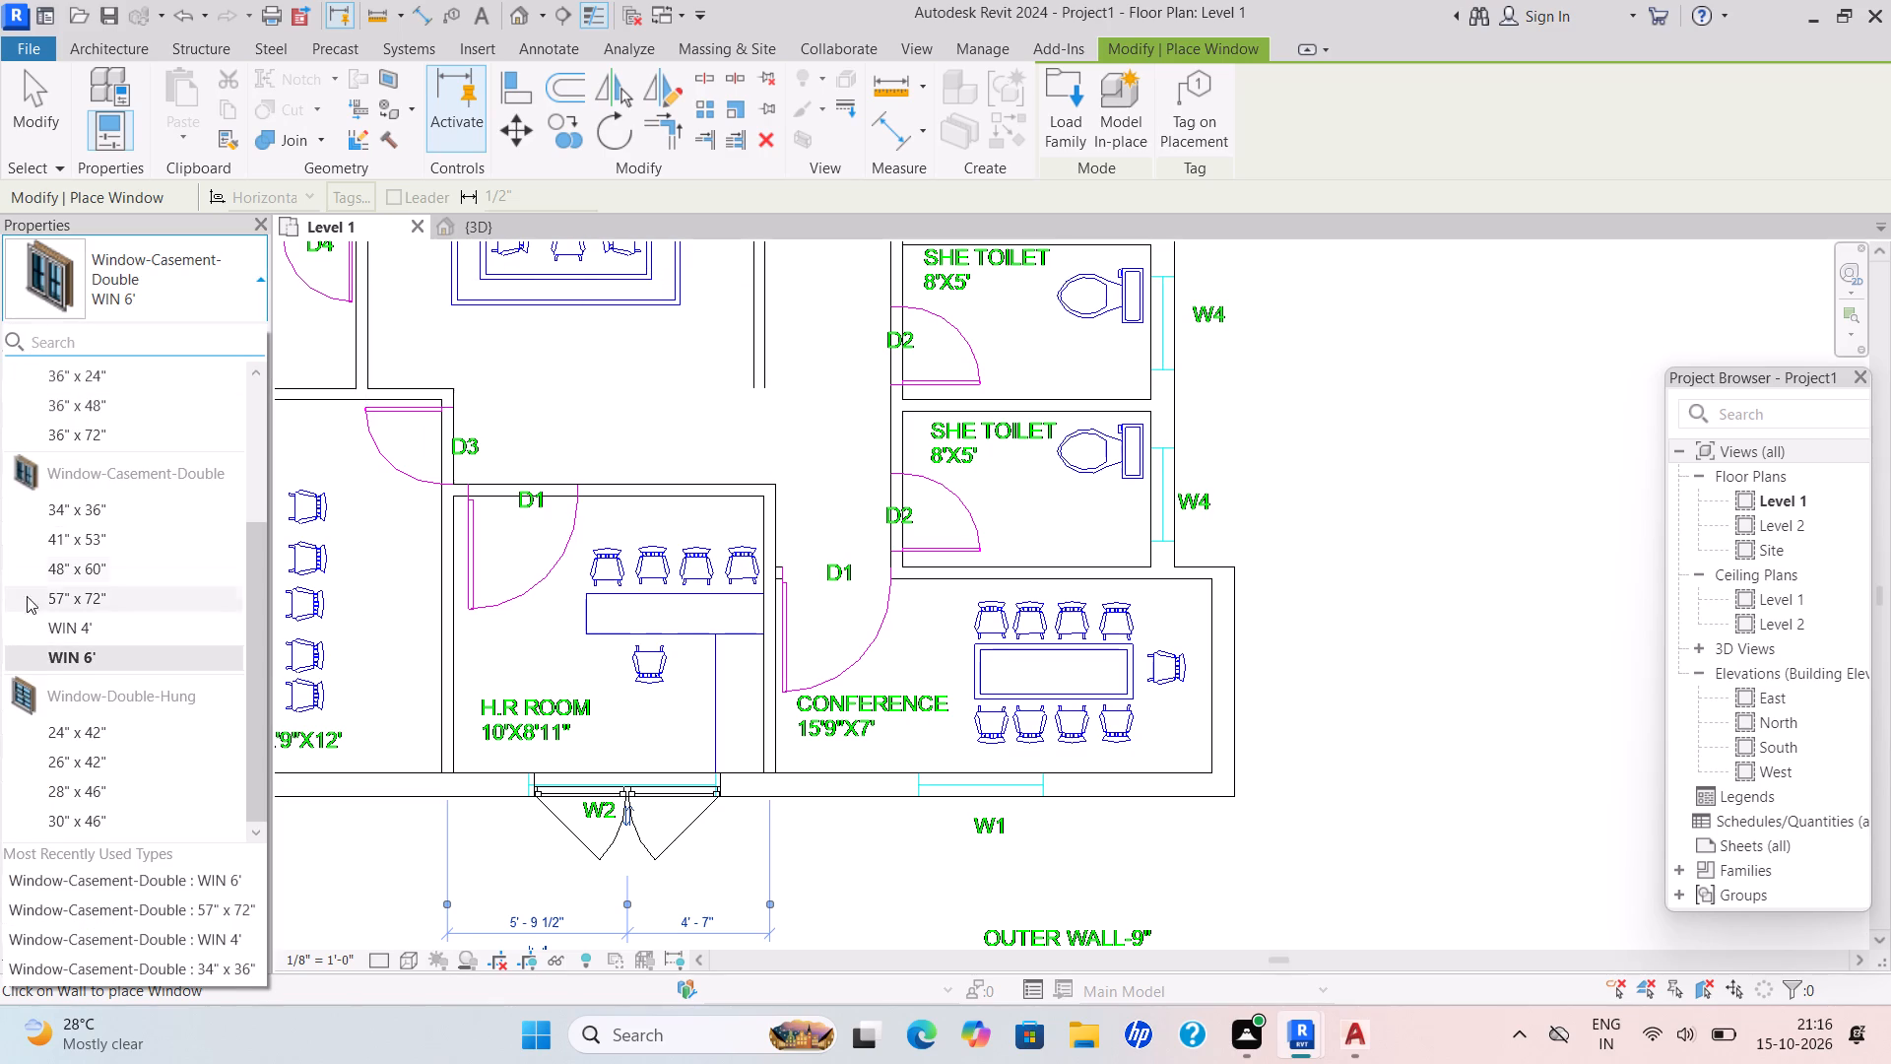
click(100, 620)
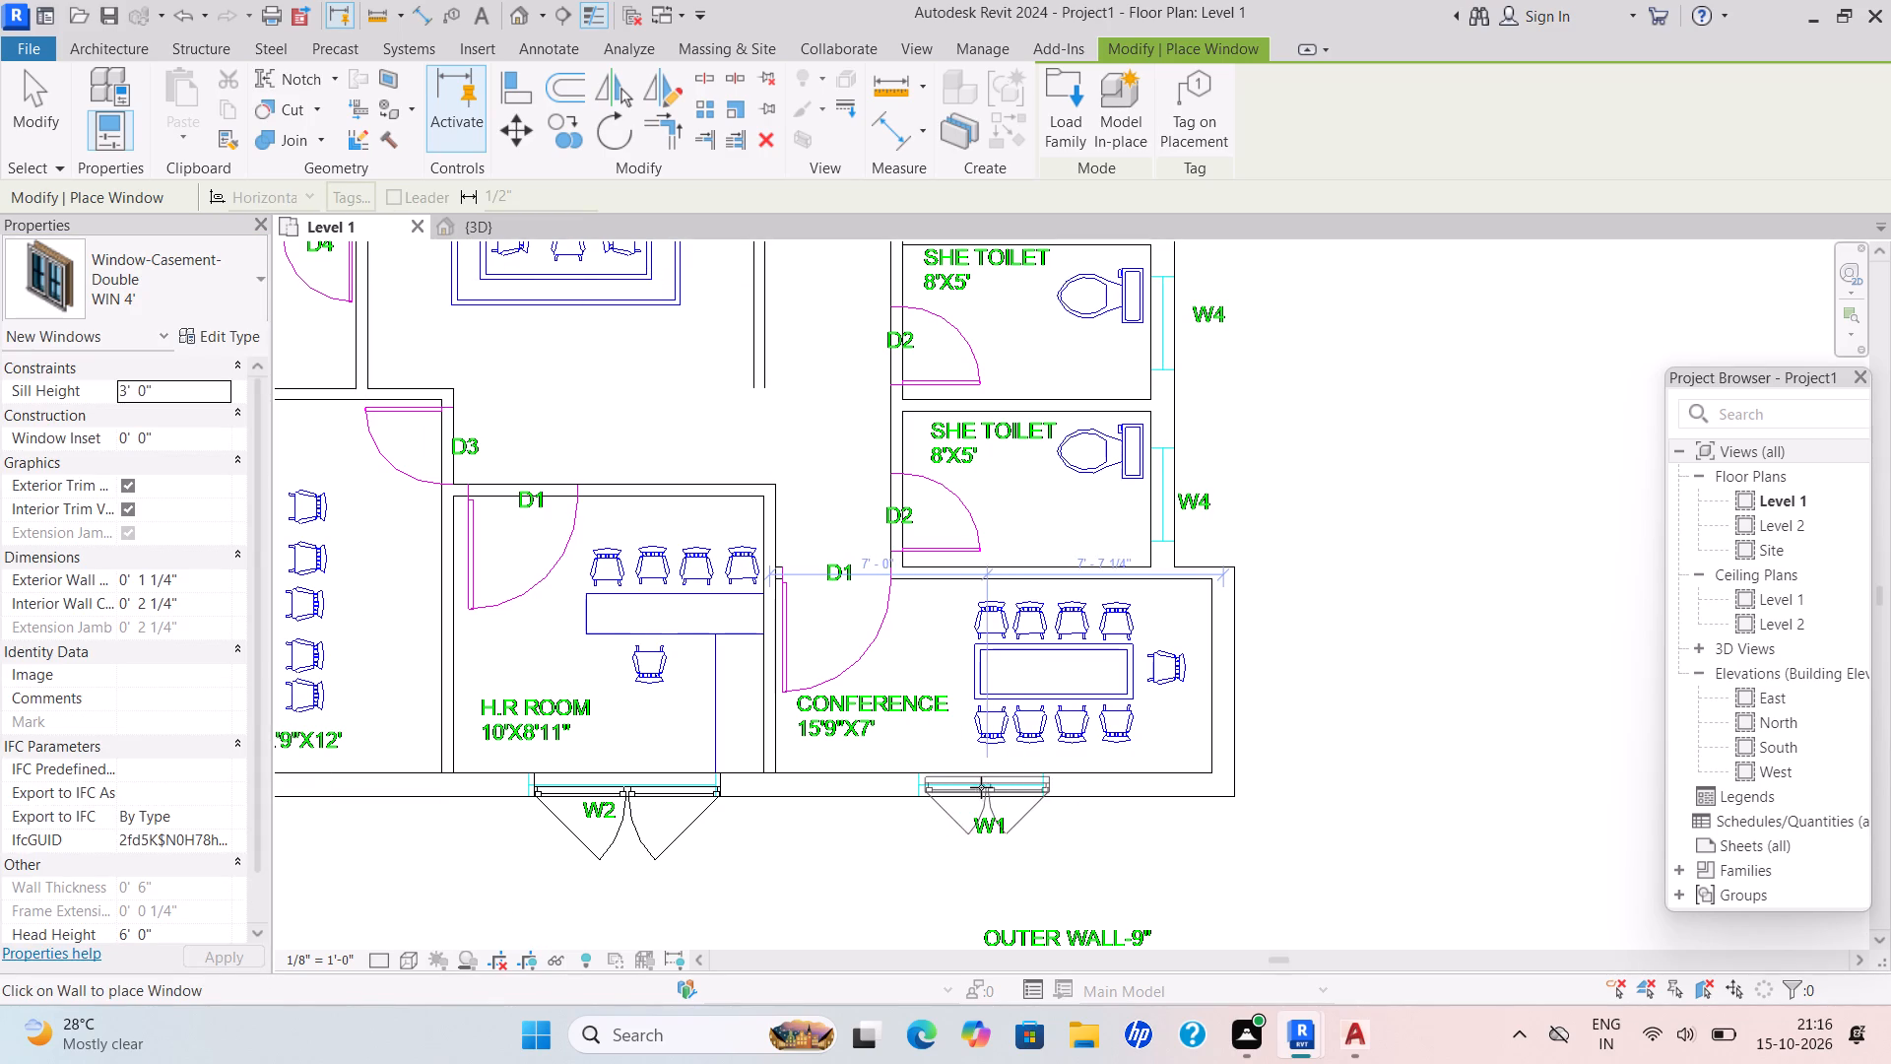
scroll(975, 785, up, 5)
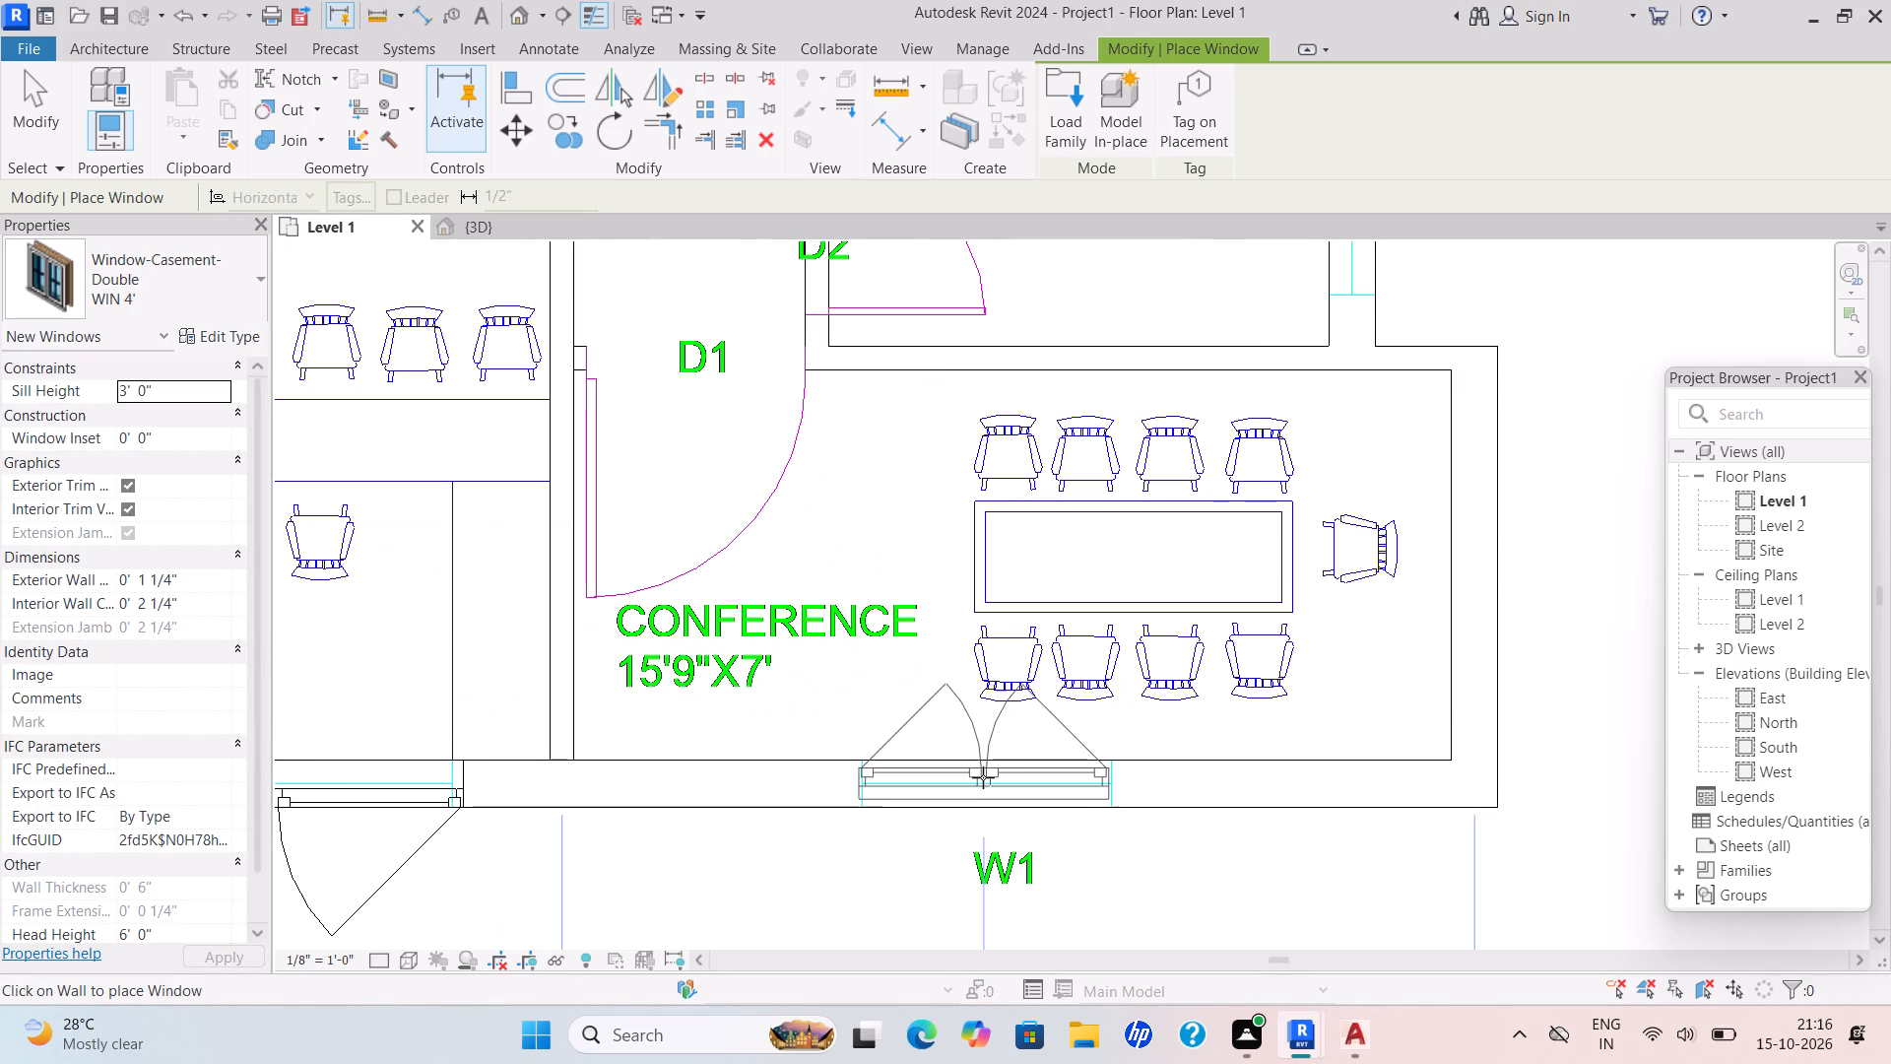
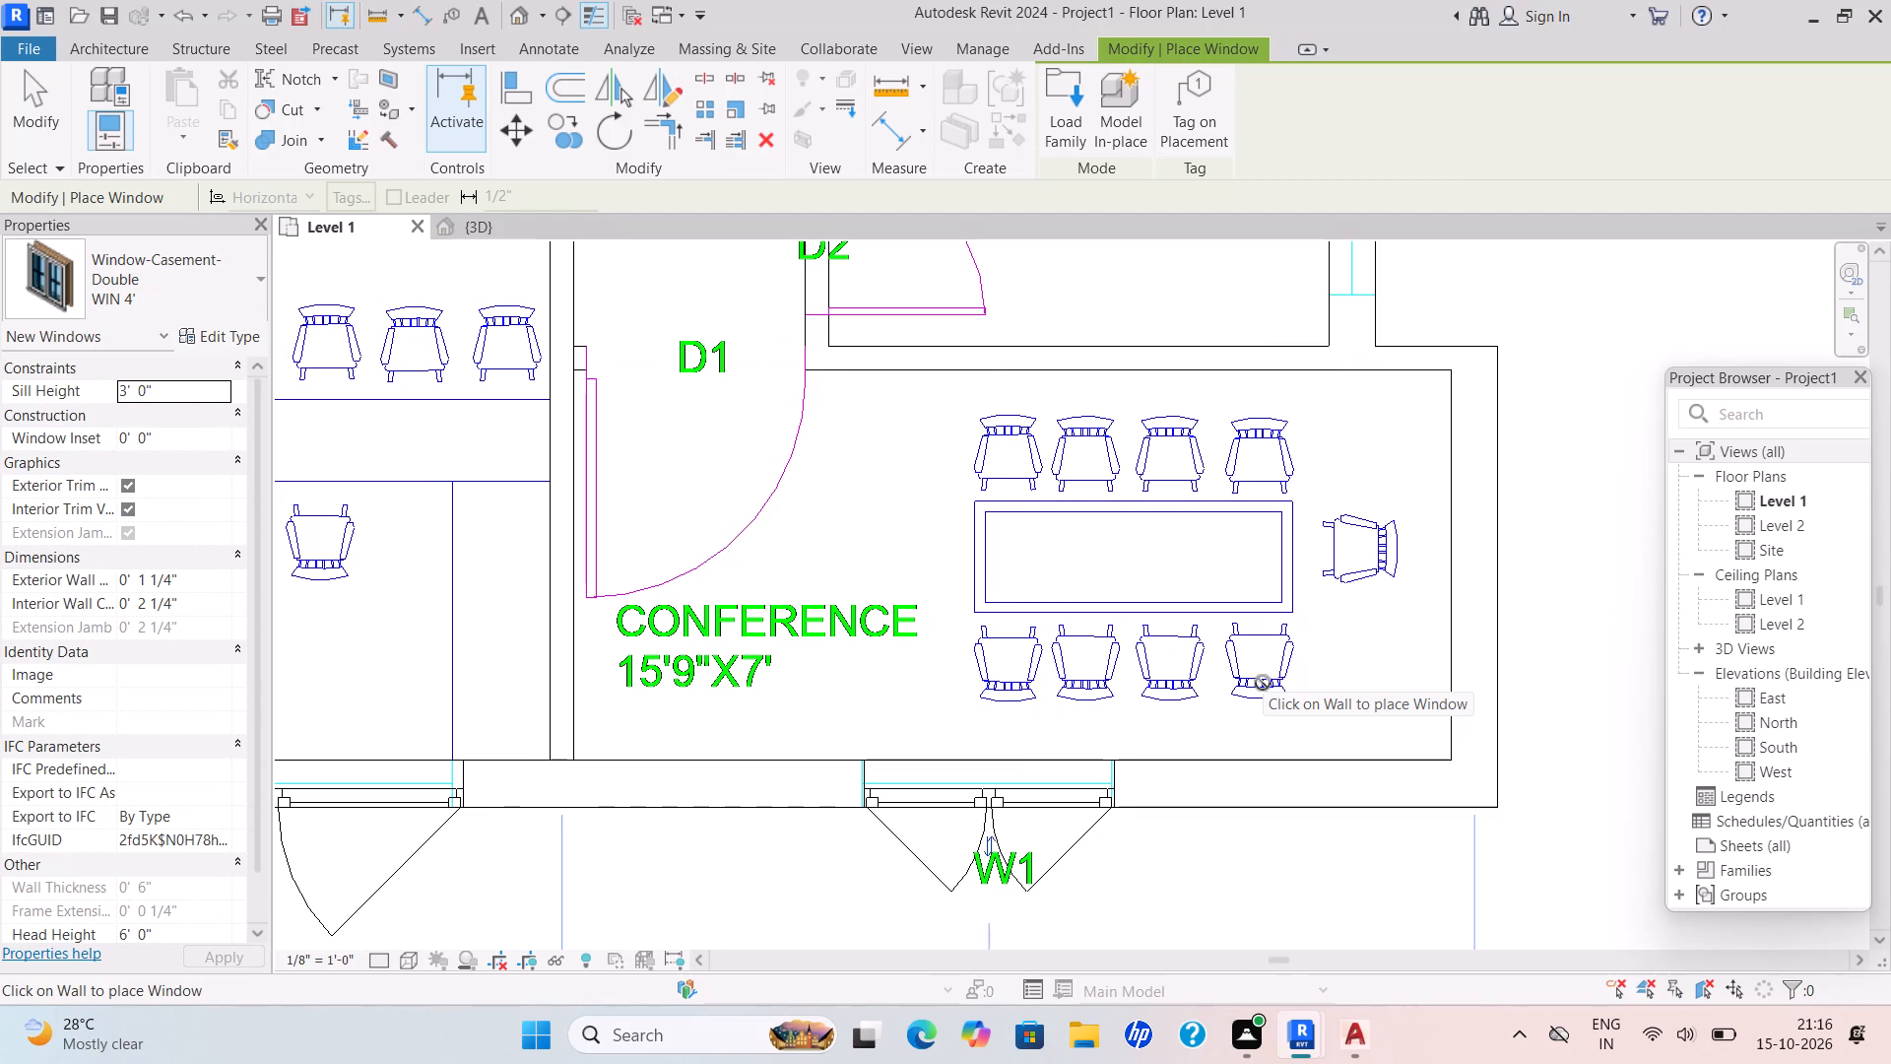
Place a WIN 4' window at mark W1 in the Manager Room's west wall.
scroll(1150, 432, down, 2)
middle_drag(1149, 452, 1112, 647)
scroll(1112, 642, down, 2)
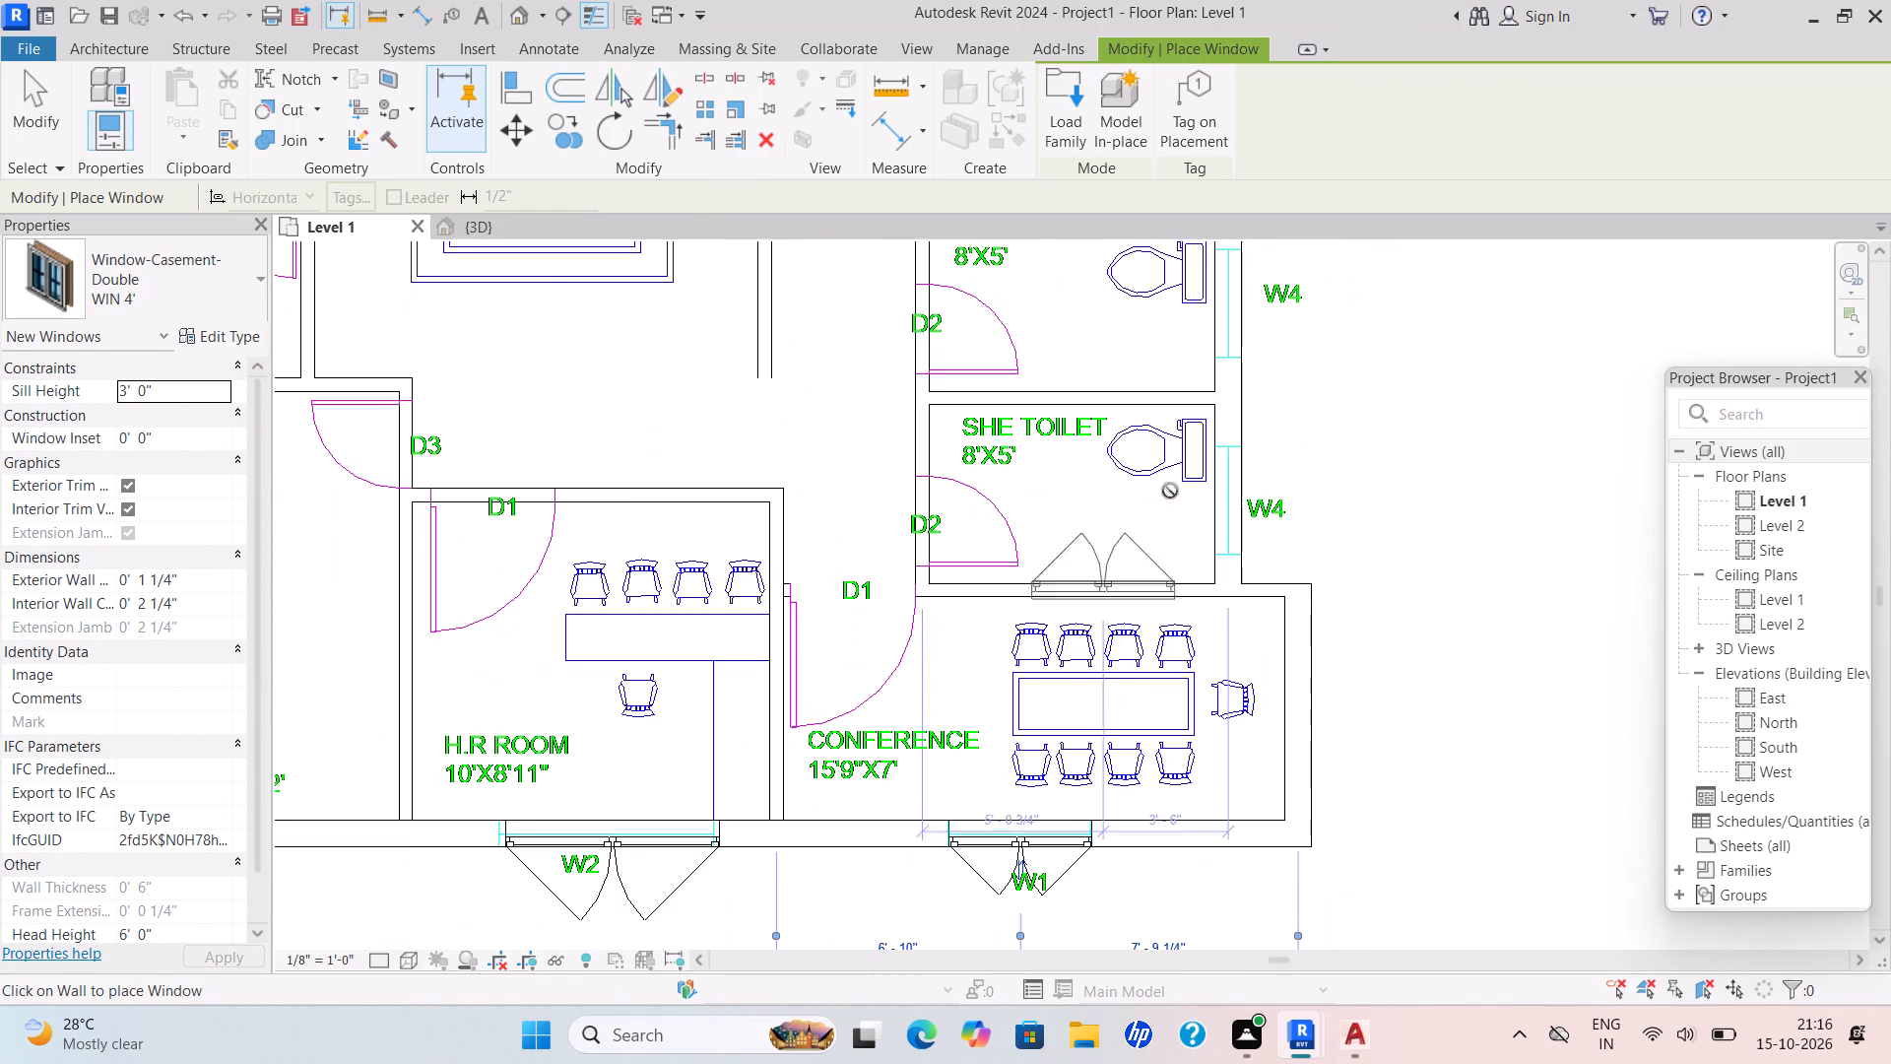
scroll(1244, 438, down, 2)
middle_drag(1243, 471, 1173, 608)
scroll(1150, 485, down, 2)
middle_drag(1149, 491, 982, 804)
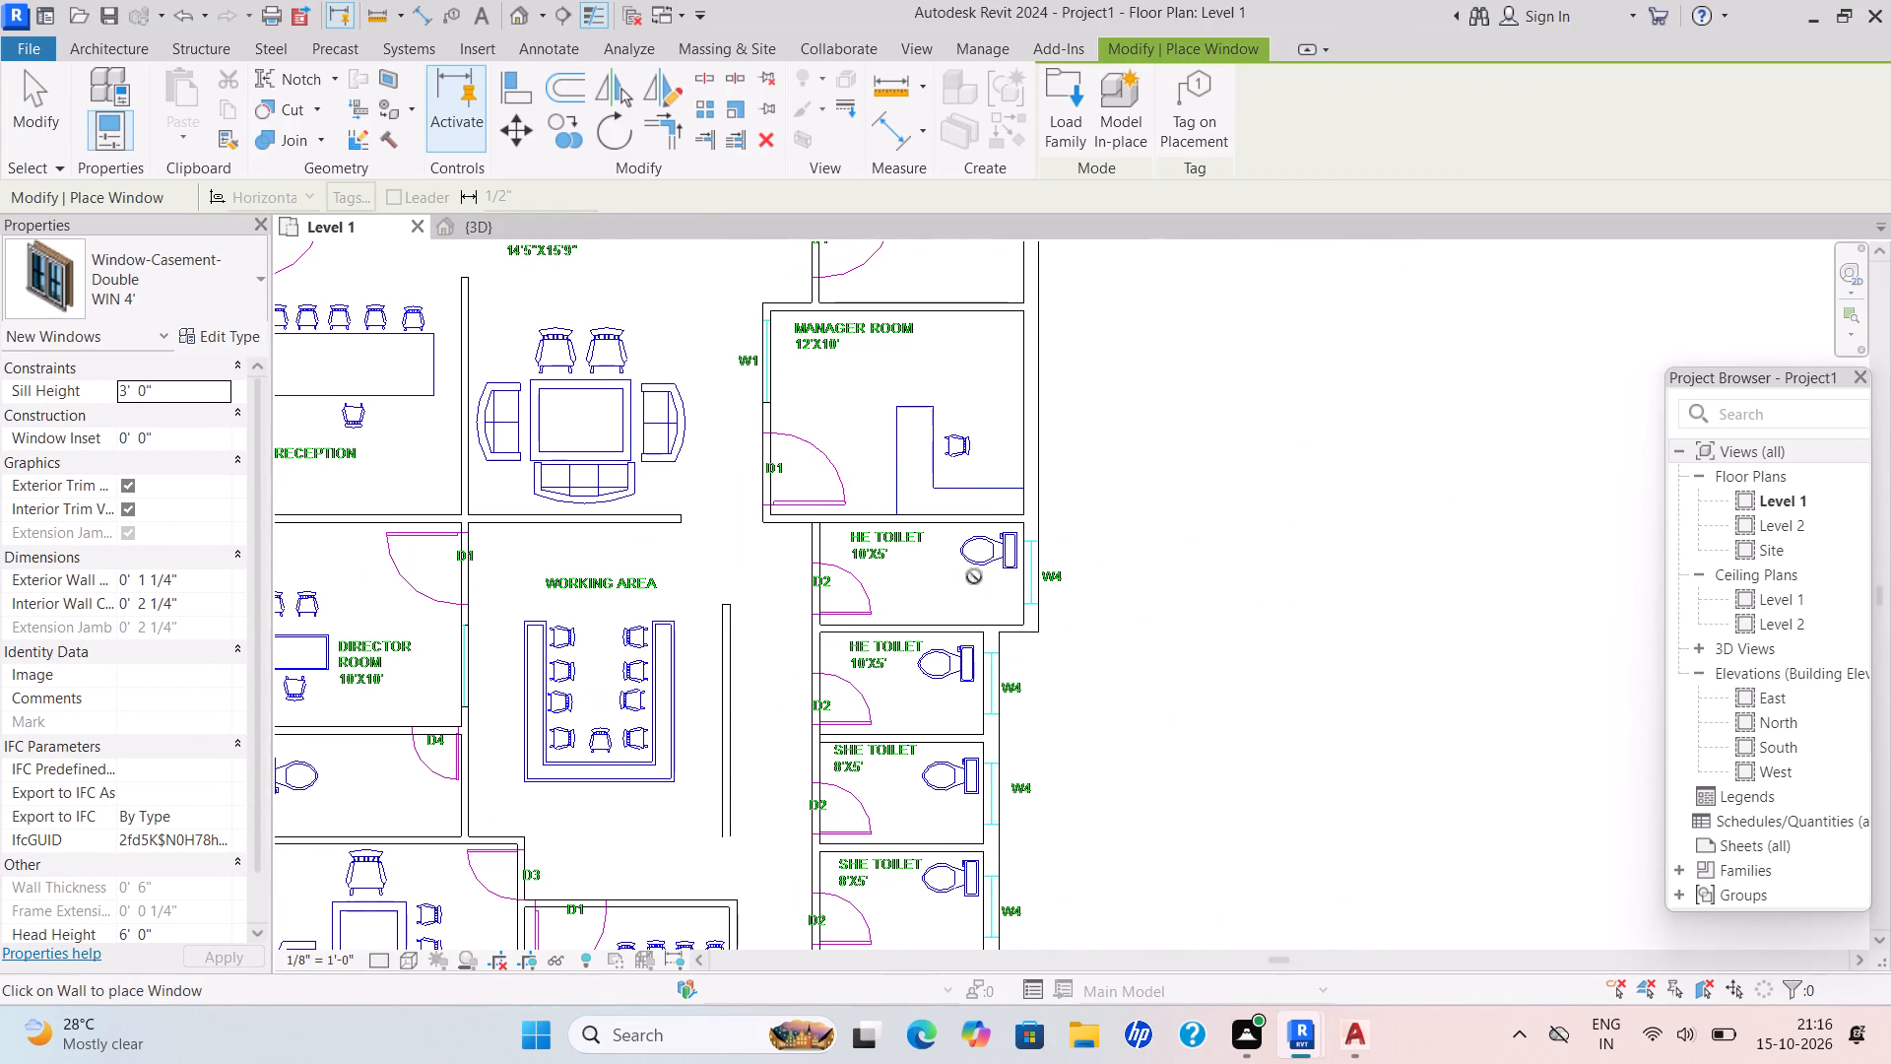
middle_drag(971, 479, 941, 684)
scroll(928, 680, down, 1)
scroll(771, 509, down, 1)
middle_drag(769, 509, 951, 299)
scroll(469, 639, down, 1)
middle_drag(464, 639, 717, 420)
middle_drag(818, 459, 741, 619)
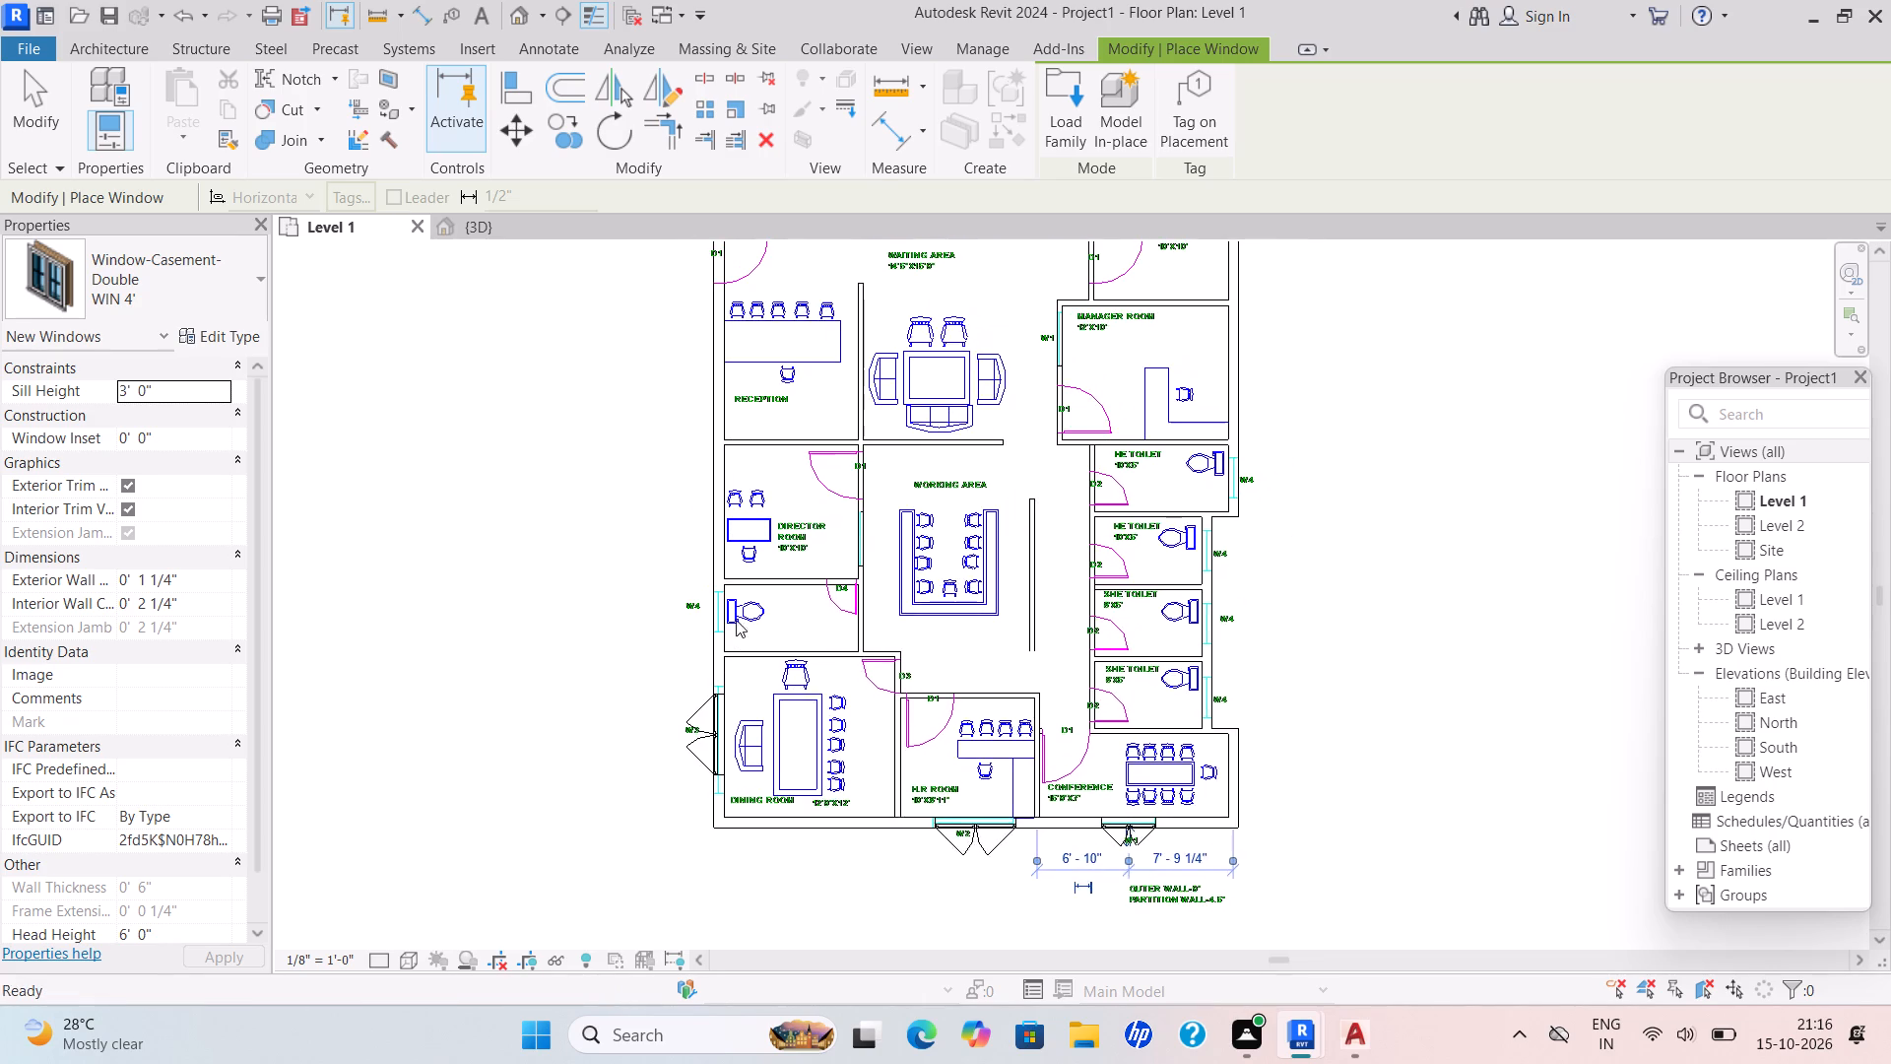
scroll(897, 478, up, 4)
scroll(1021, 414, down, 1)
middle_drag(1022, 415, 706, 565)
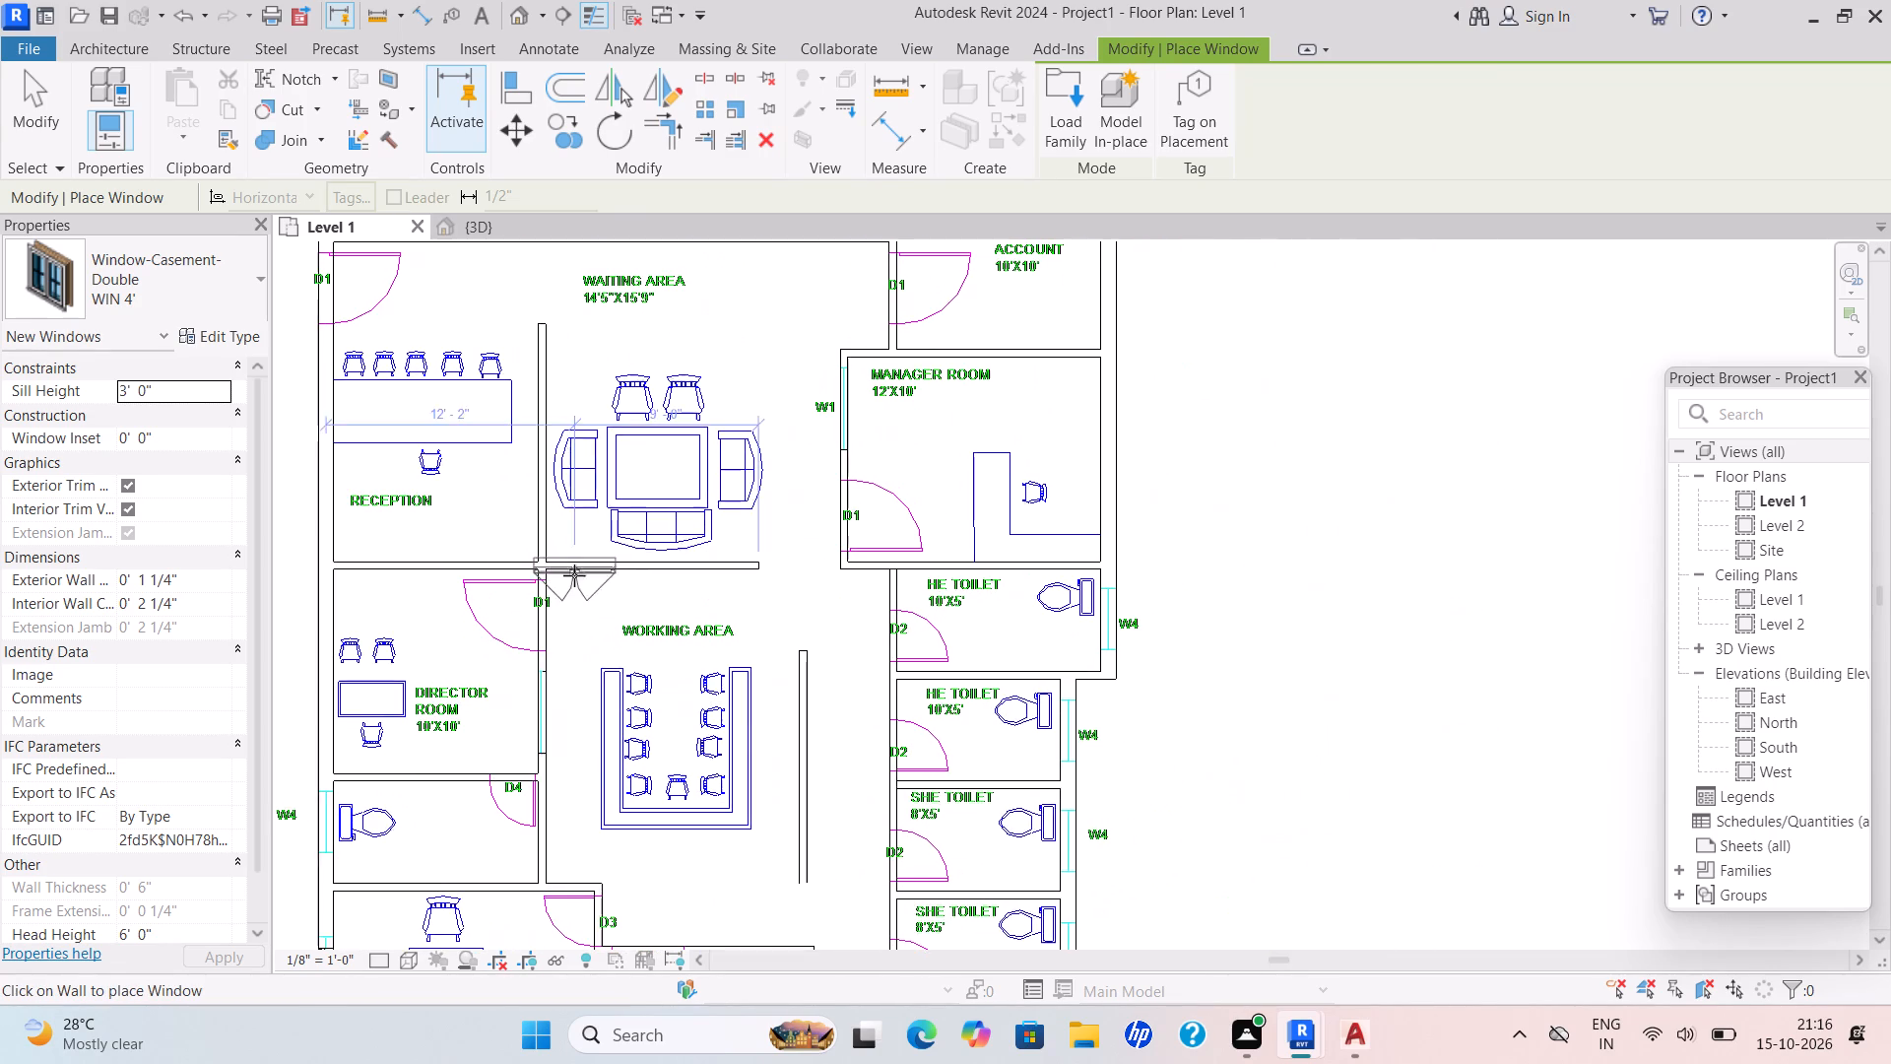
scroll(837, 429, up, 4)
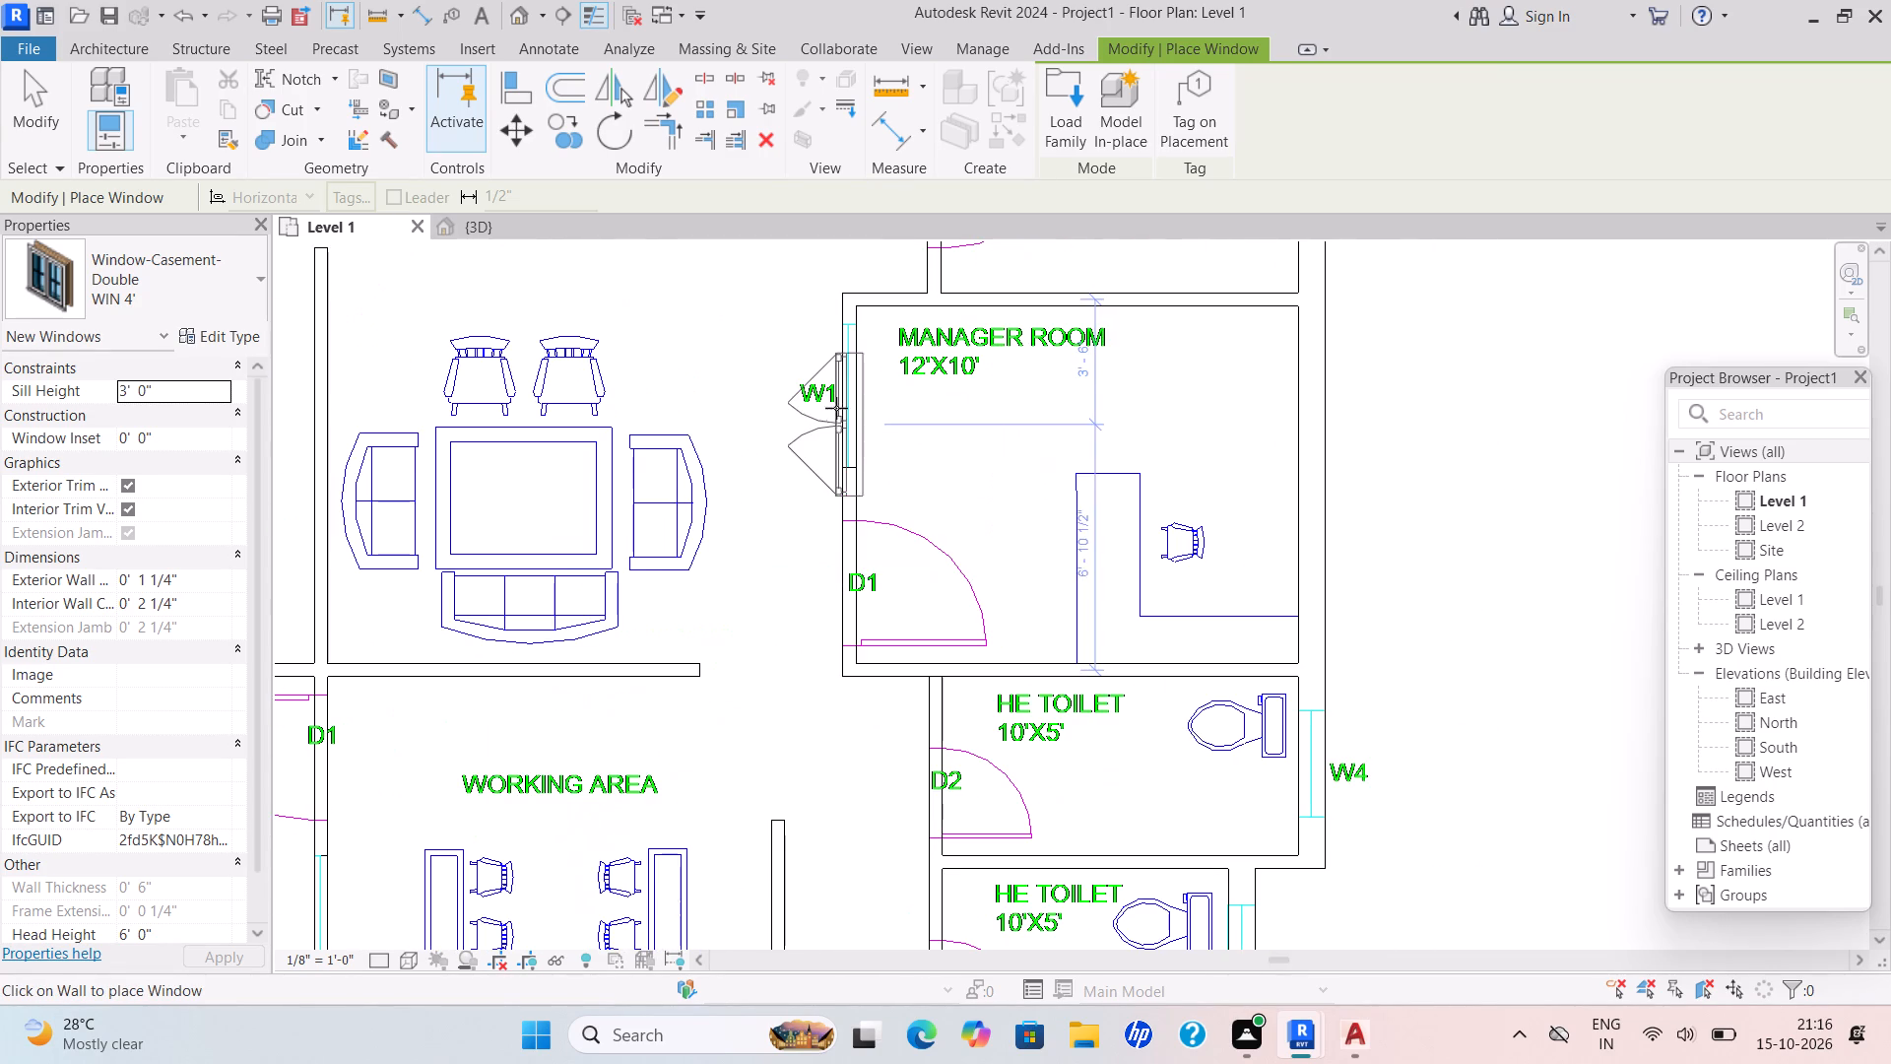
click(845, 390)
Place a WIN 4' window at mark W1 in the Account room's west wall.
middle_drag(998, 372, 931, 490)
scroll(998, 393, down, 2)
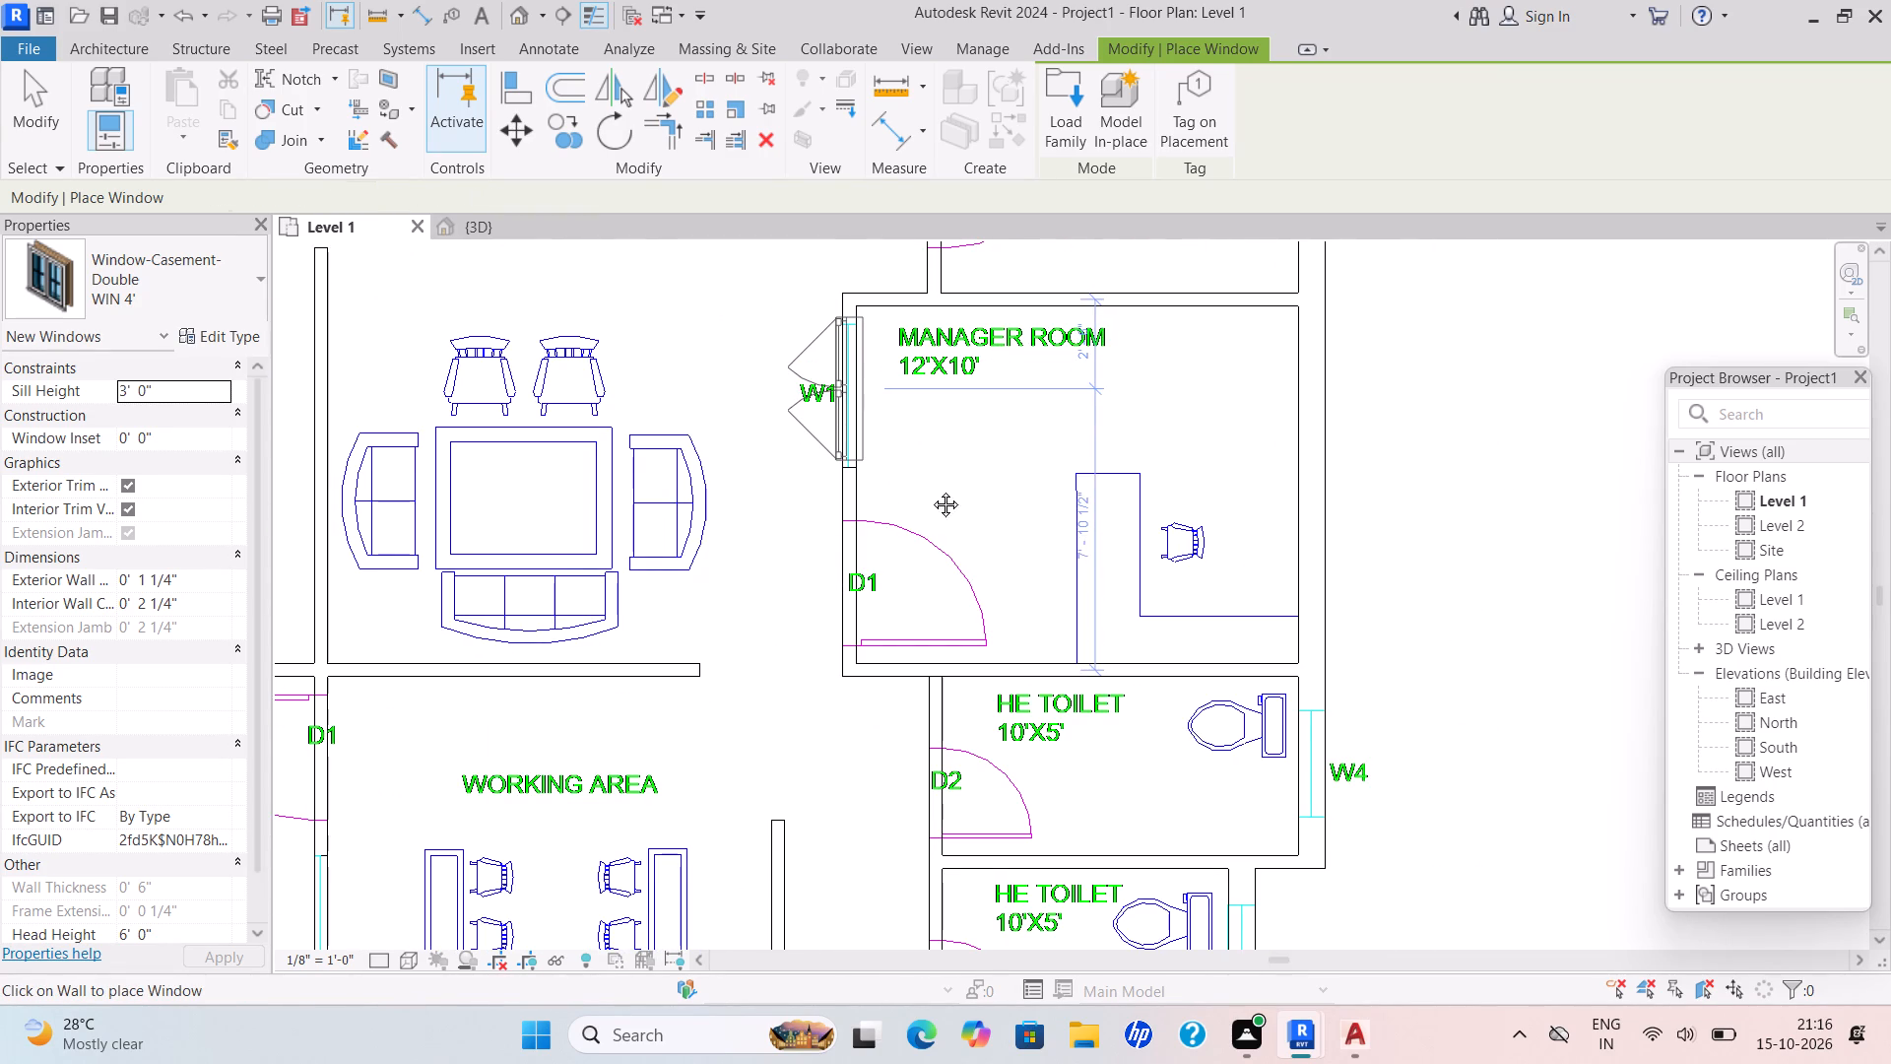
middle_drag(931, 490, 931, 492)
scroll(959, 370, down, 2)
middle_drag(956, 402, 931, 554)
scroll(890, 492, up, 2)
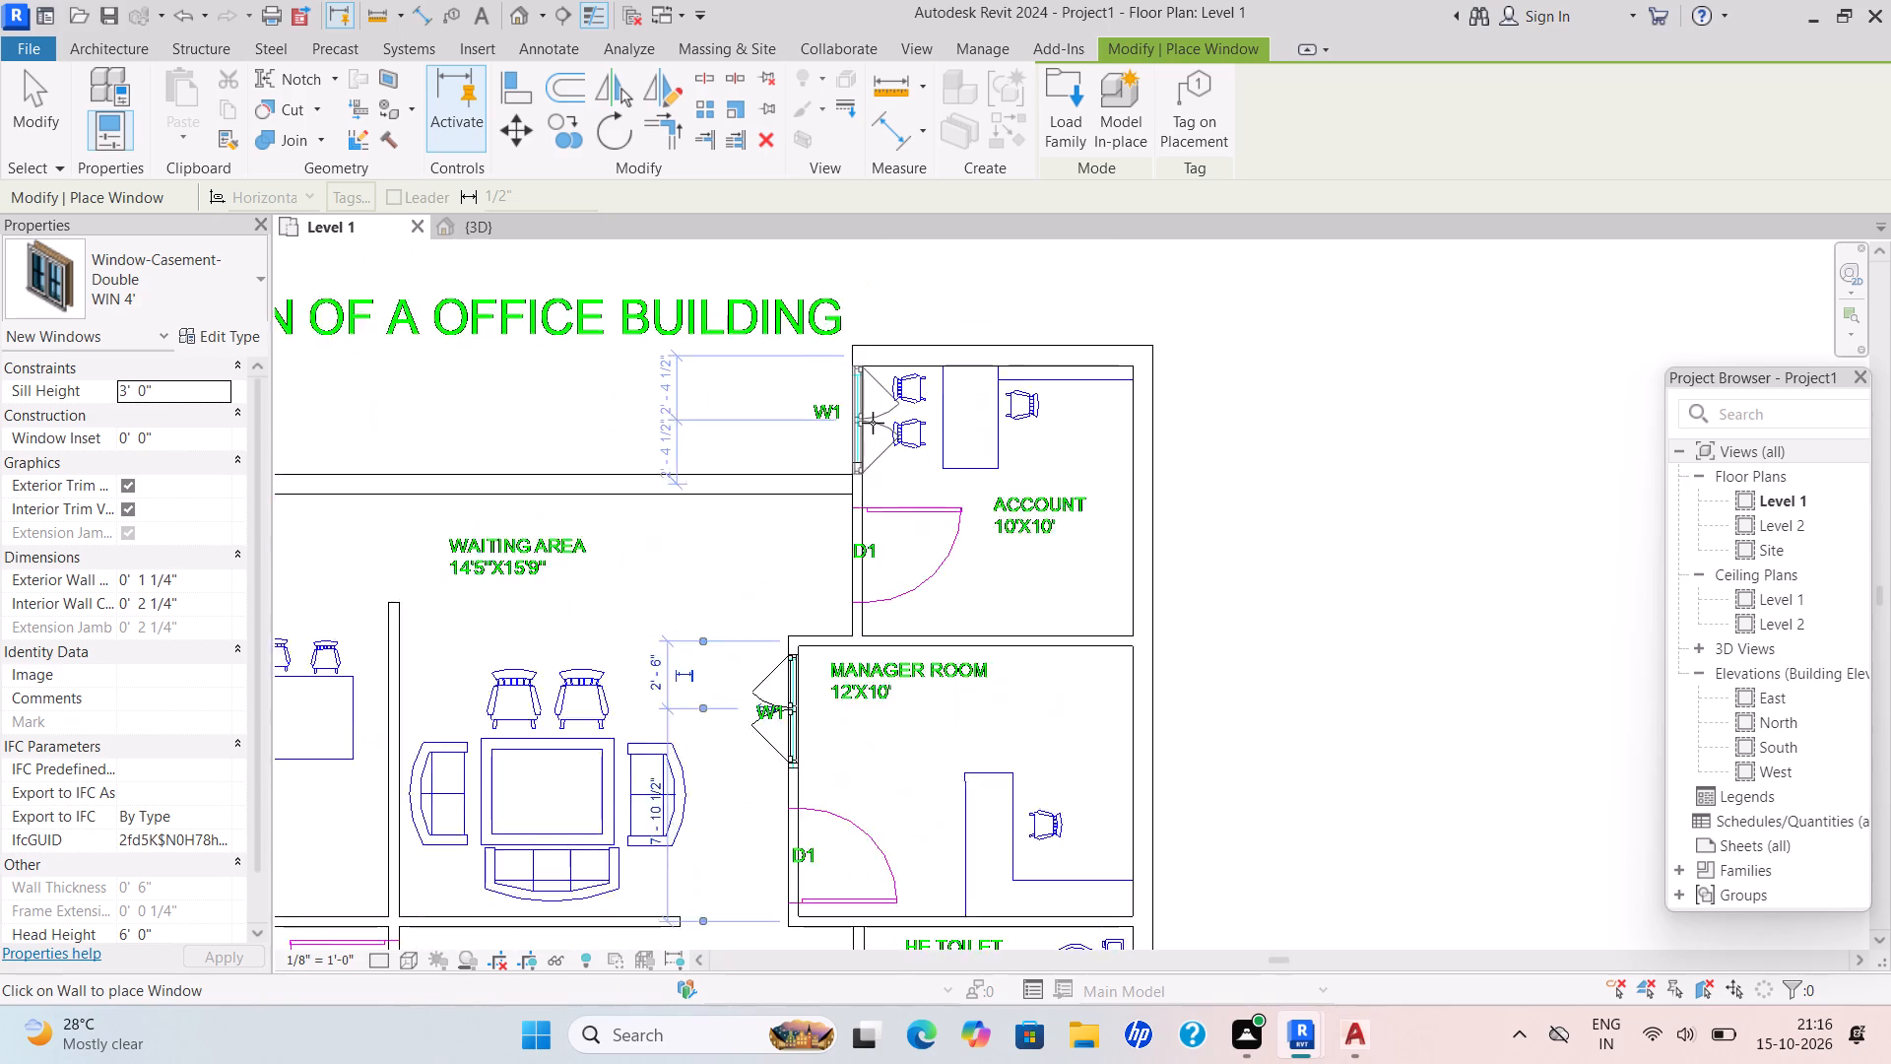
scroll(873, 423, up, 2)
click(840, 423)
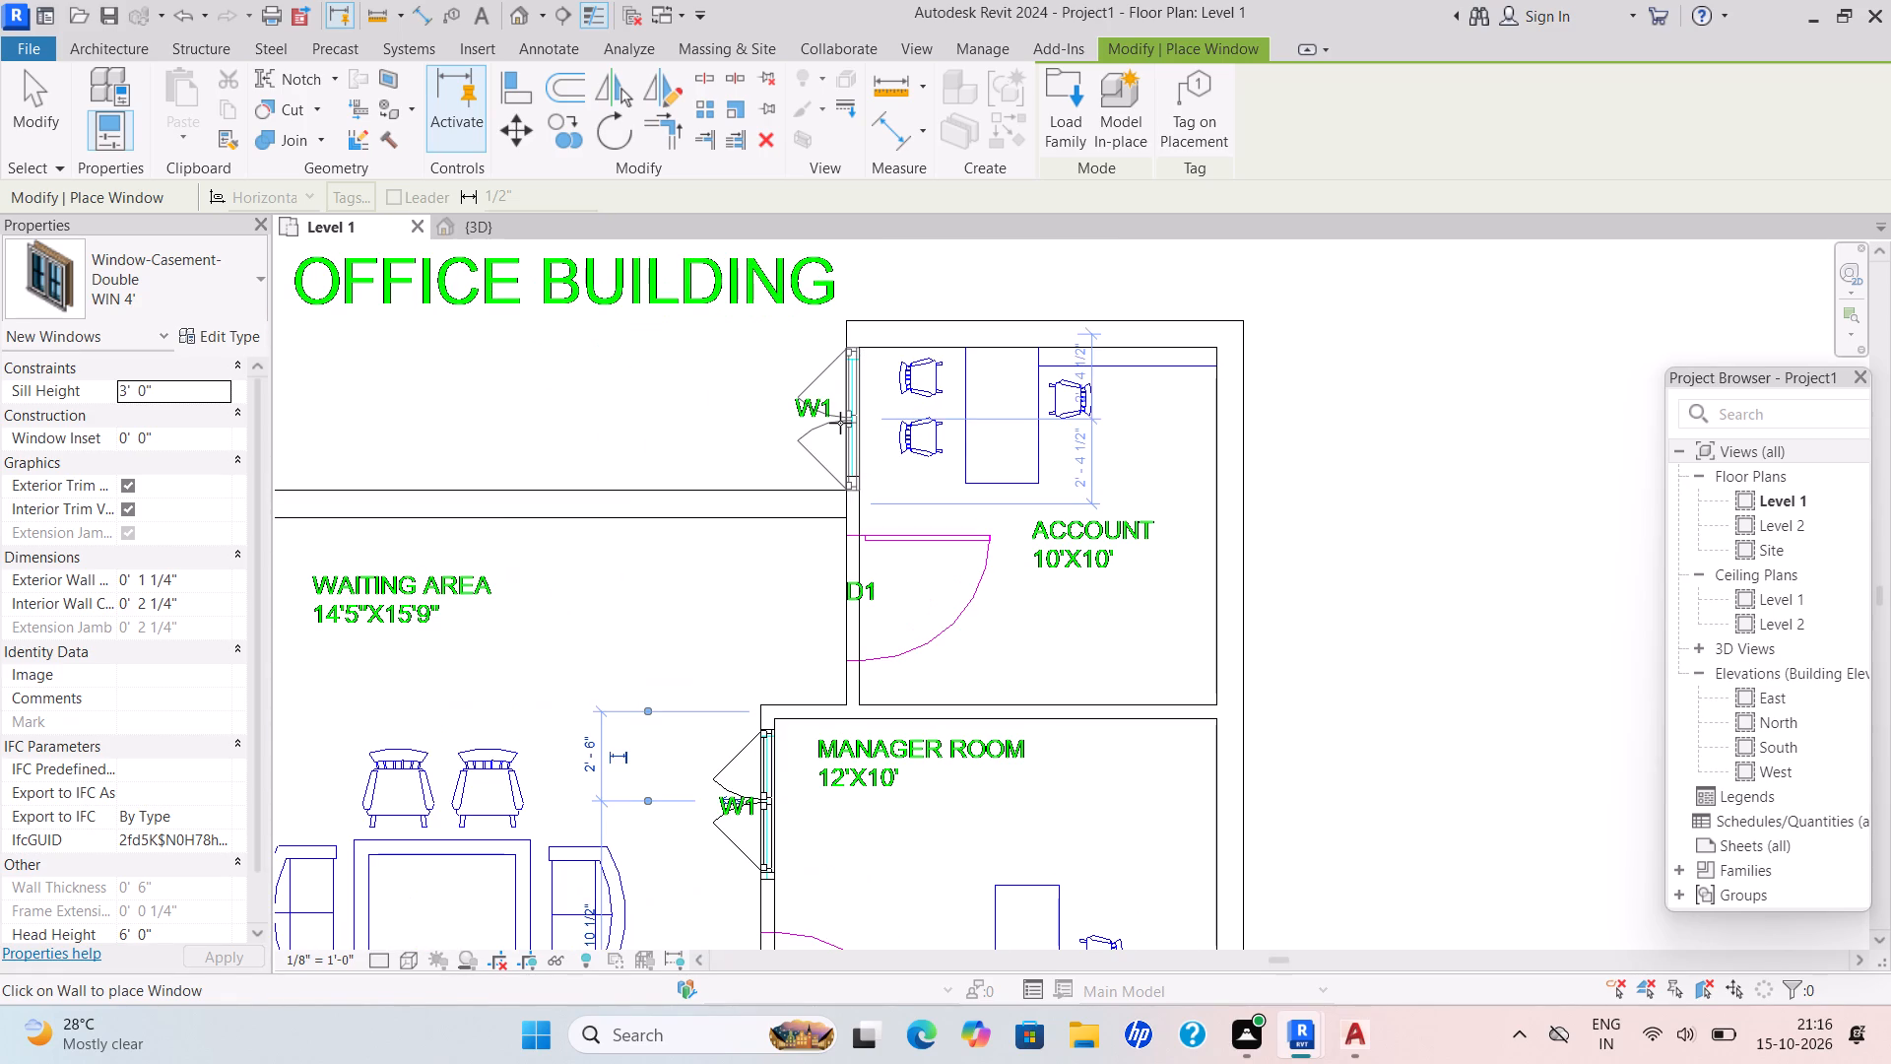
Start loading a family and browse to C: > ProgramData > Autodesk > RVT 2024 > Libraries > English-Imperial > US > US.
scroll(959, 418, down, 5)
middle_drag(962, 420, 1009, 365)
scroll(989, 548, down, 2)
middle_drag(987, 547, 1052, 411)
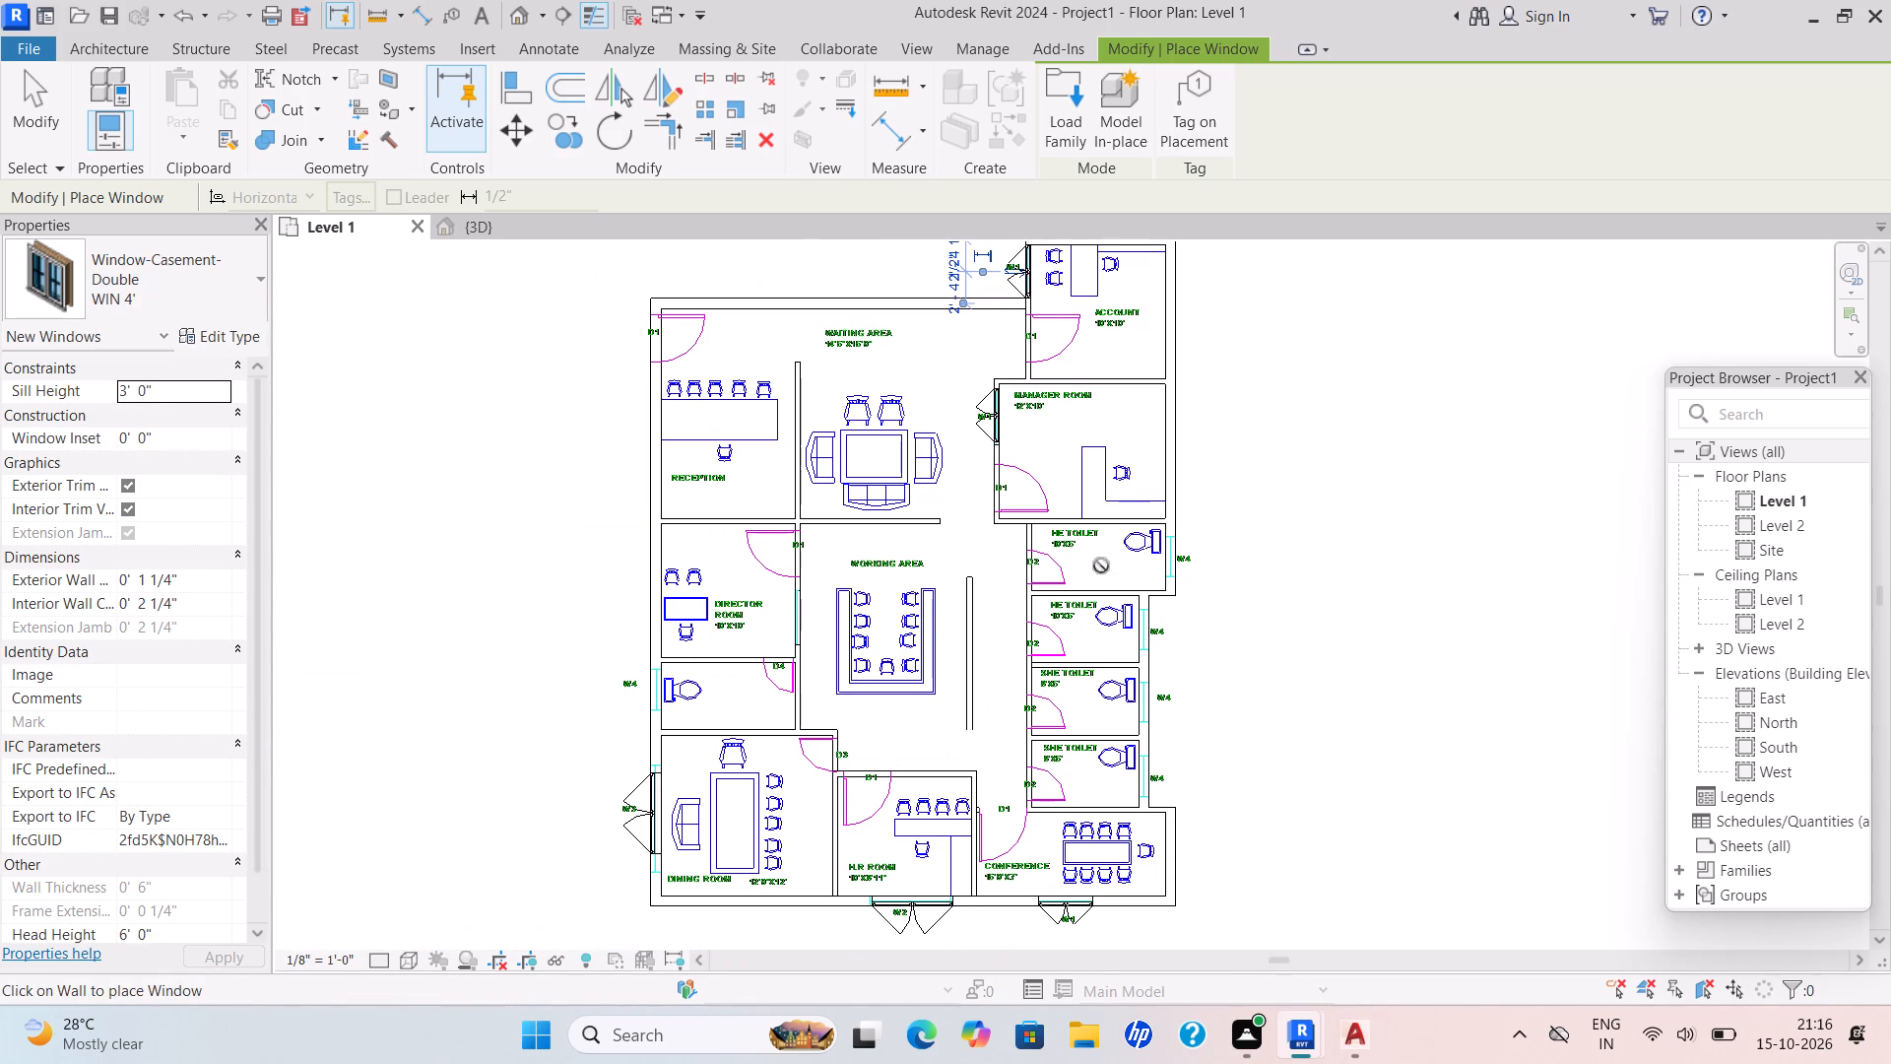
click(119, 44)
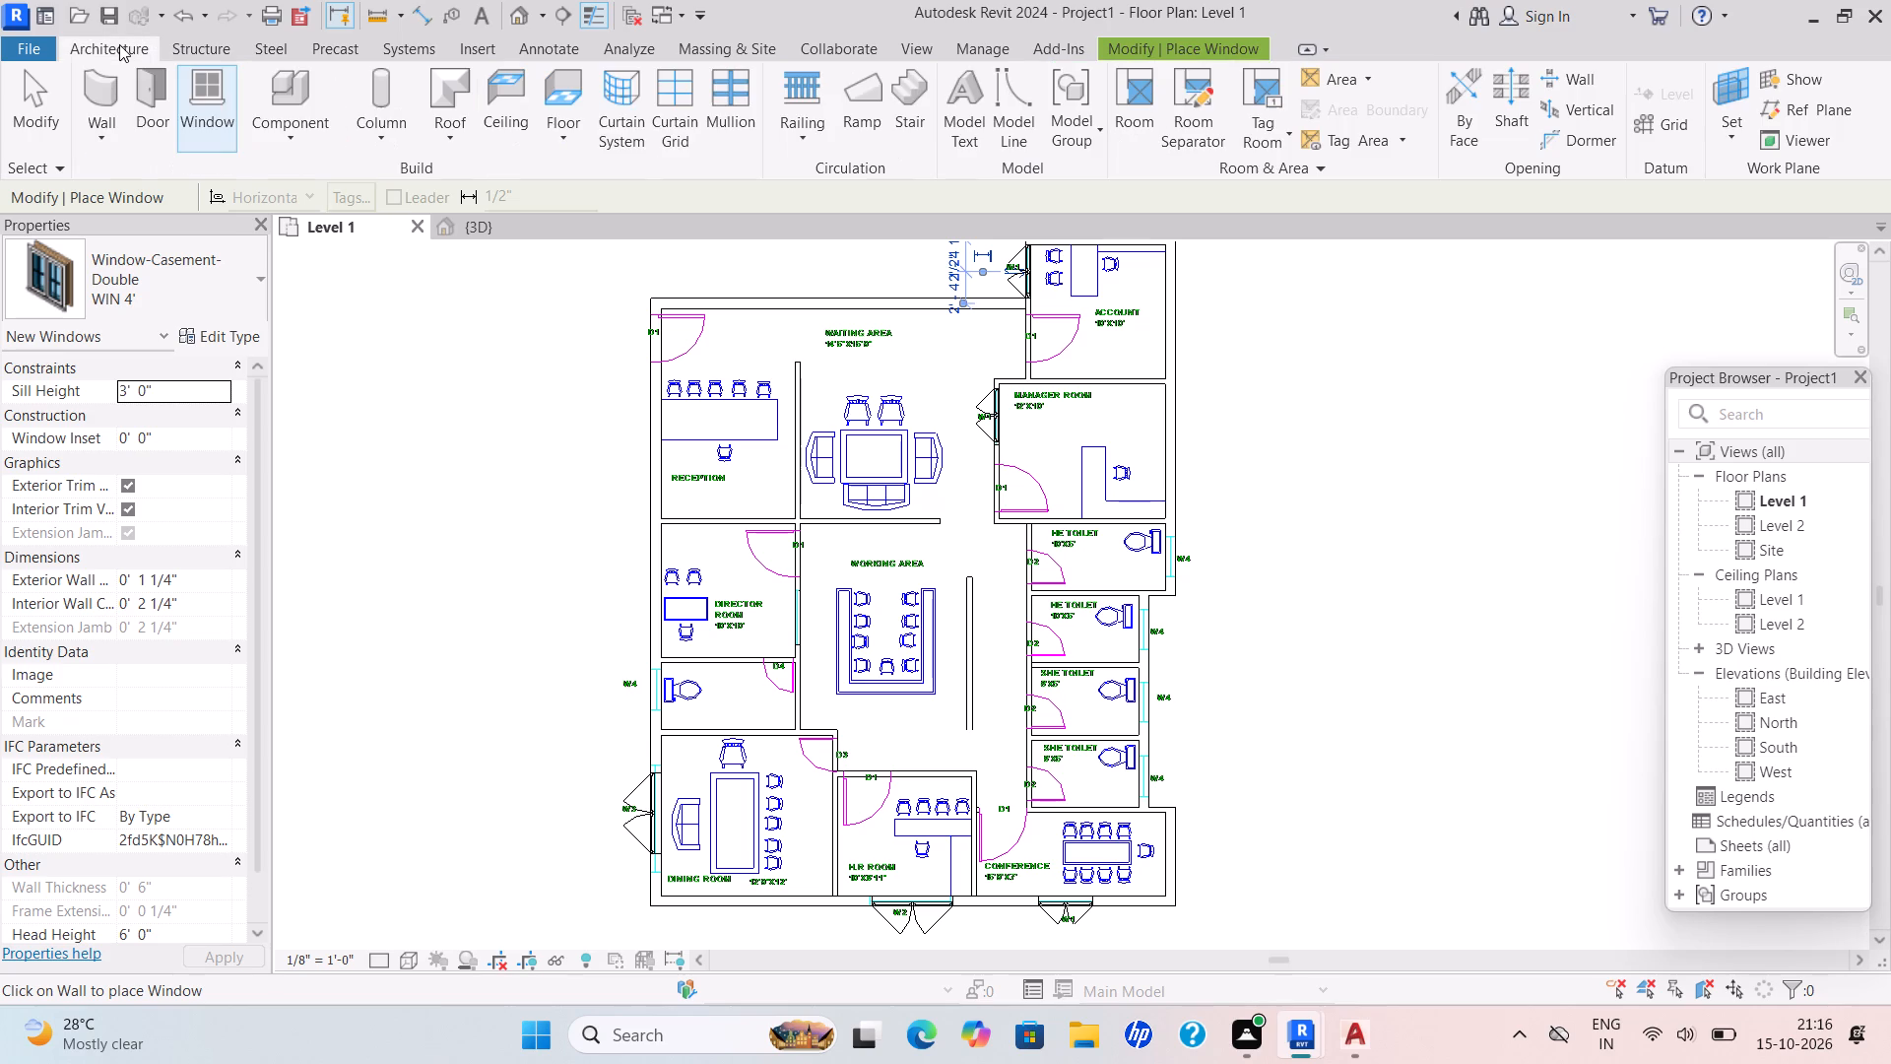
click(1181, 48)
click(1181, 48)
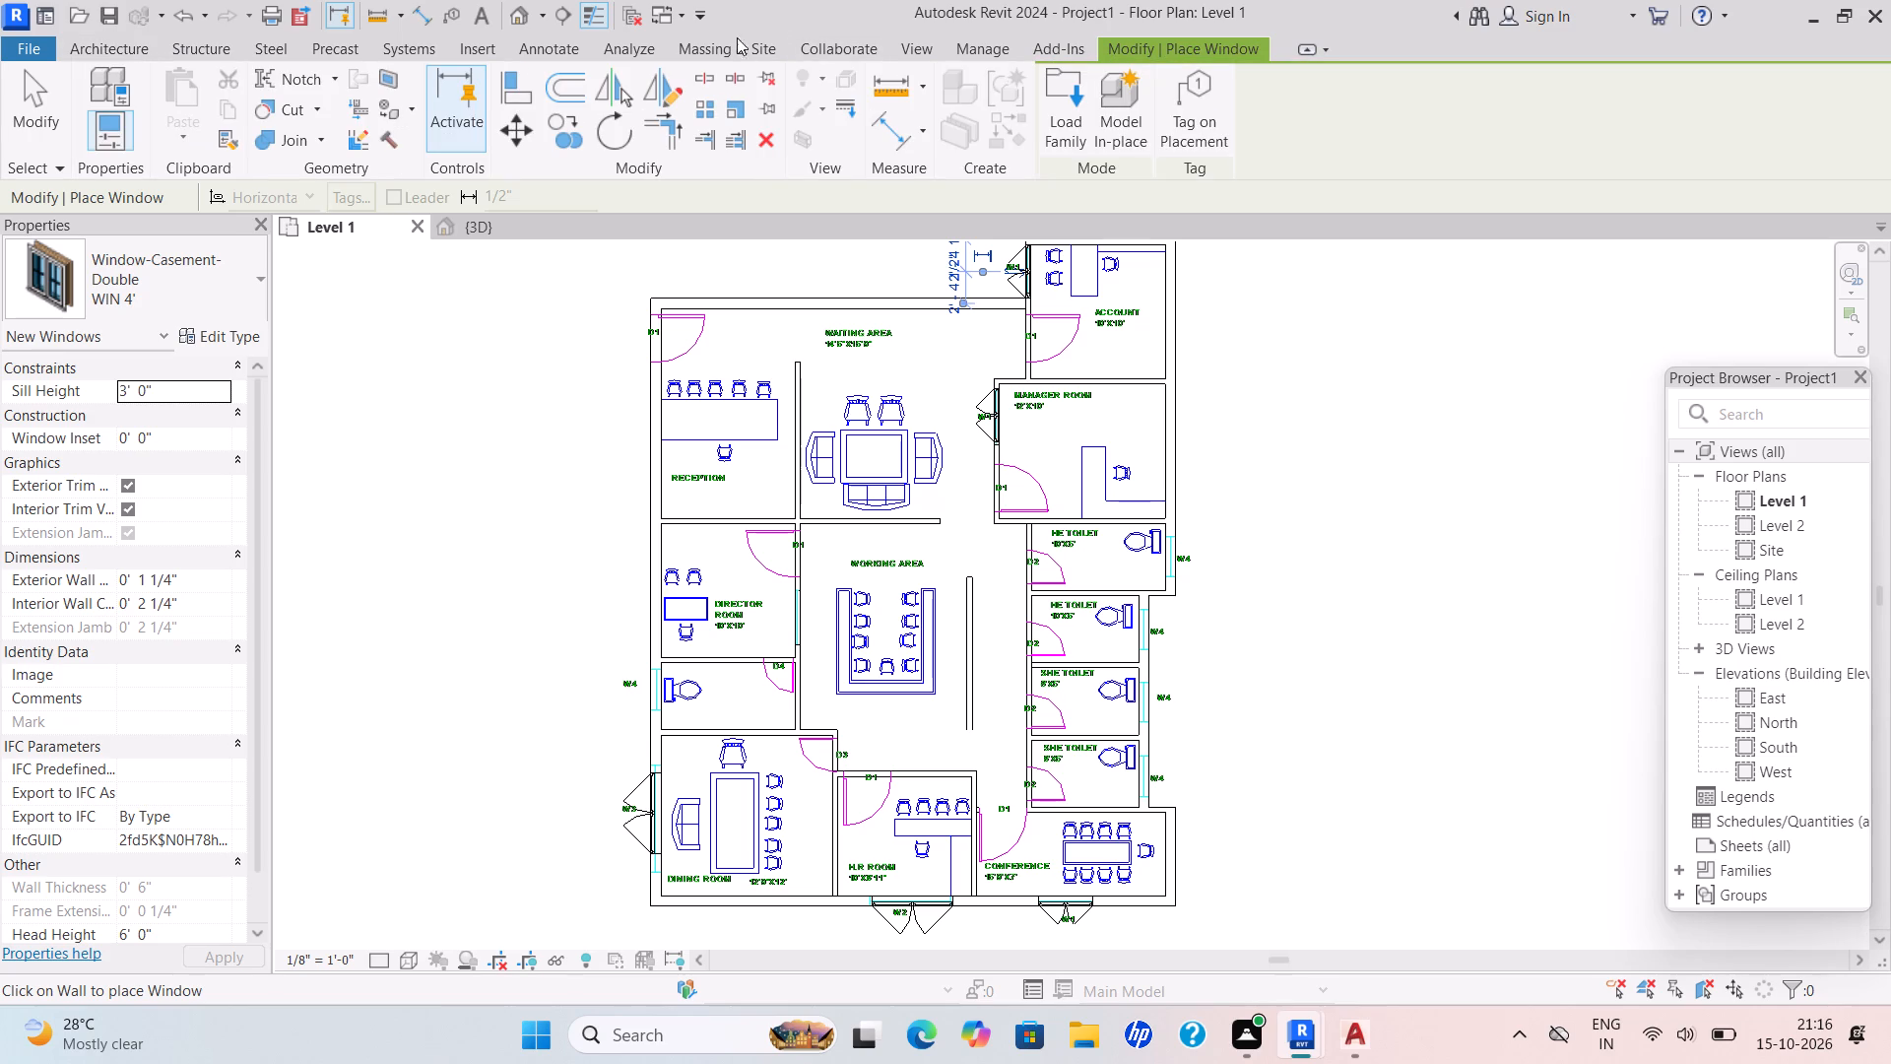
click(138, 47)
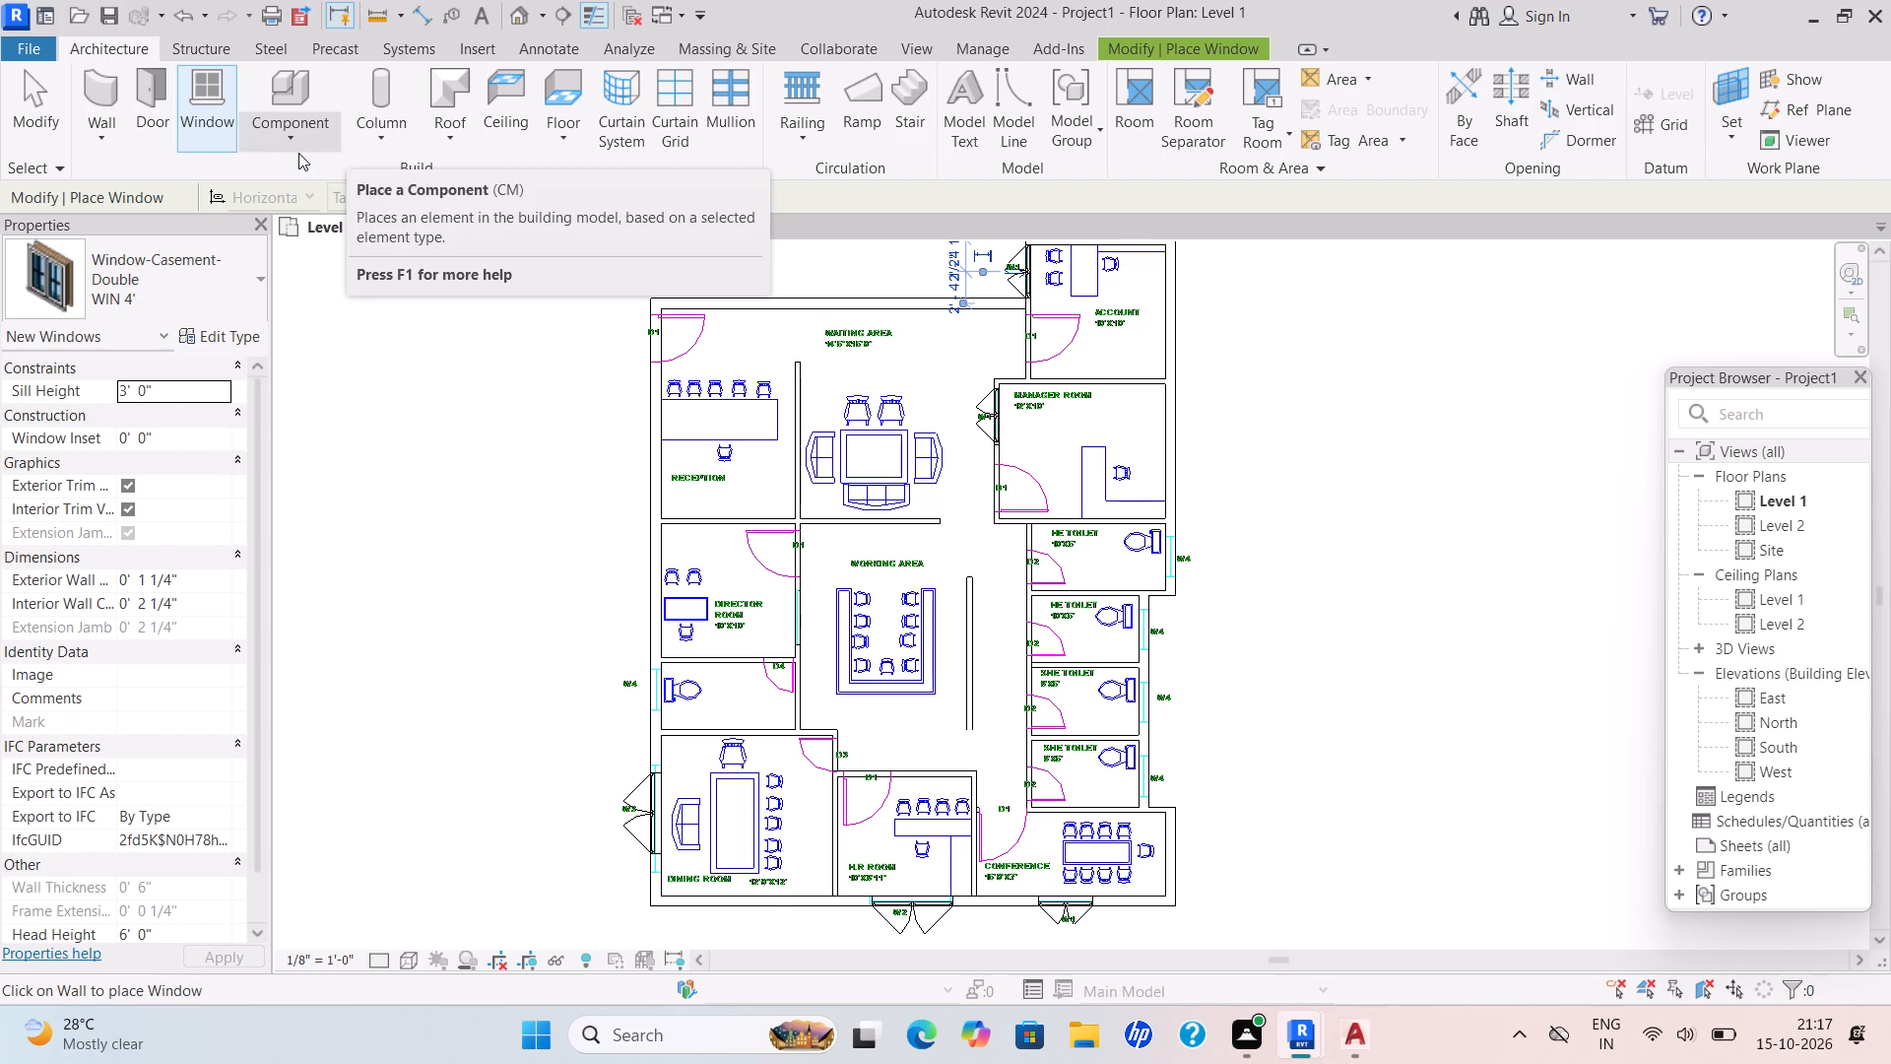
click(1125, 48)
double_click(1068, 91)
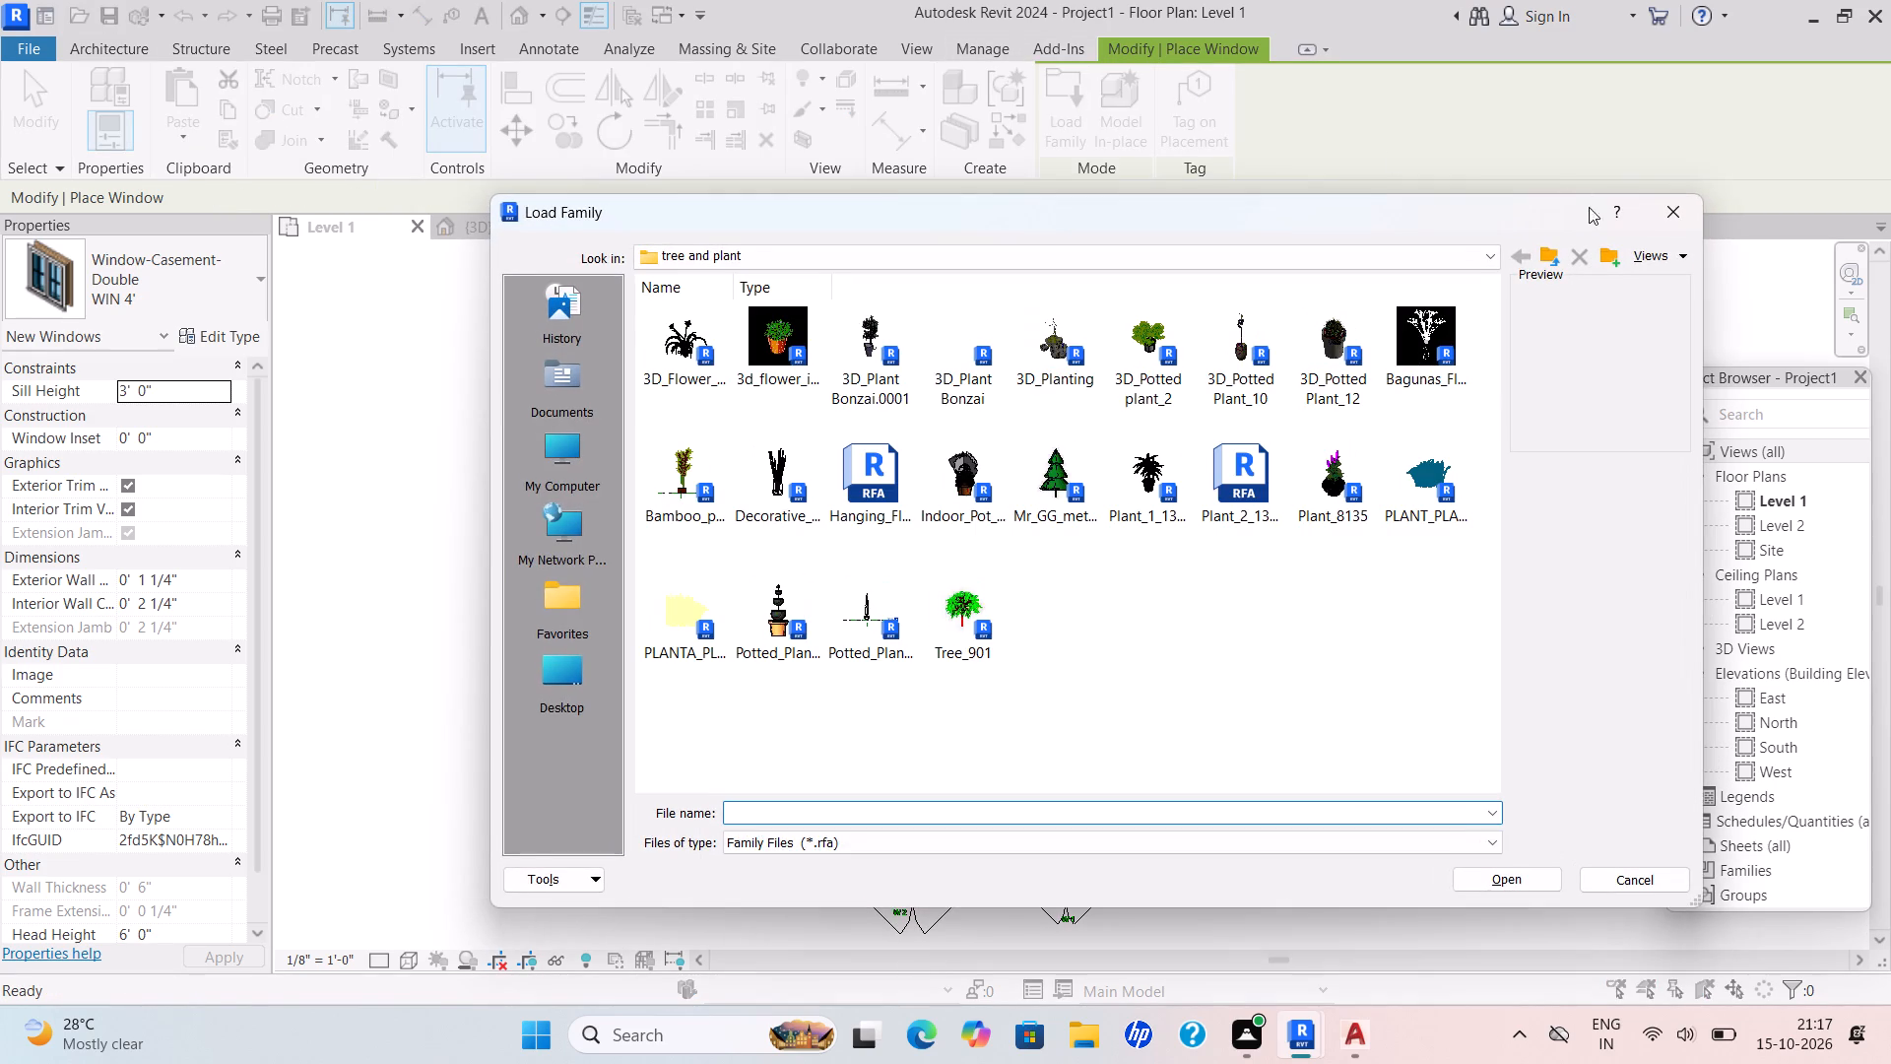
click(1494, 257)
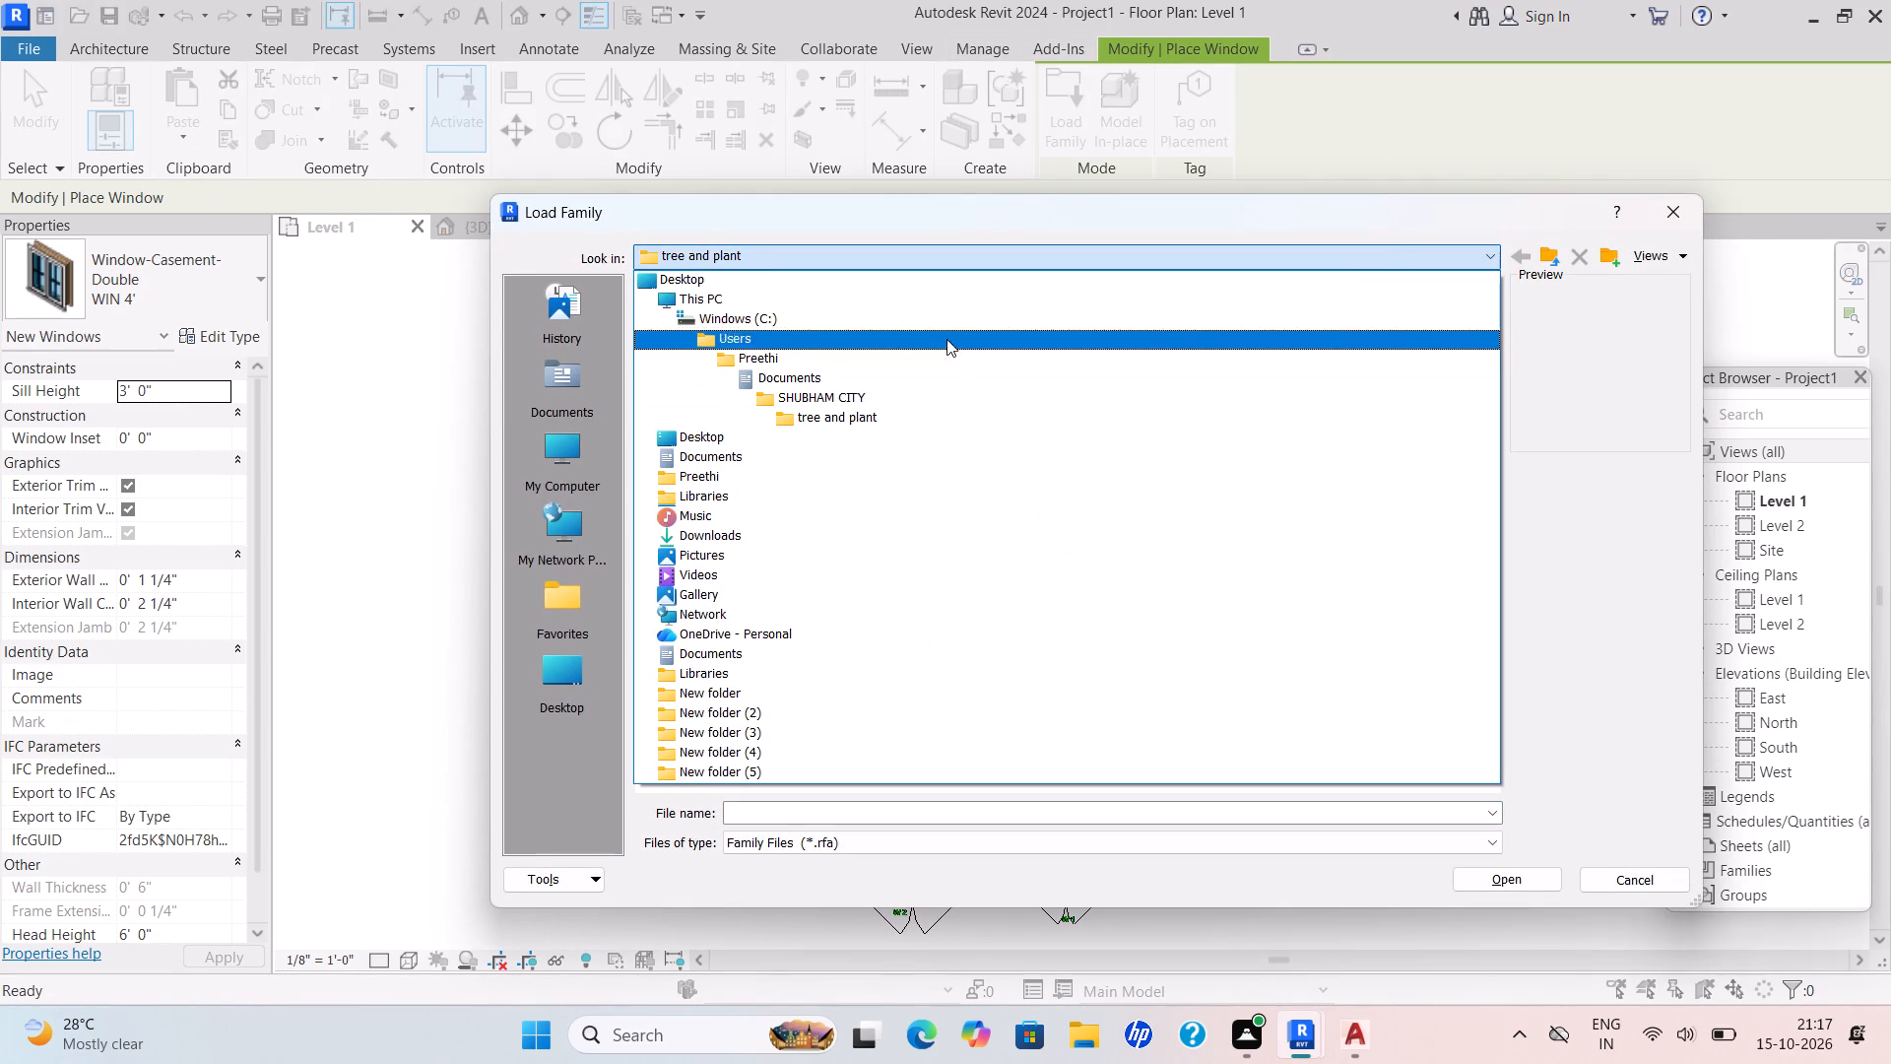
click(940, 298)
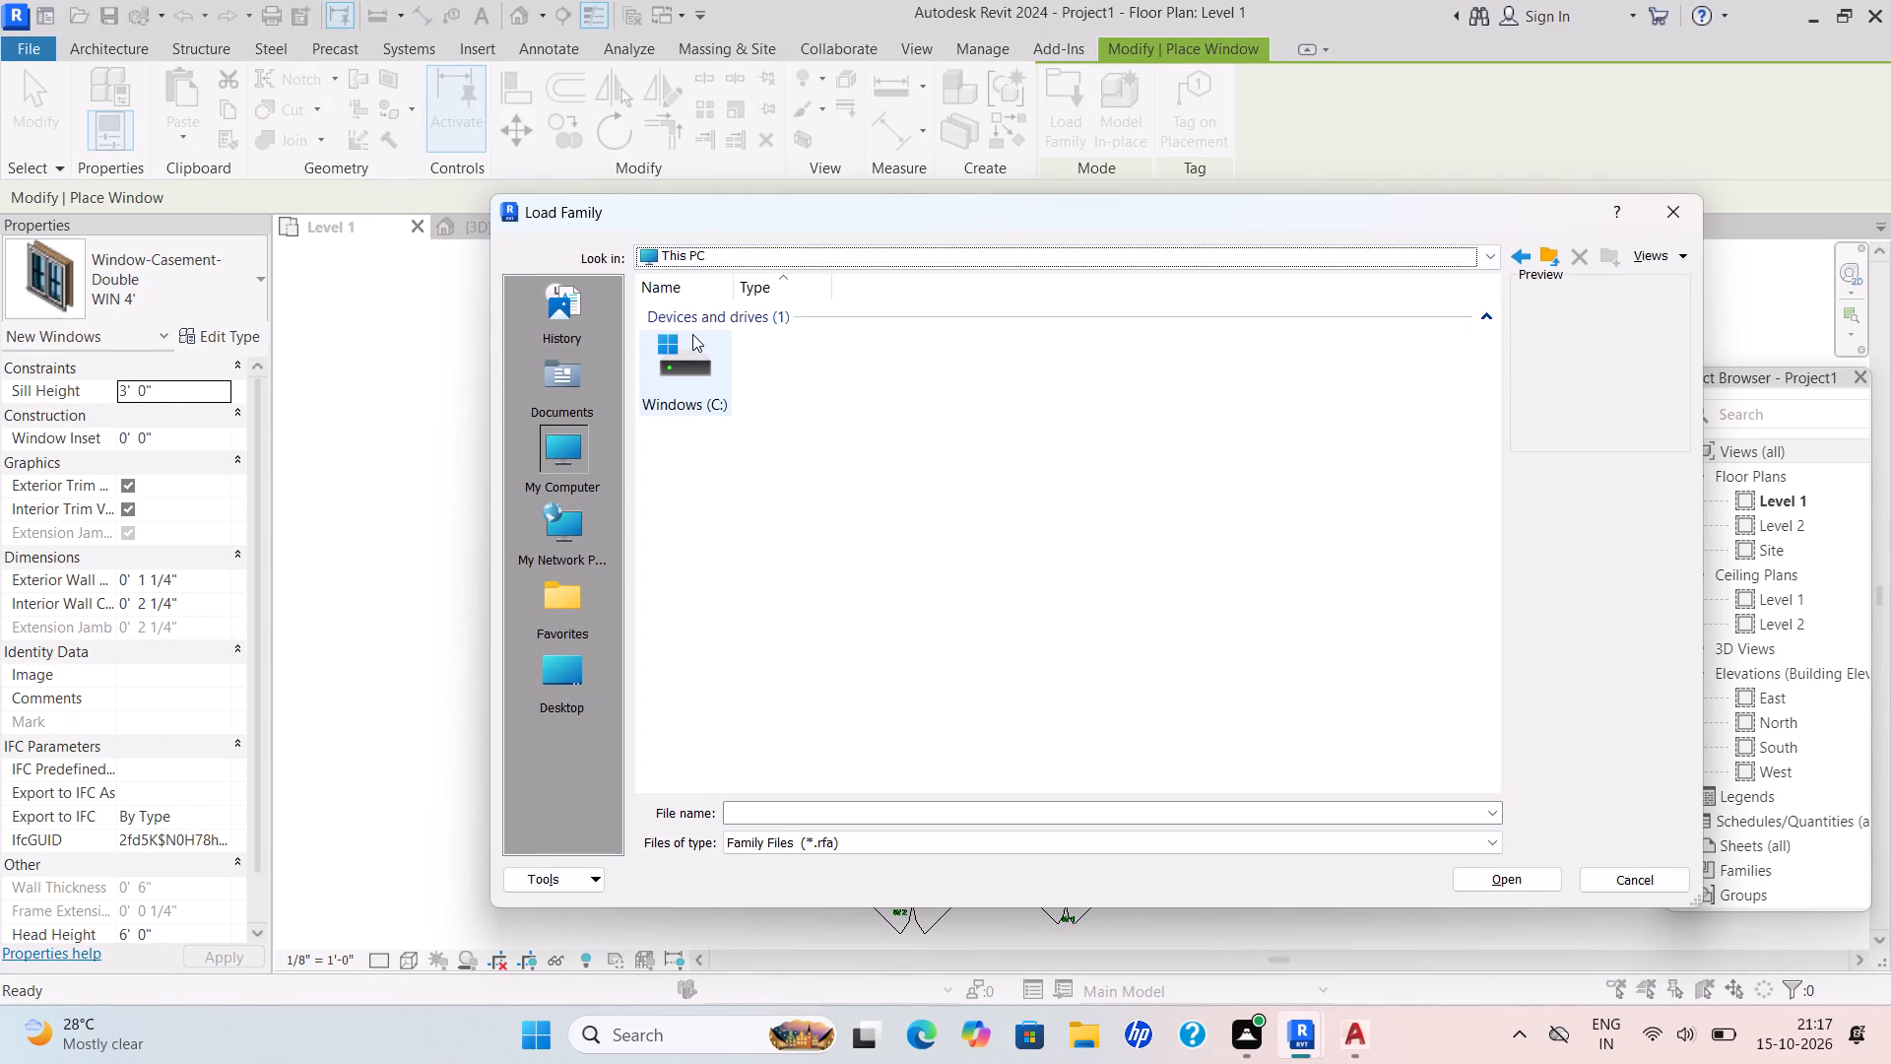
double_click(693, 346)
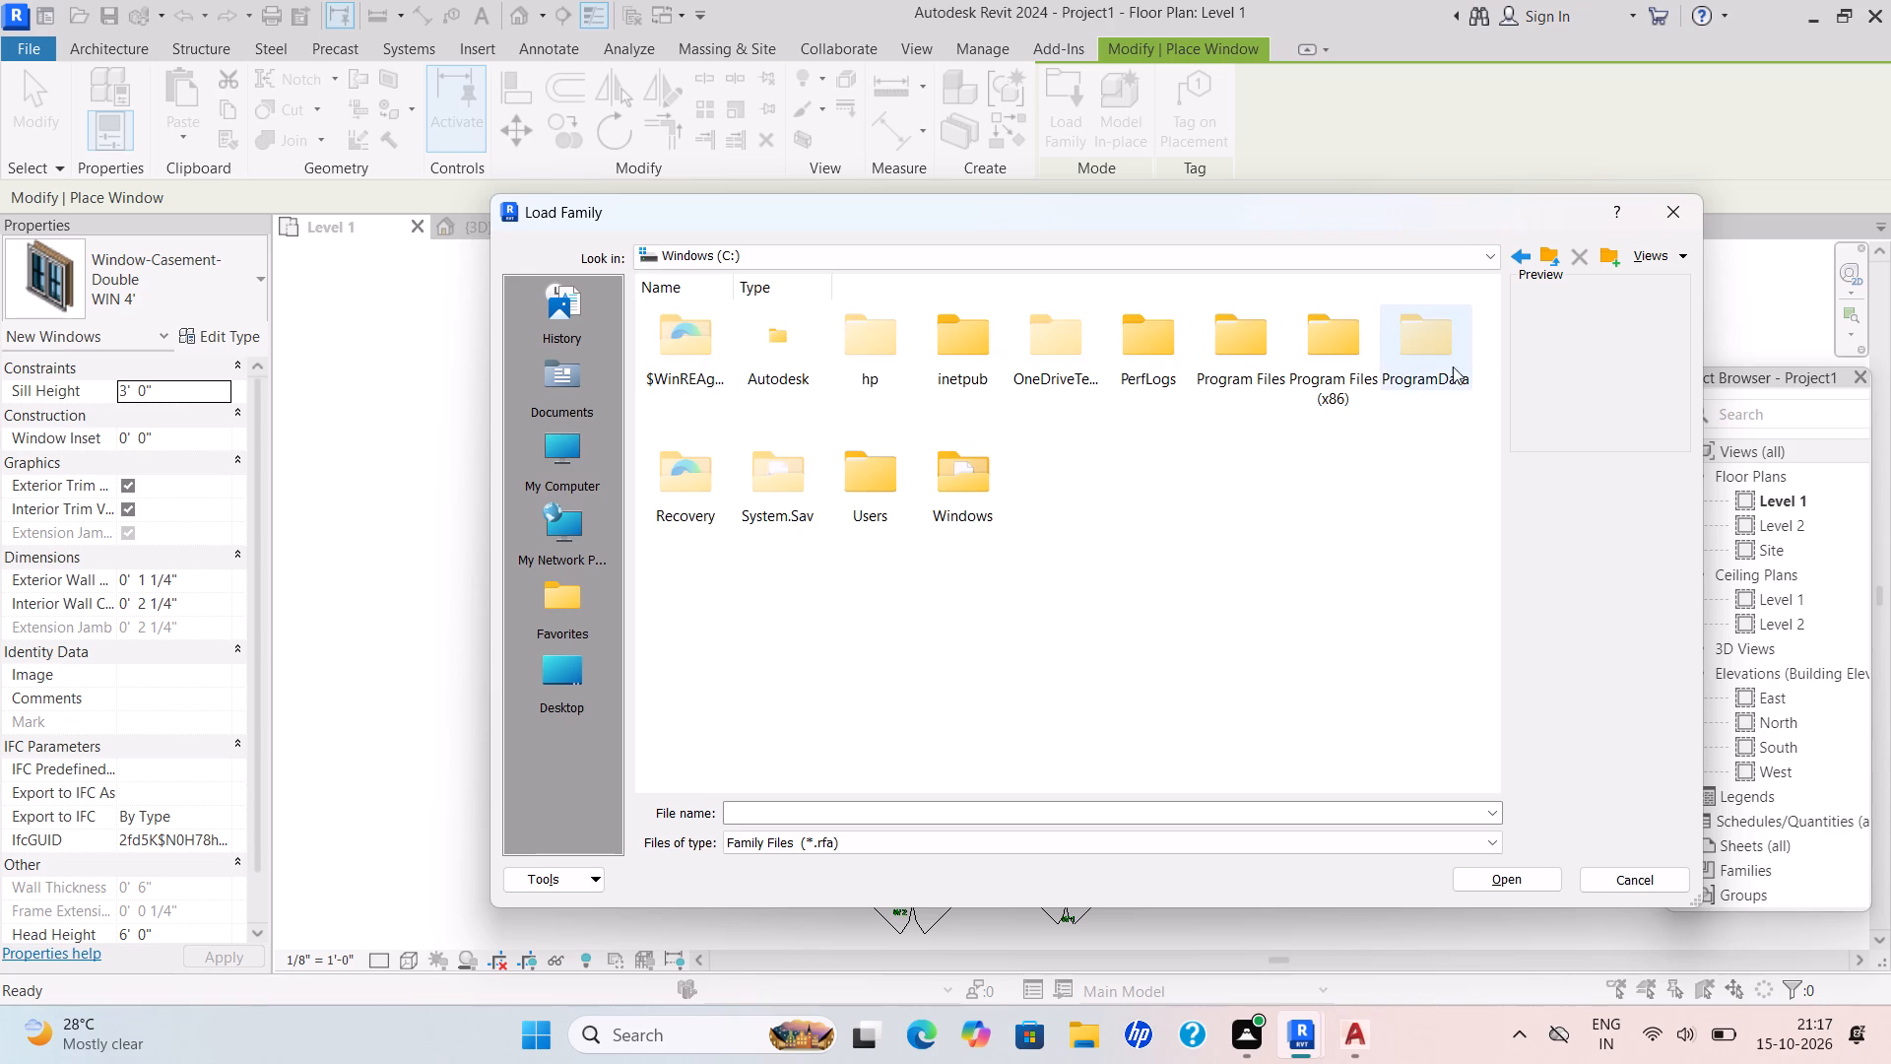
click(1437, 365)
click(1429, 364)
double_click(1422, 356)
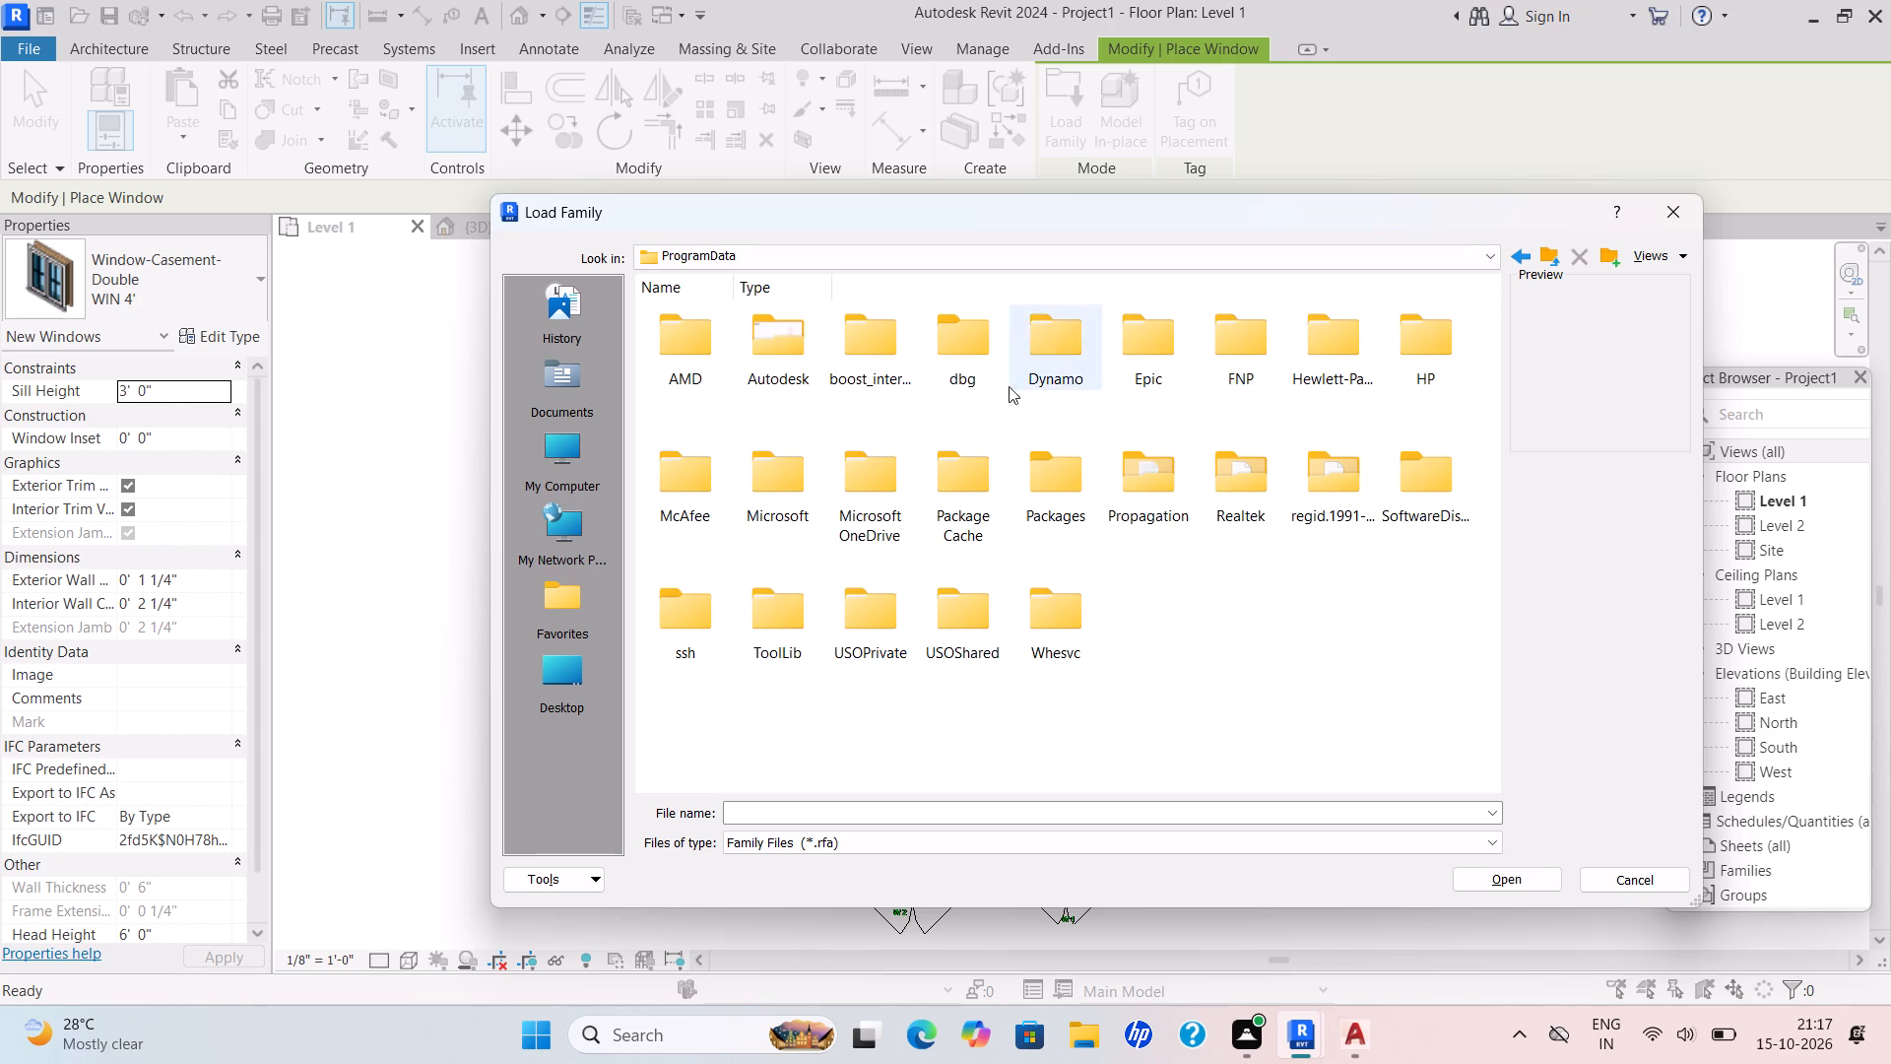
double_click(767, 350)
double_click(775, 352)
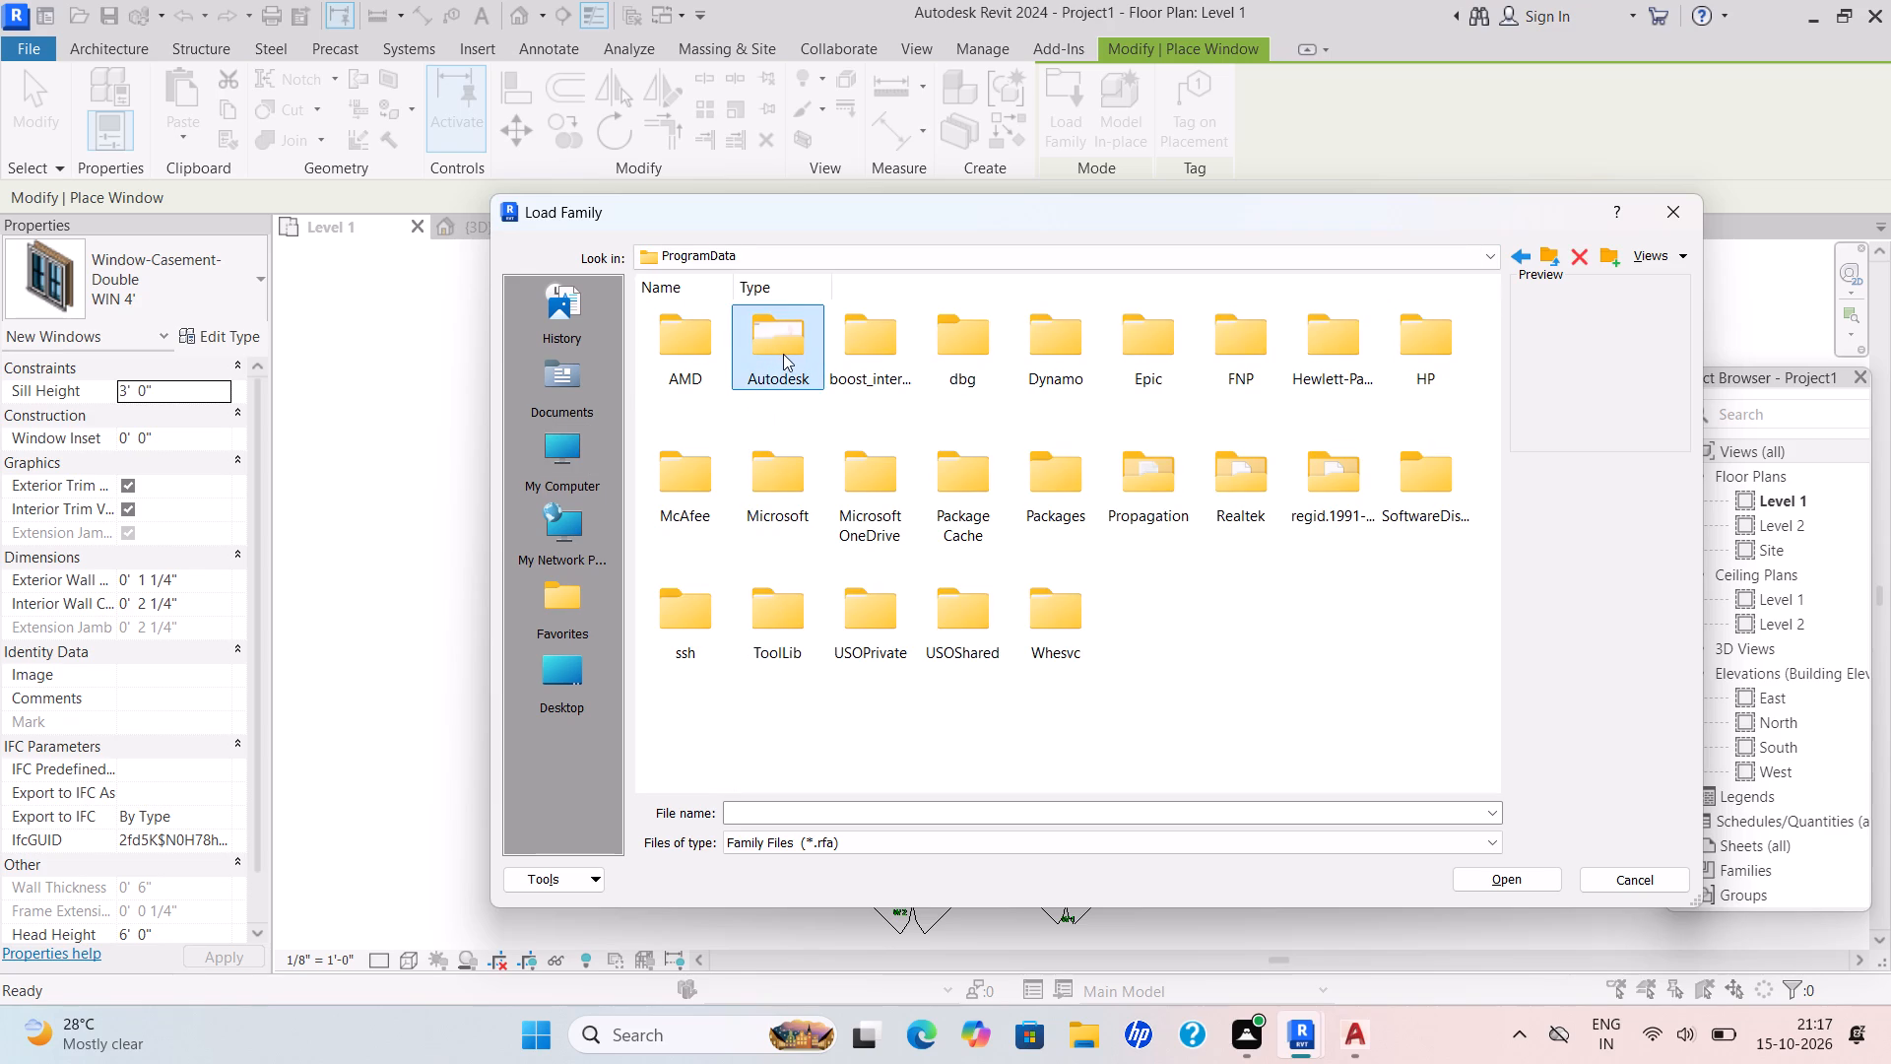
double_click(783, 354)
double_click(771, 338)
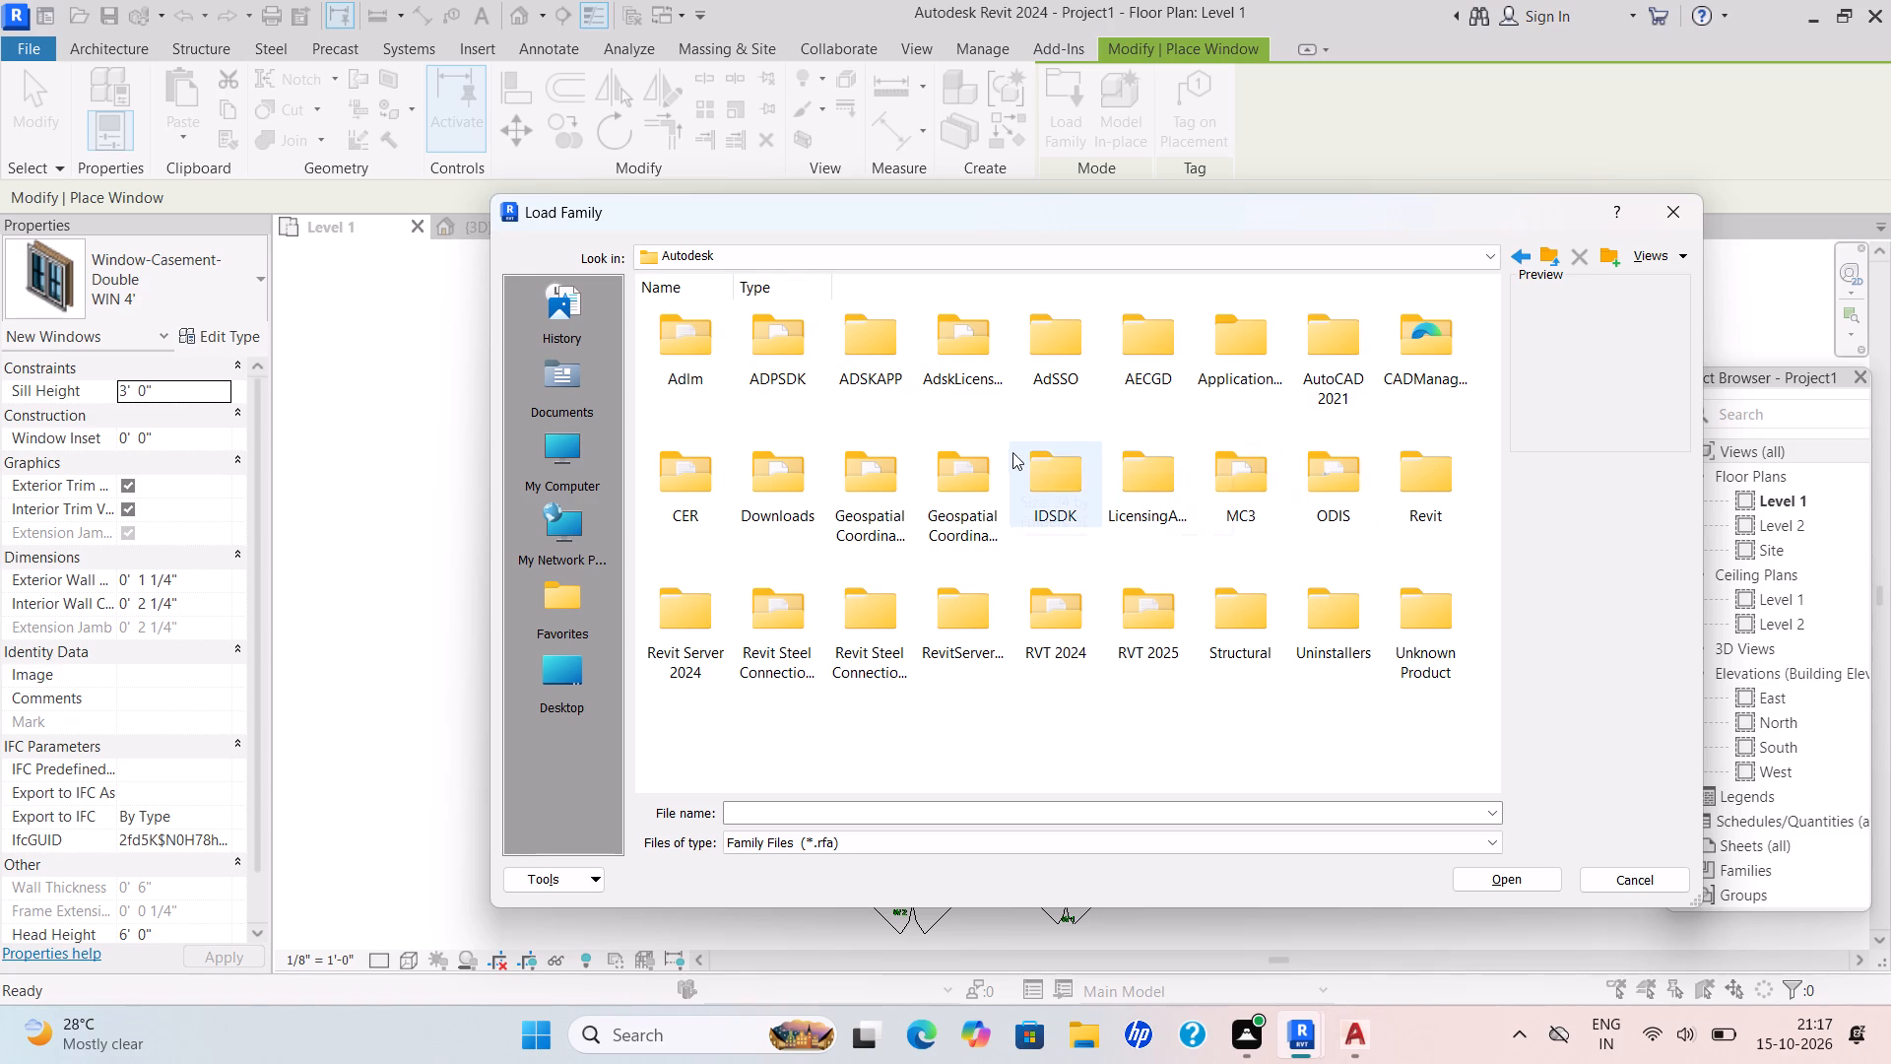
triple_click(1060, 613)
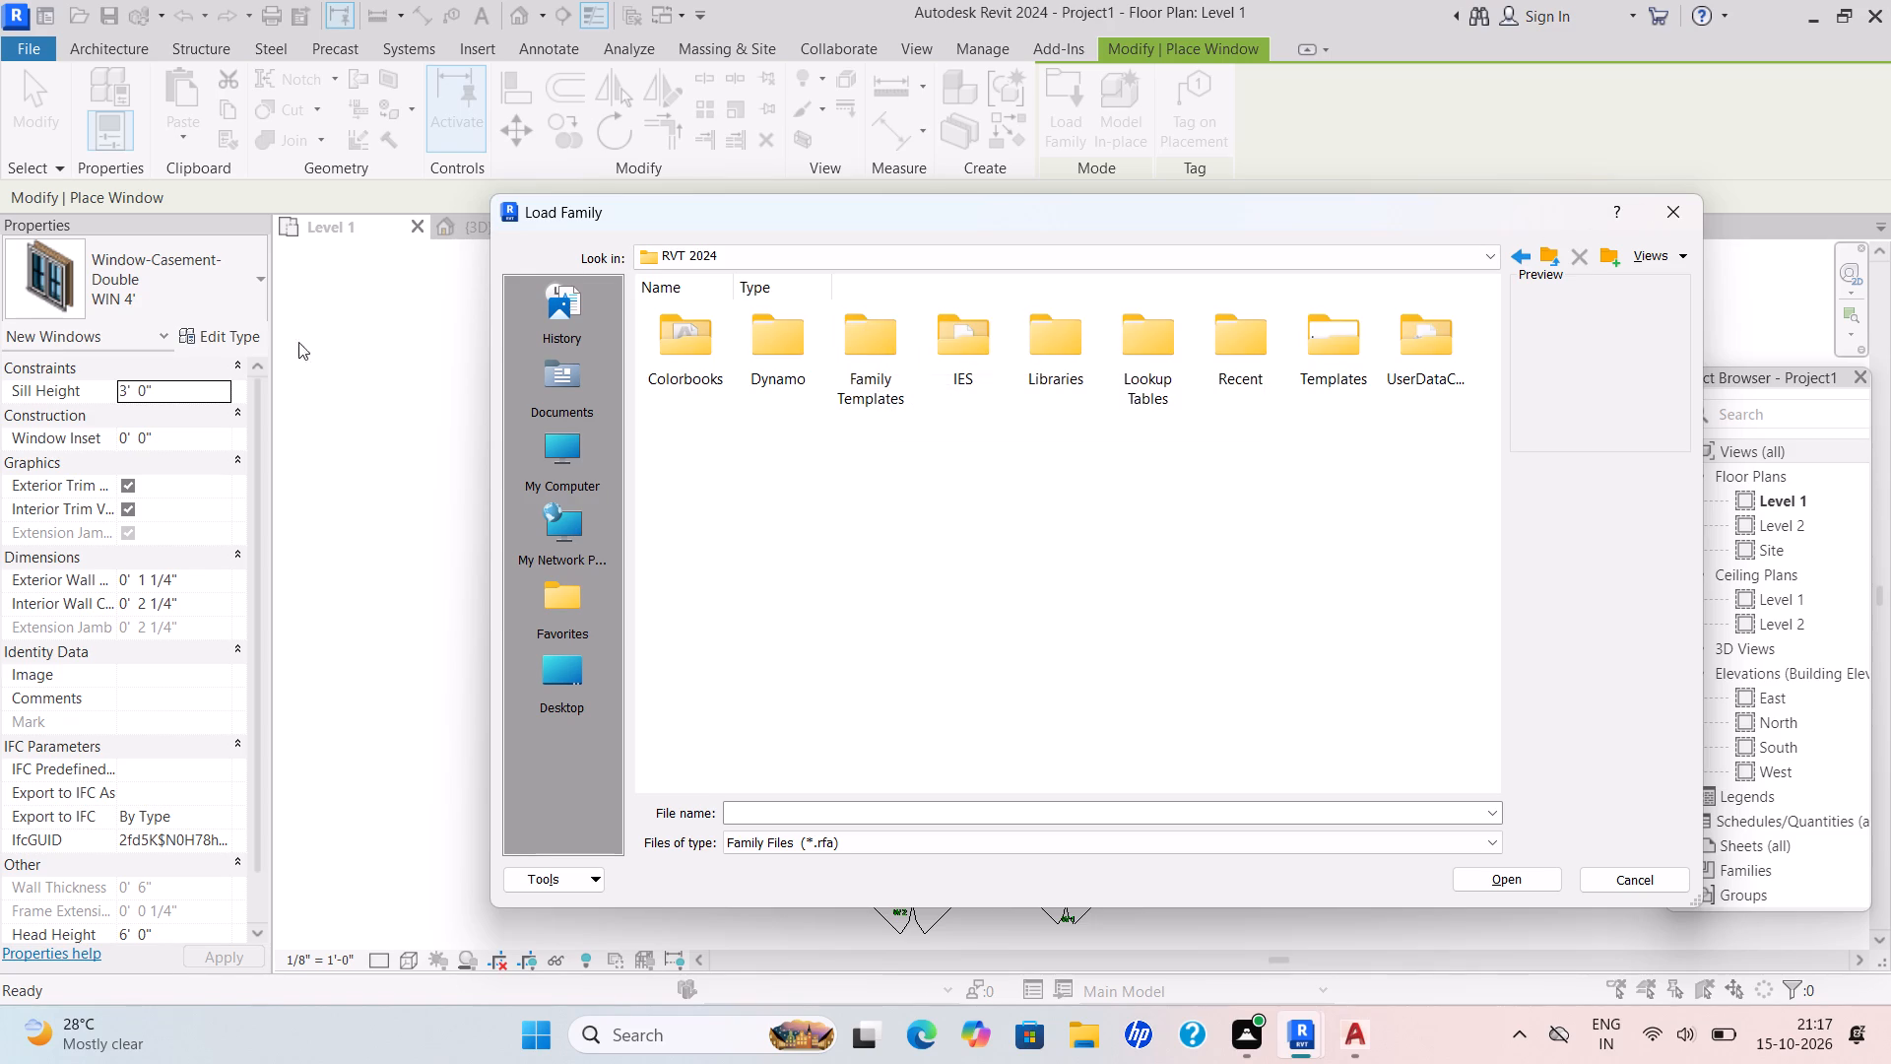
double_click(1054, 344)
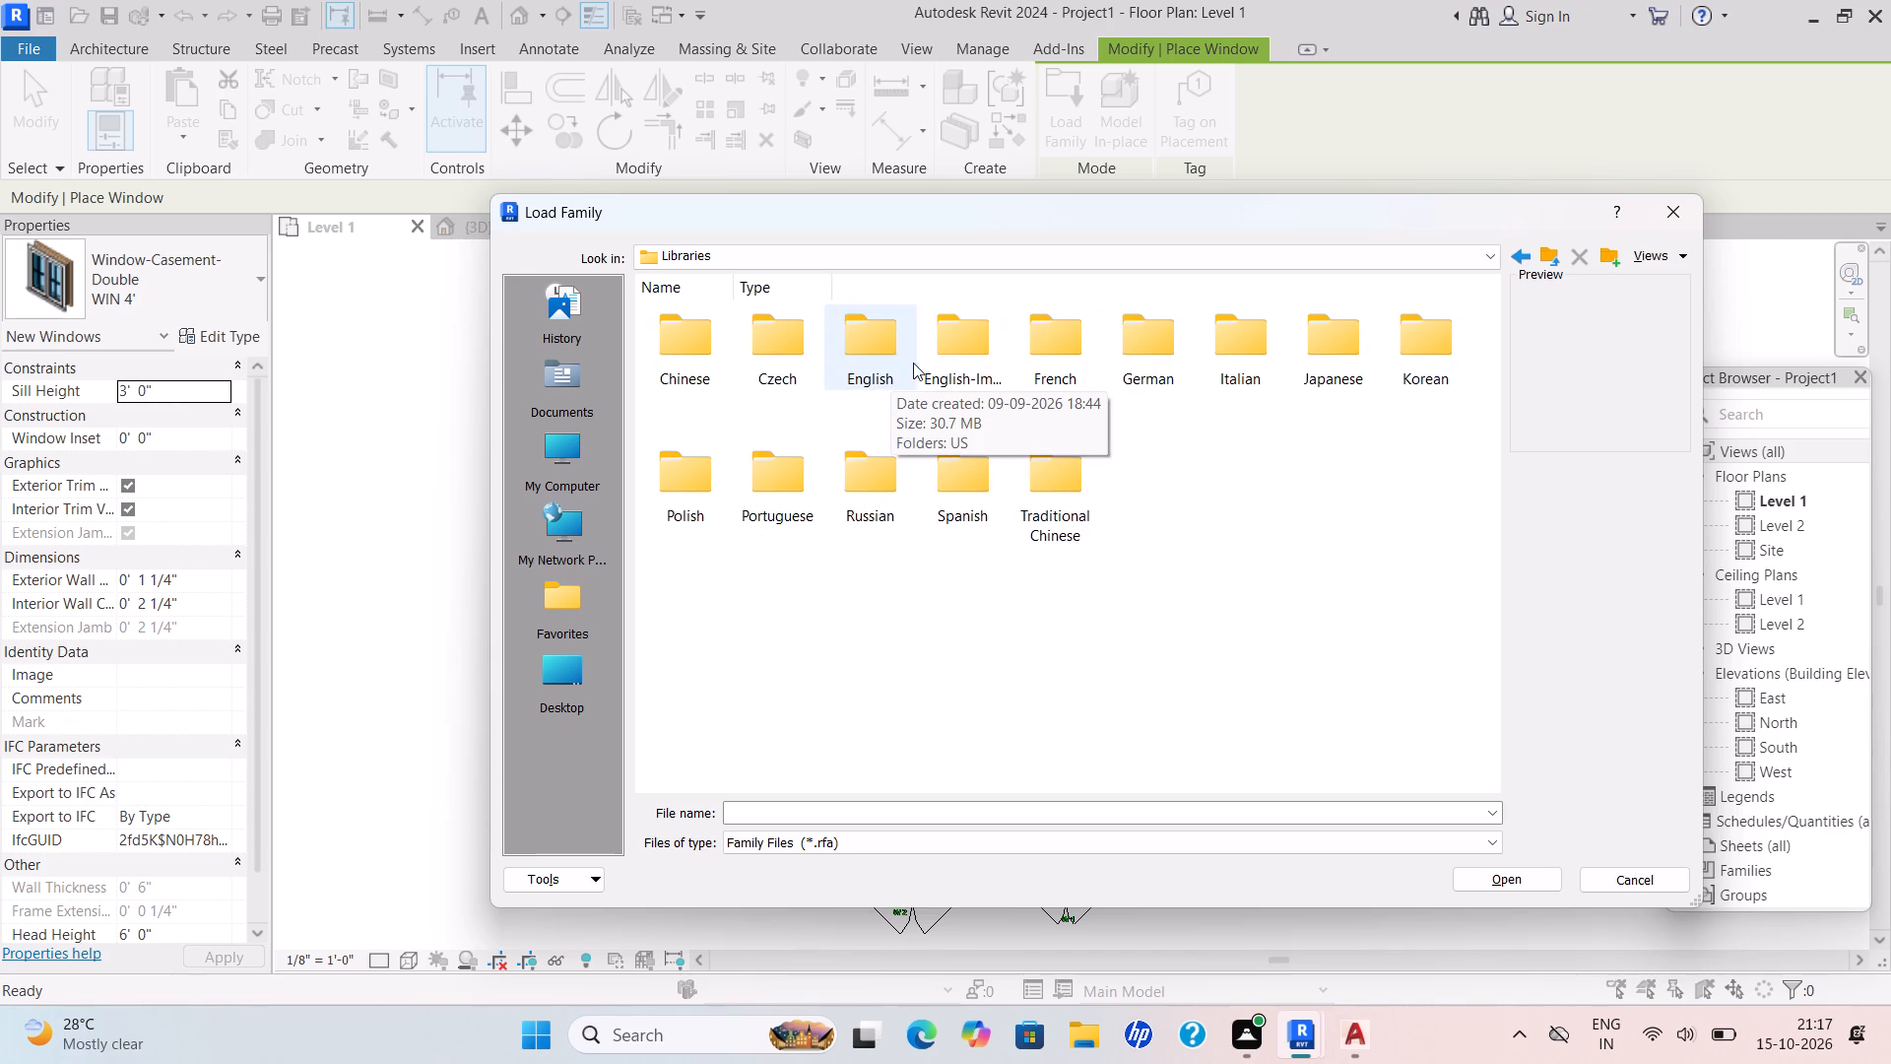
triple_click(956, 350)
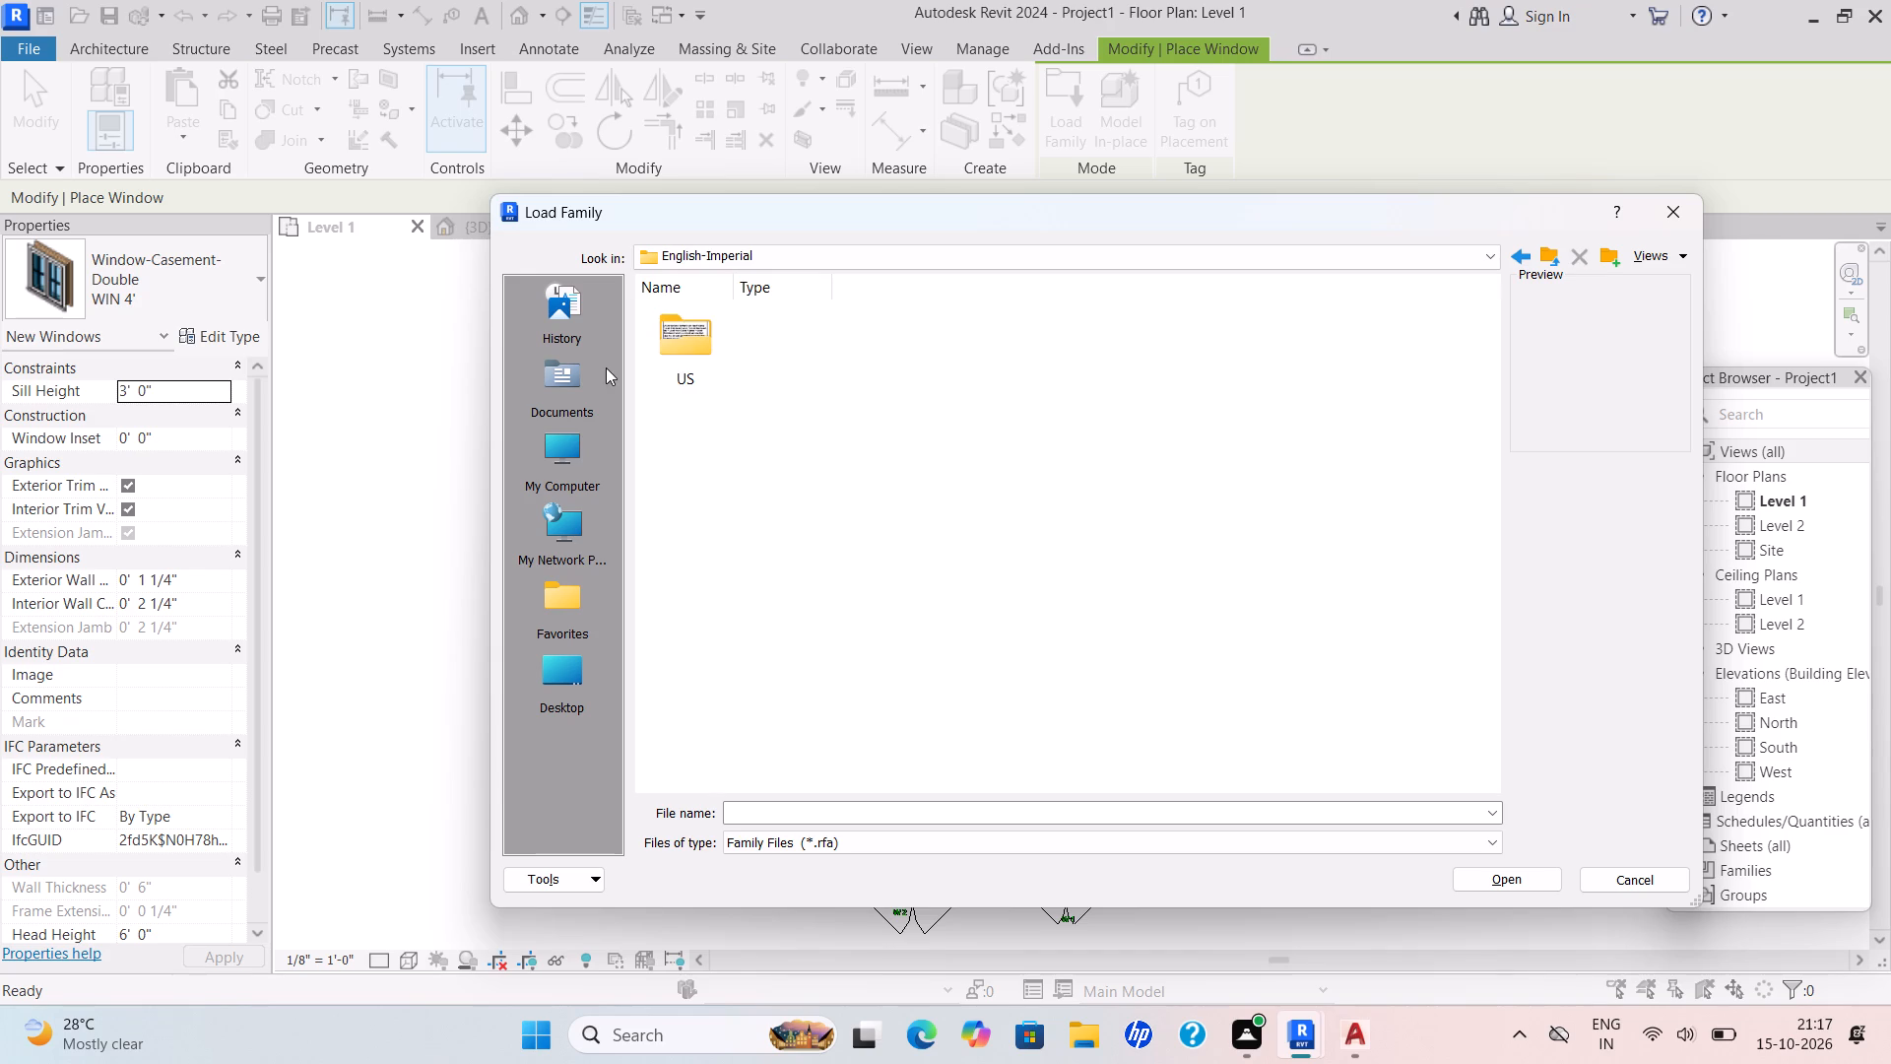
triple_click(670, 362)
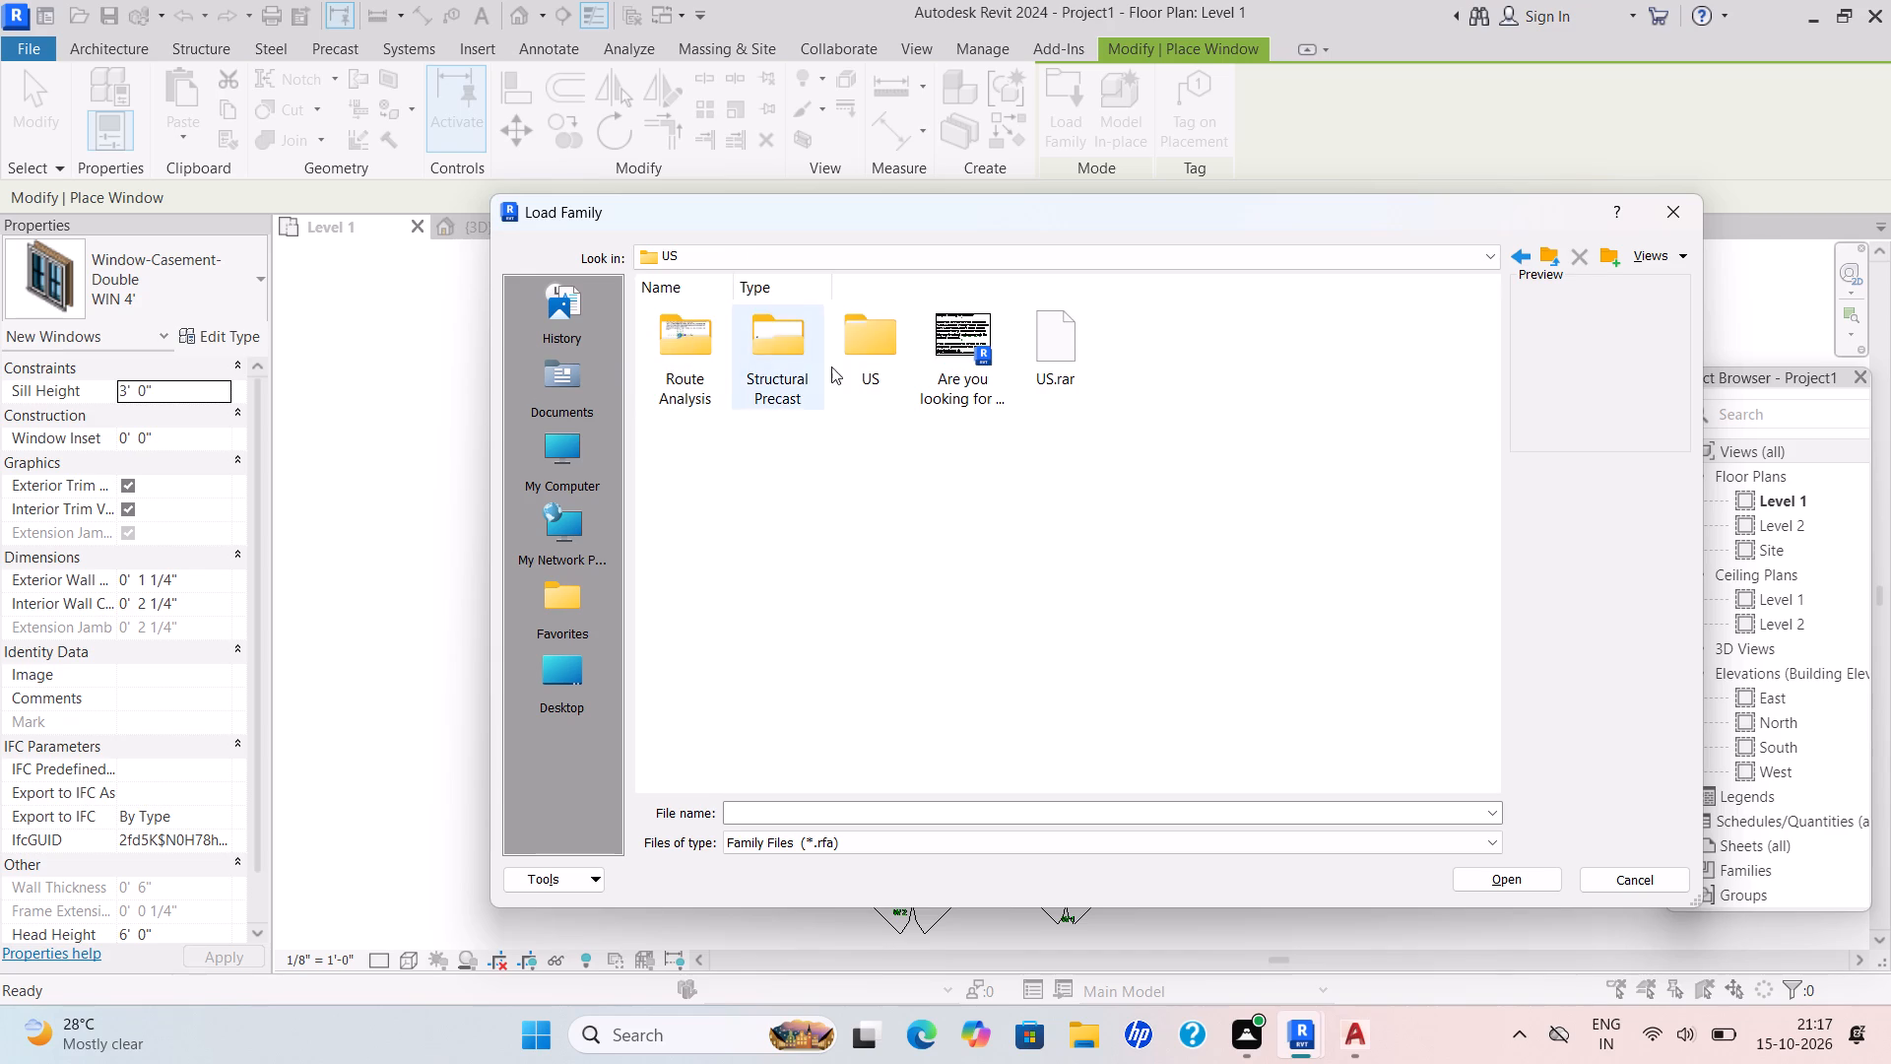
double_click(873, 366)
double_click(680, 362)
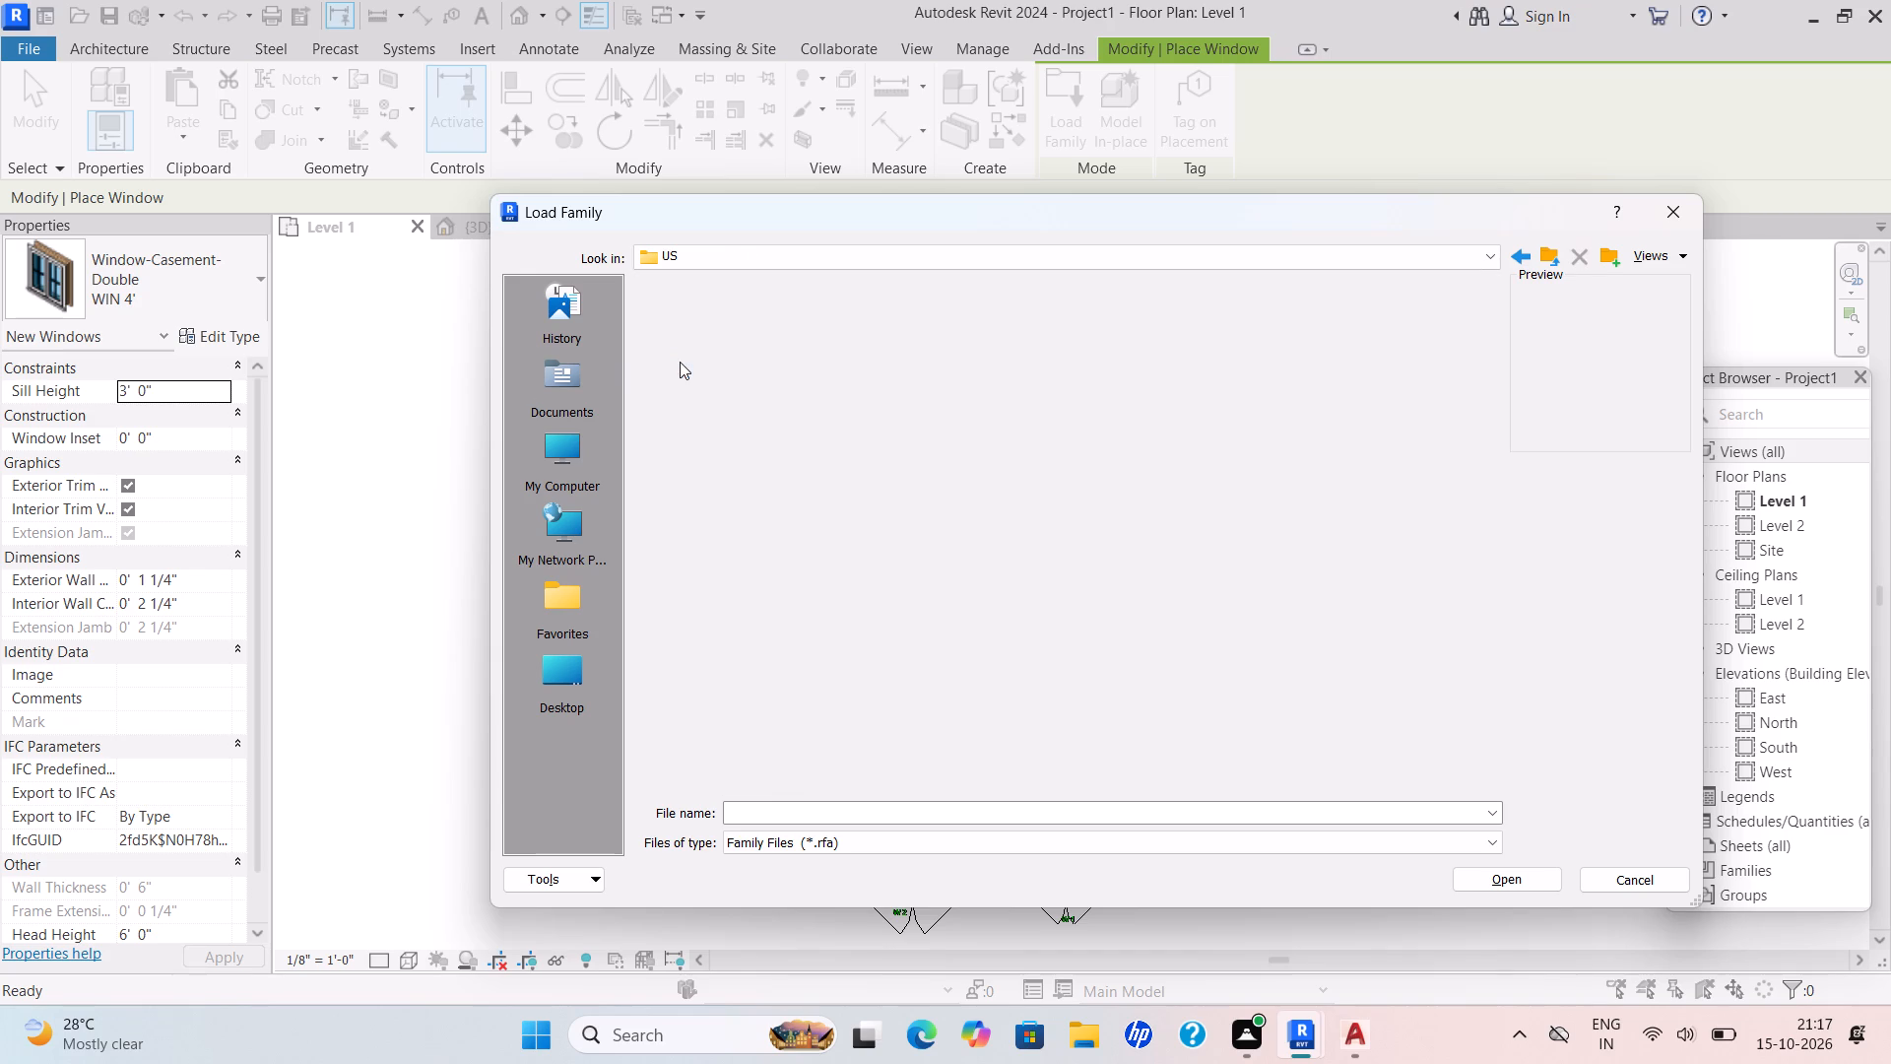
Load the Window-Louvers family from the library's Windows folder.
scroll(881, 334, down, 5)
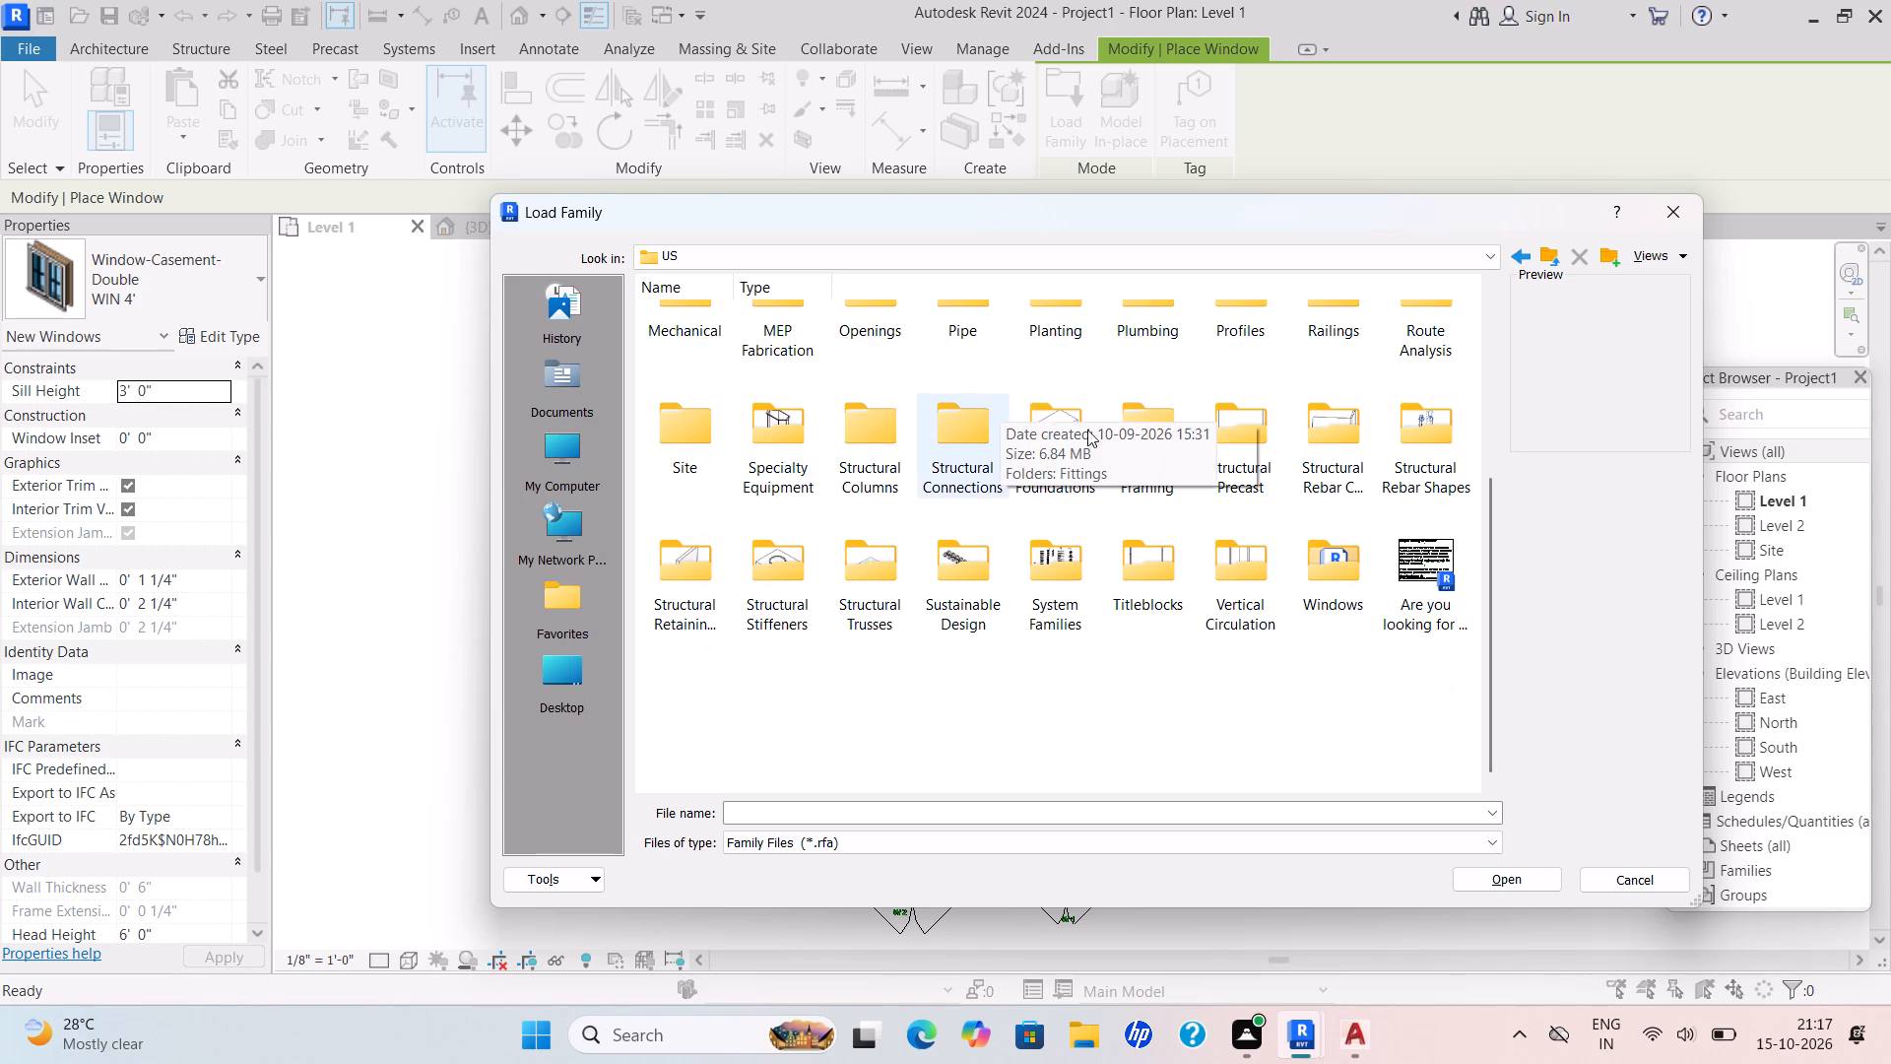
click(1348, 591)
double_click(1348, 591)
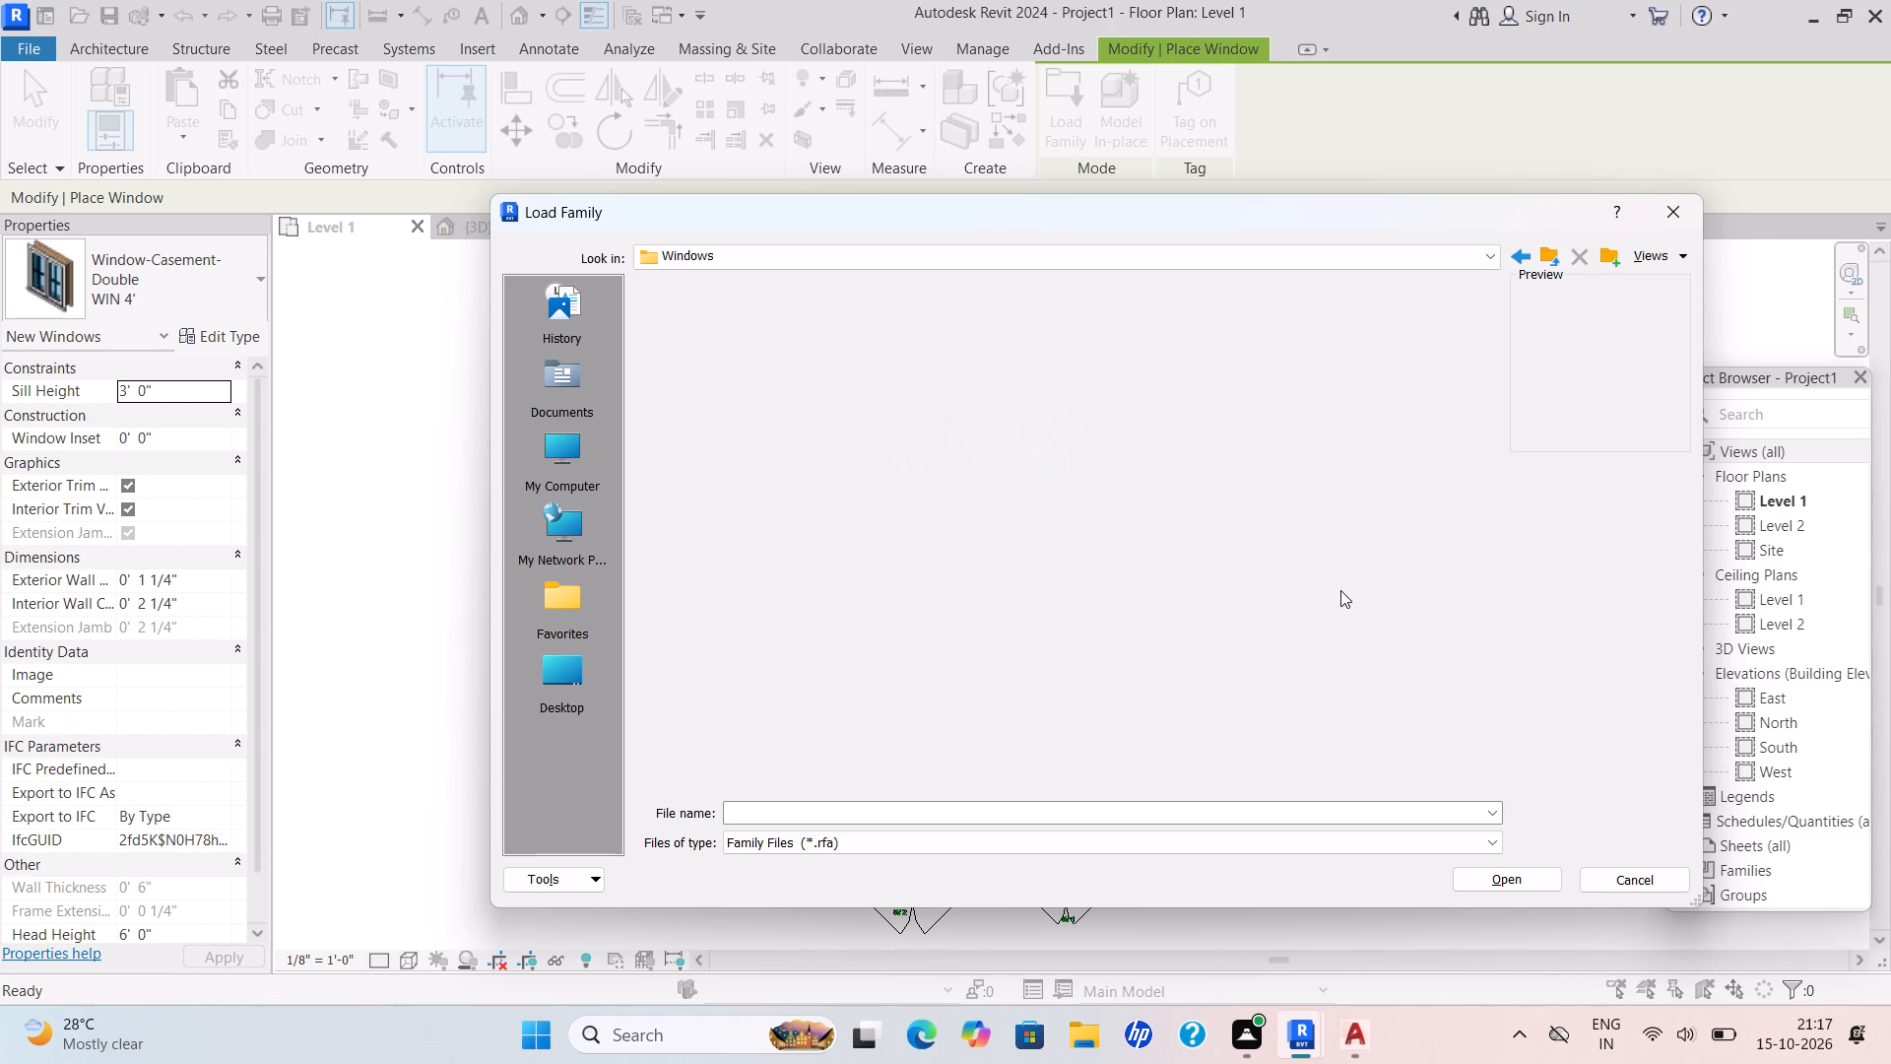
scroll(1297, 606, down, 9)
click(1425, 572)
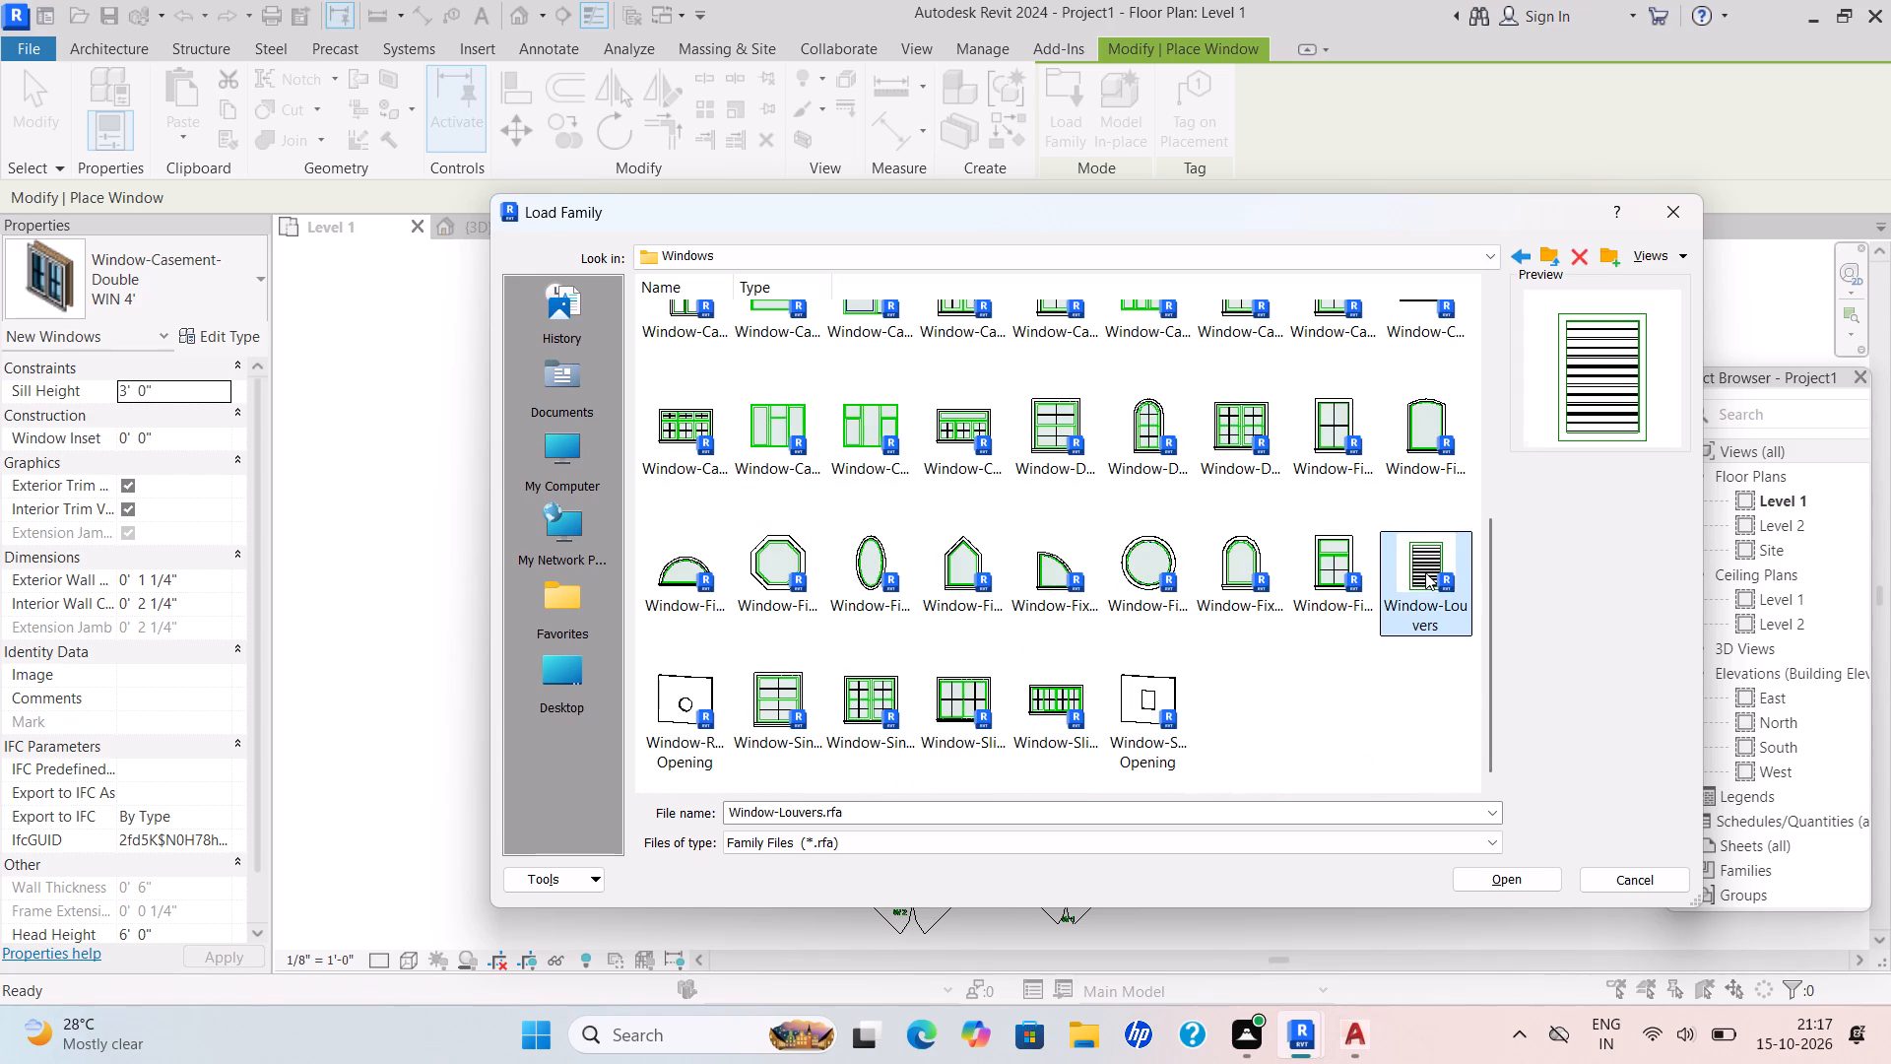
click(1522, 872)
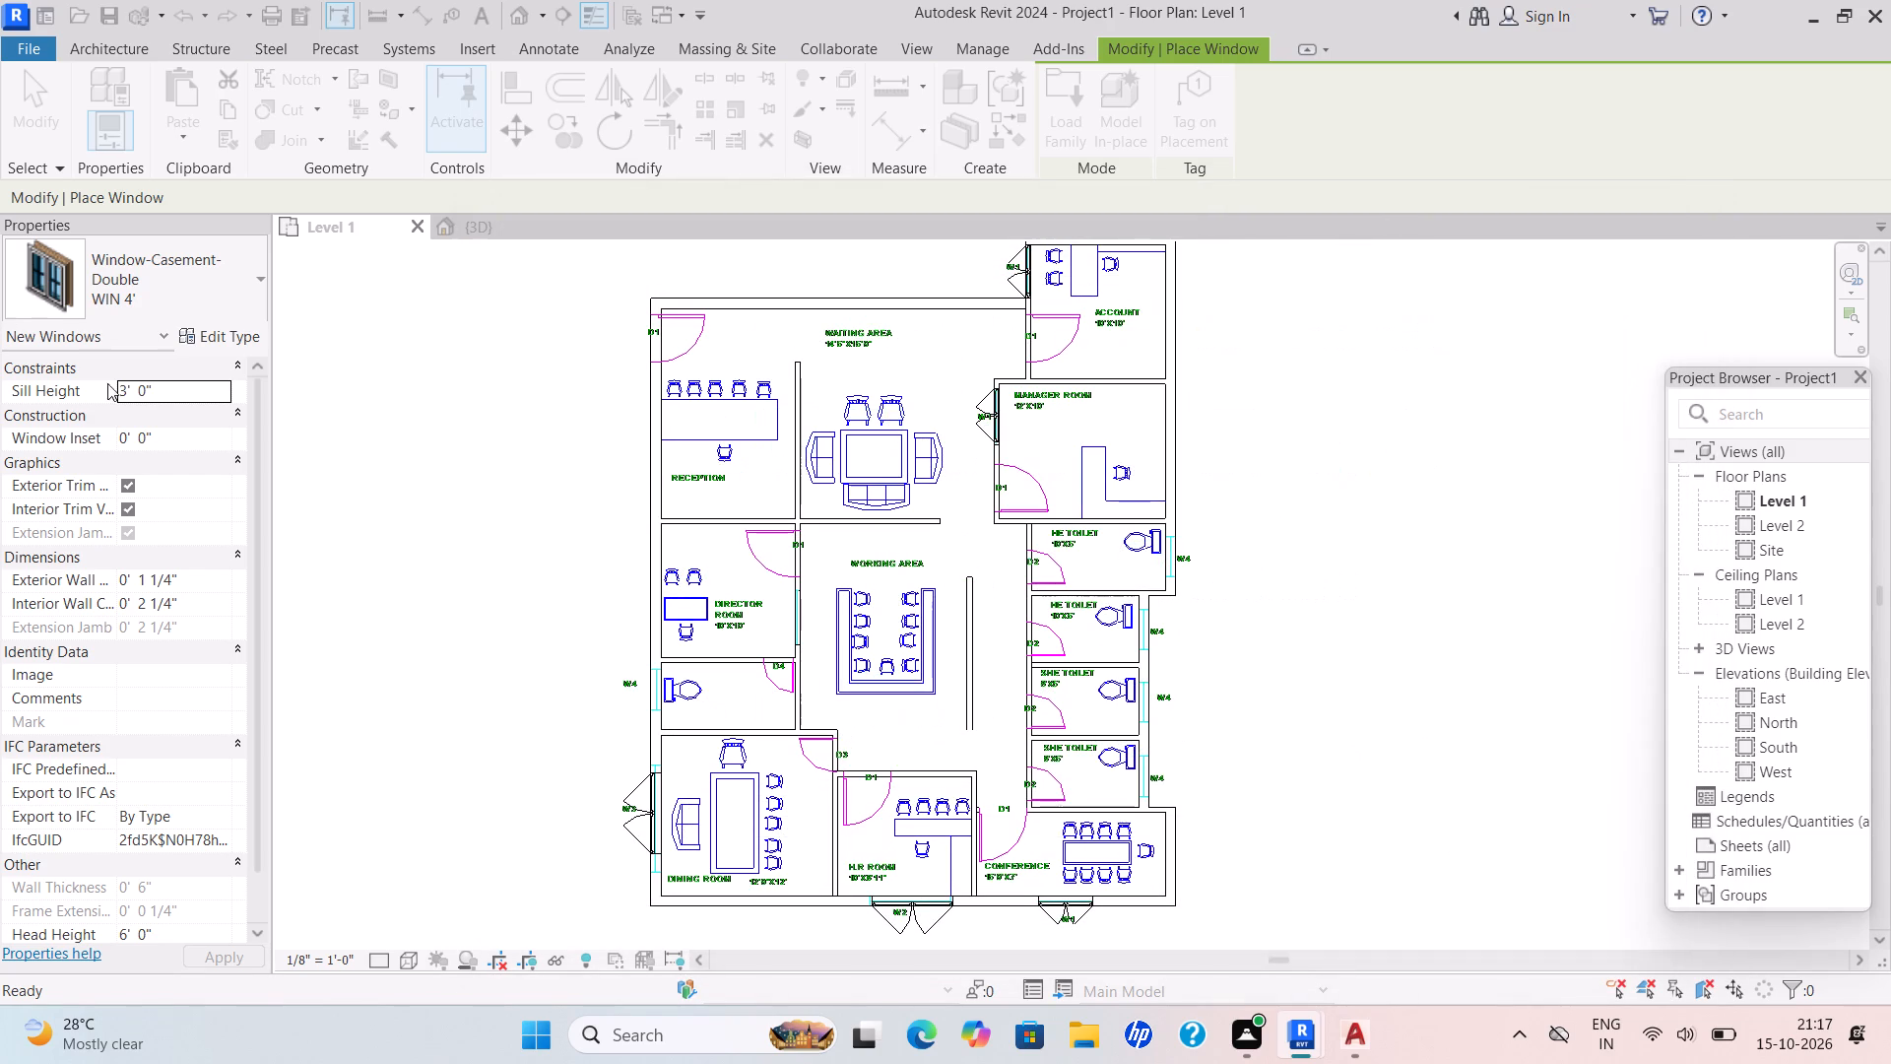
Set the sill height for new 24" x 24" Window-Louvers windows to 7'.
drag(164, 387, 69, 403)
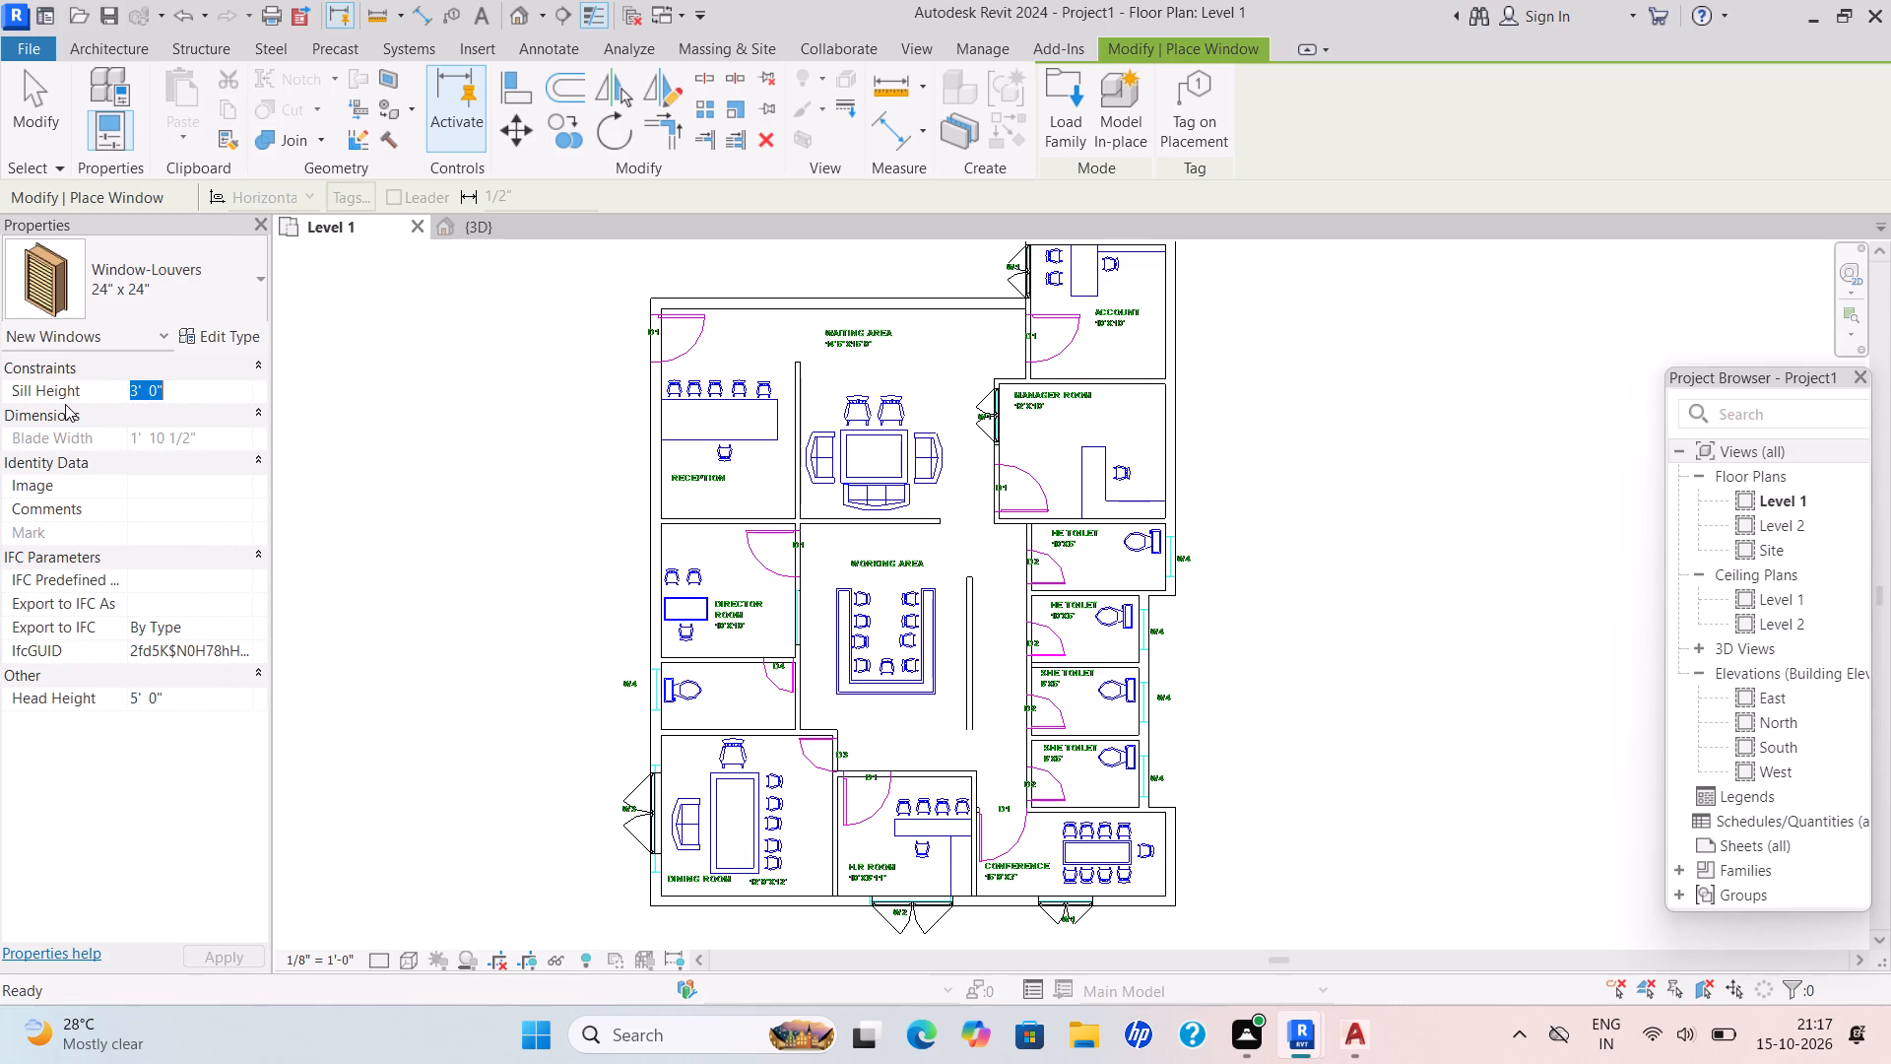
key(BackSpace)
text(7')
key(Return)
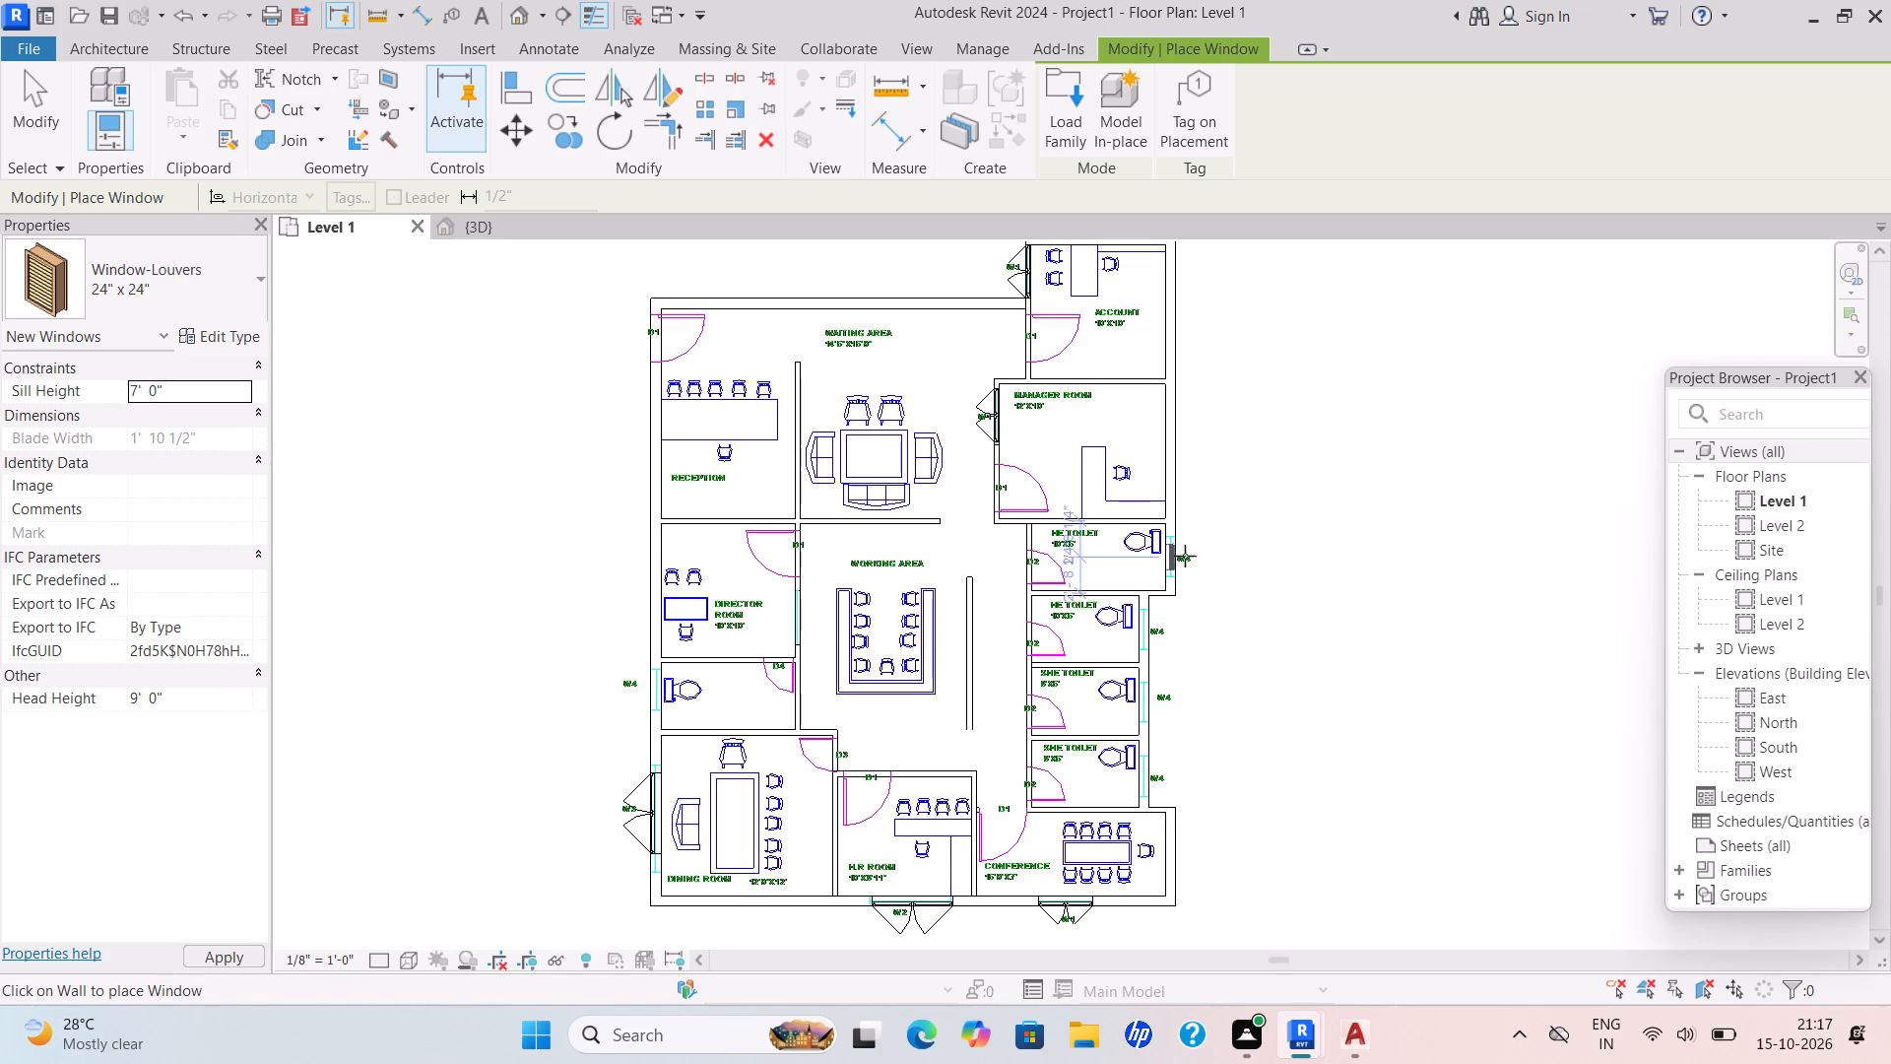
Place 24" x 24" louver windows at the W4 marks in the east outer walls of both HE Toilets.
scroll(1185, 554, up, 4)
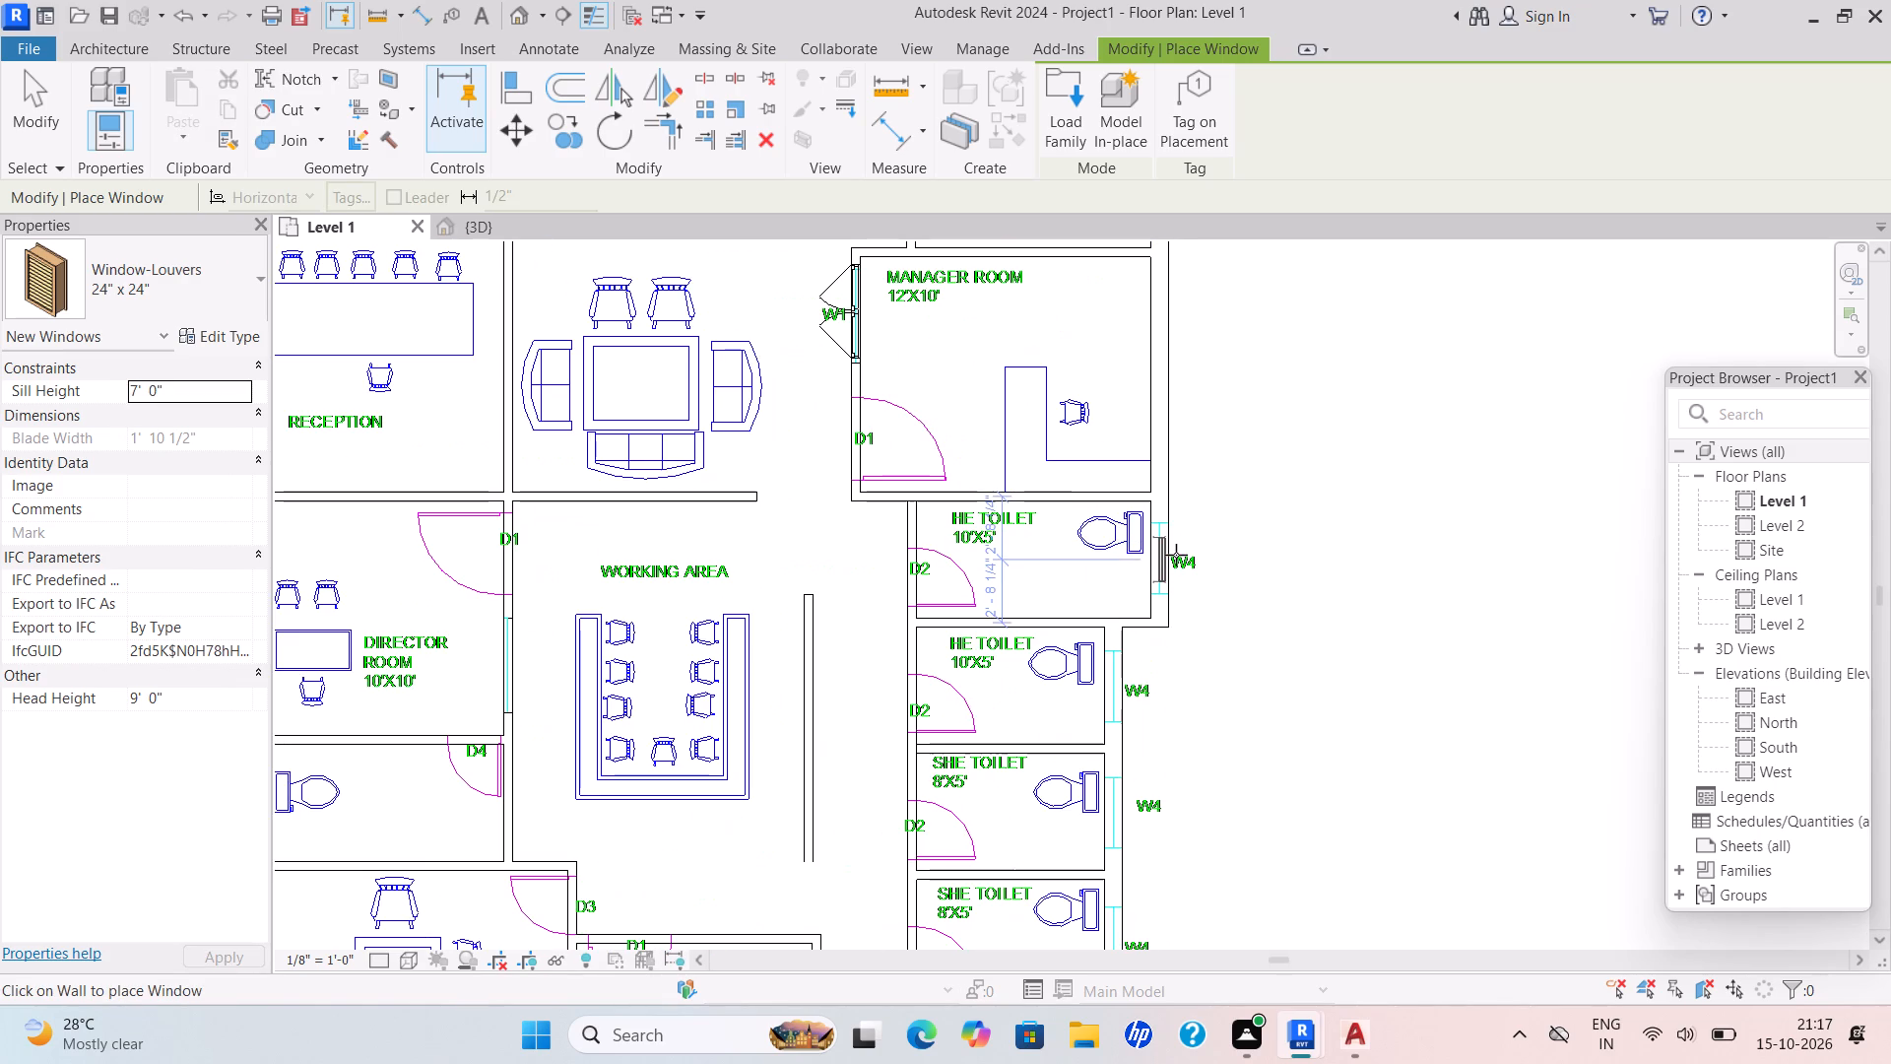
scroll(1176, 555, up, 5)
click(1152, 546)
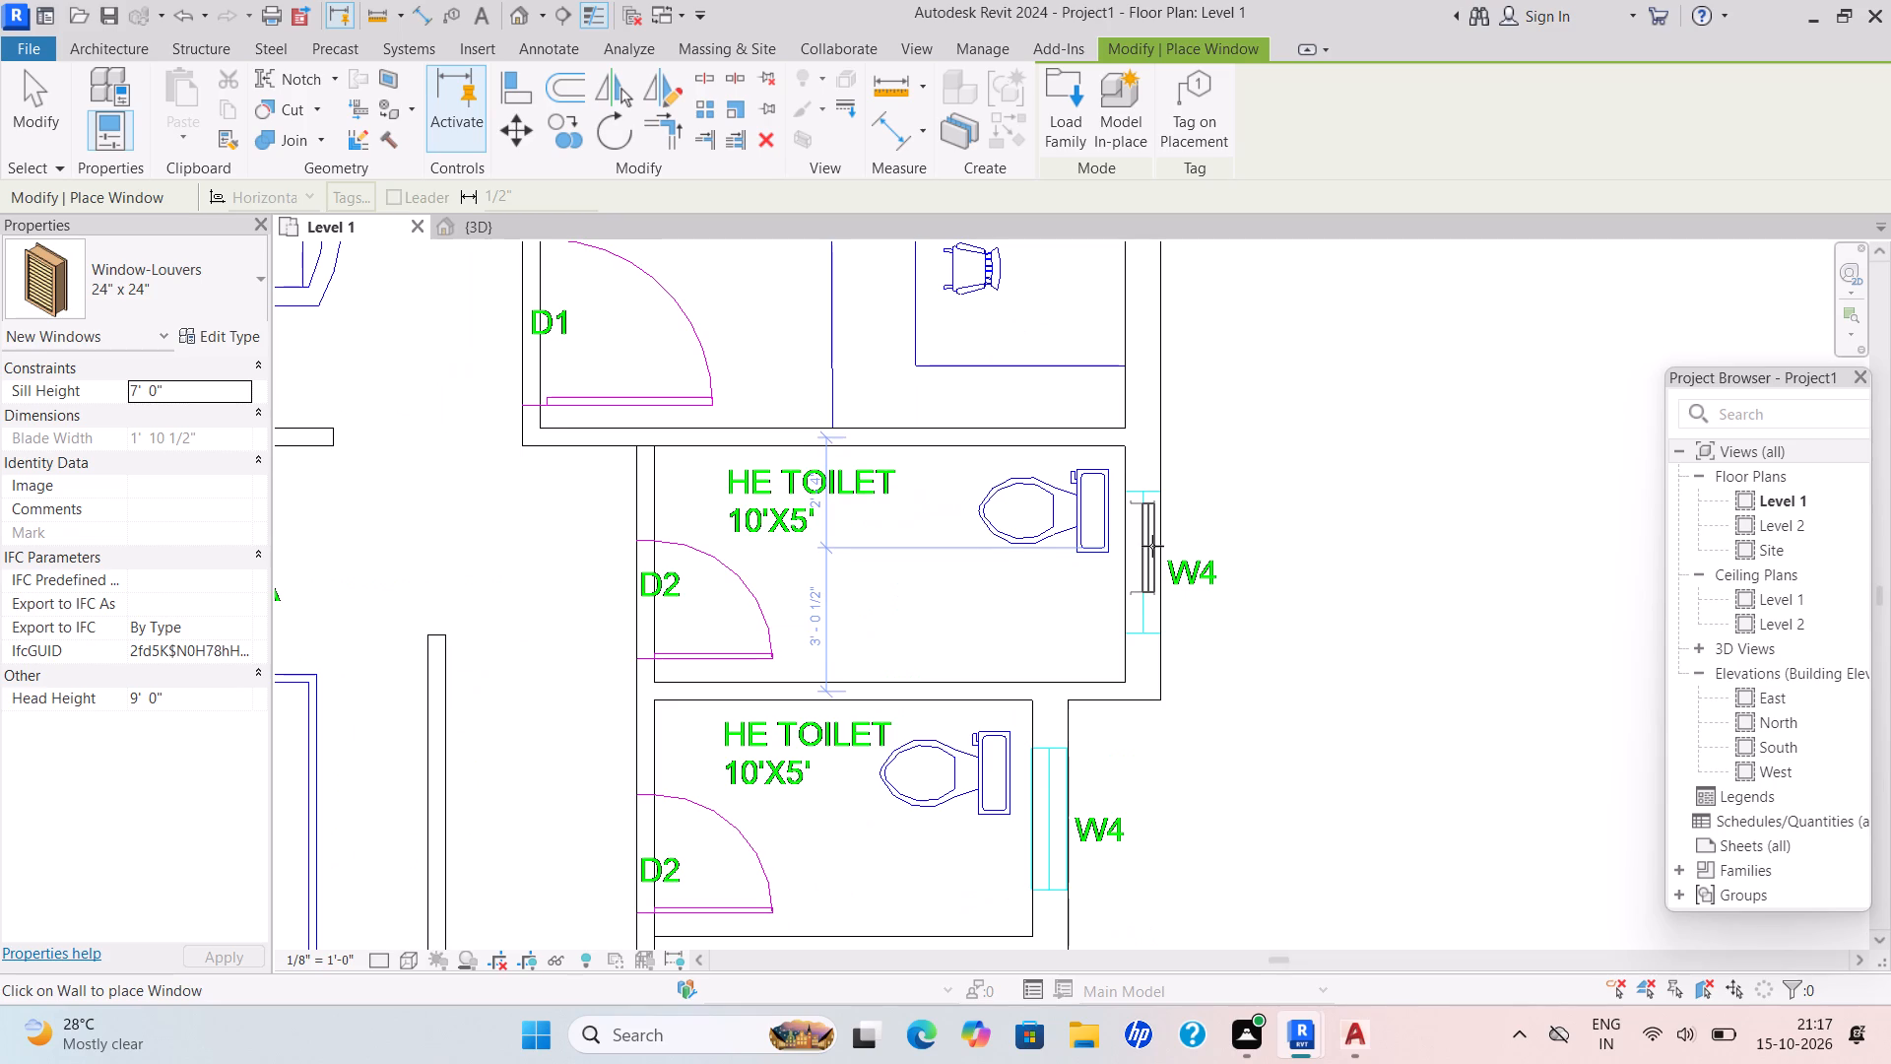
scroll(1169, 635, down, 2)
middle_drag(1163, 636, 1164, 443)
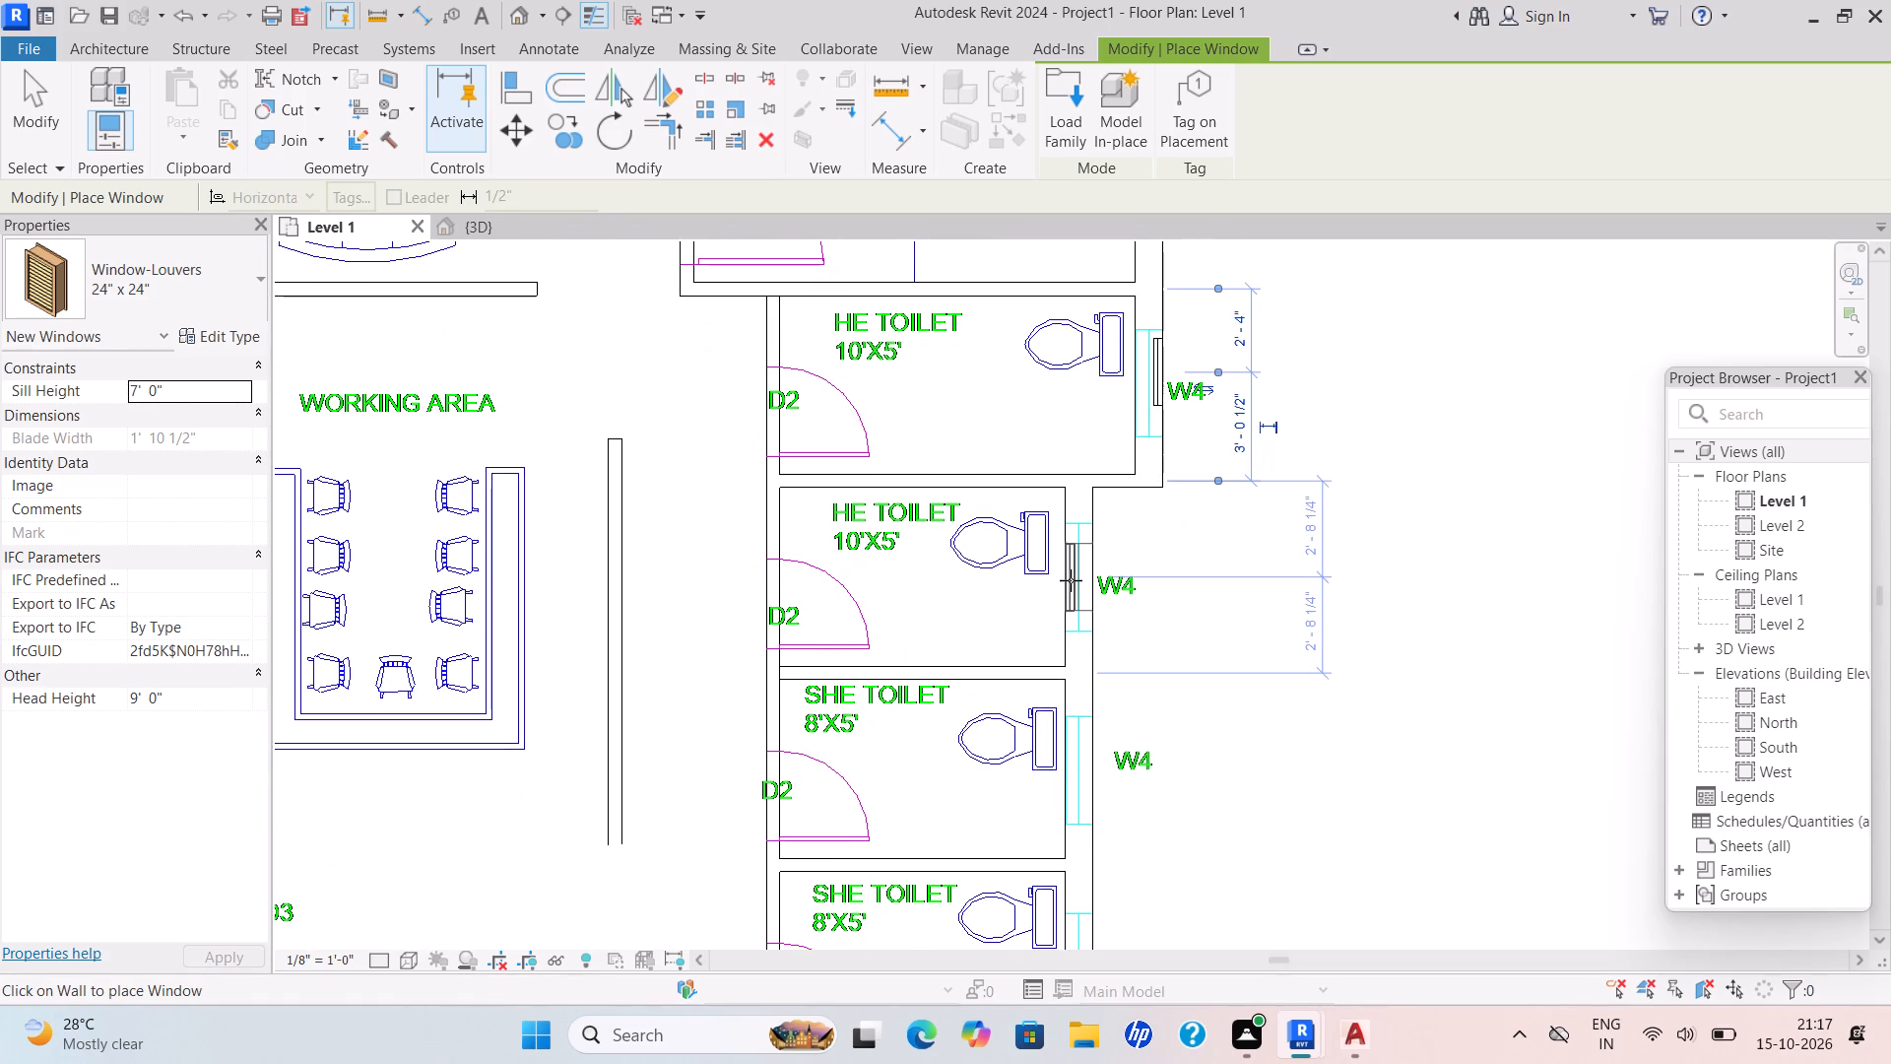
click(1071, 580)
Place 24" x 24" louver windows at the W4 marks in the east outer walls of both SHE Toilets.
scroll(1078, 656, down, 3)
middle_drag(1077, 656, 1082, 458)
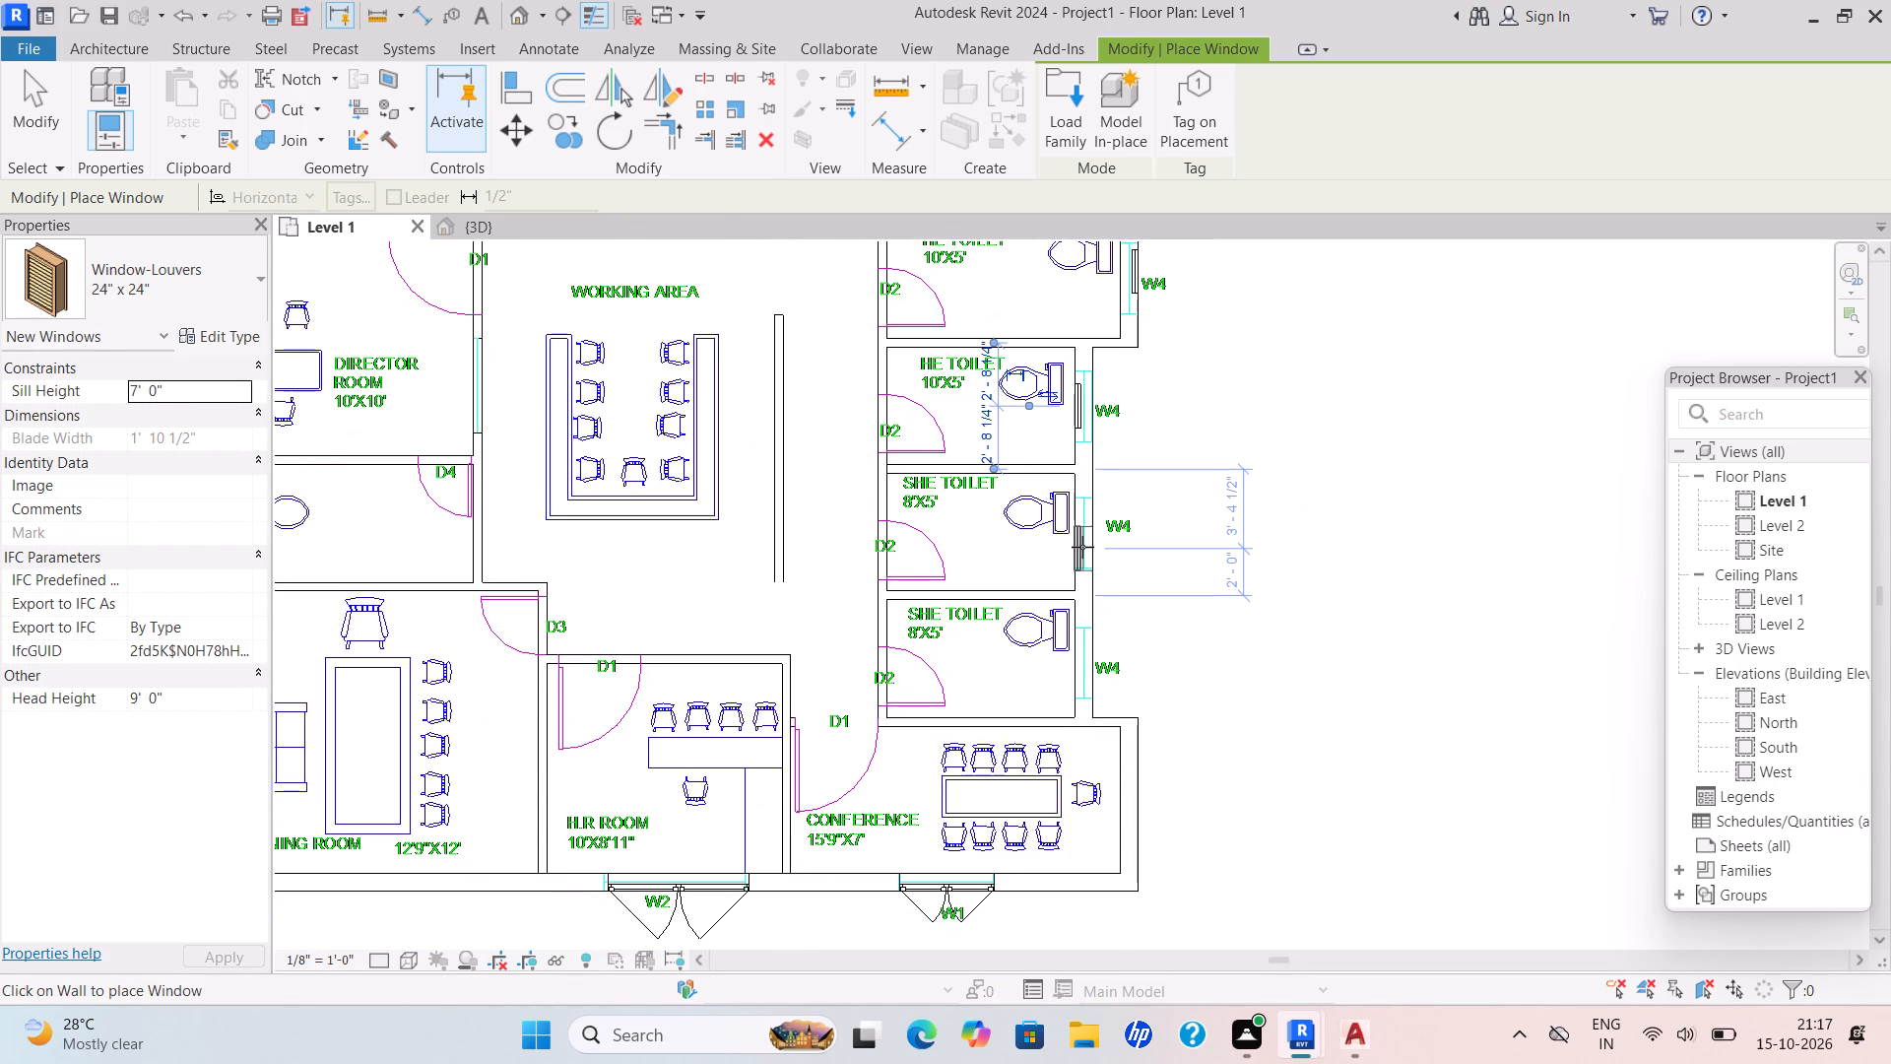
scroll(1082, 547, up, 3)
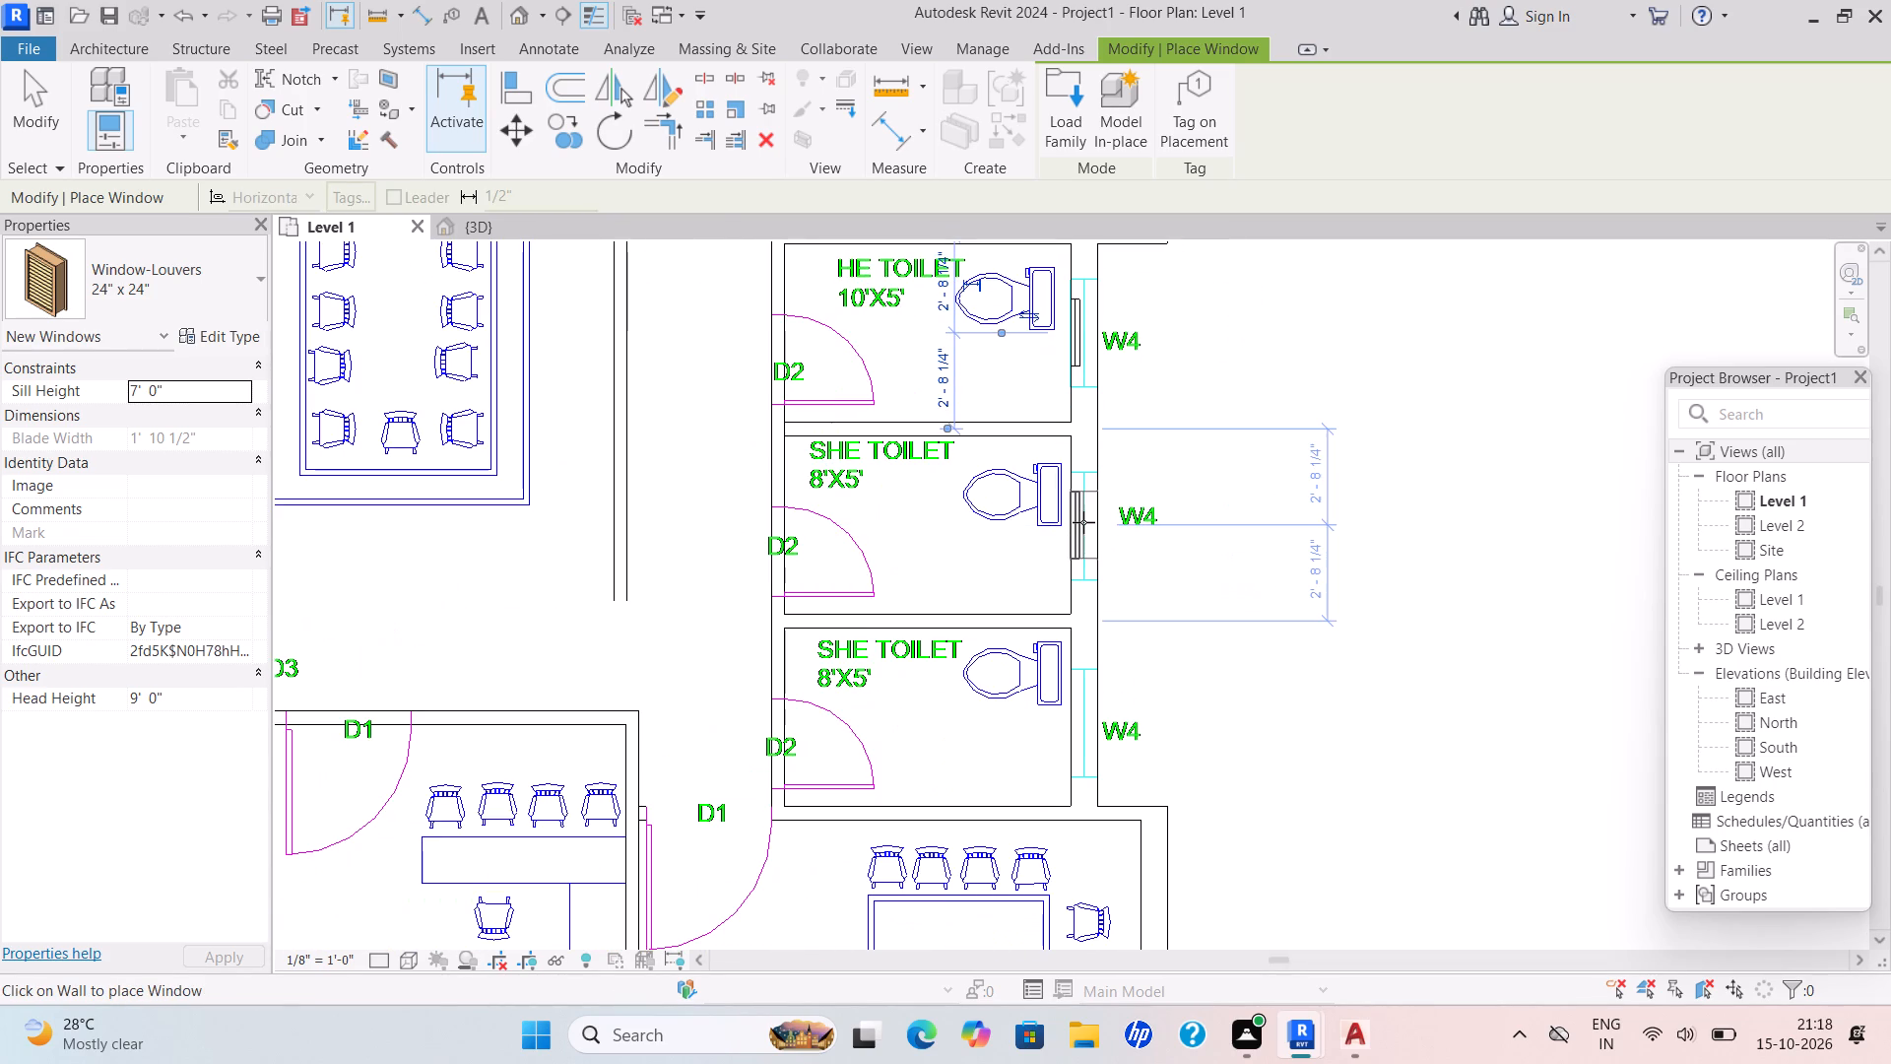
click(1083, 523)
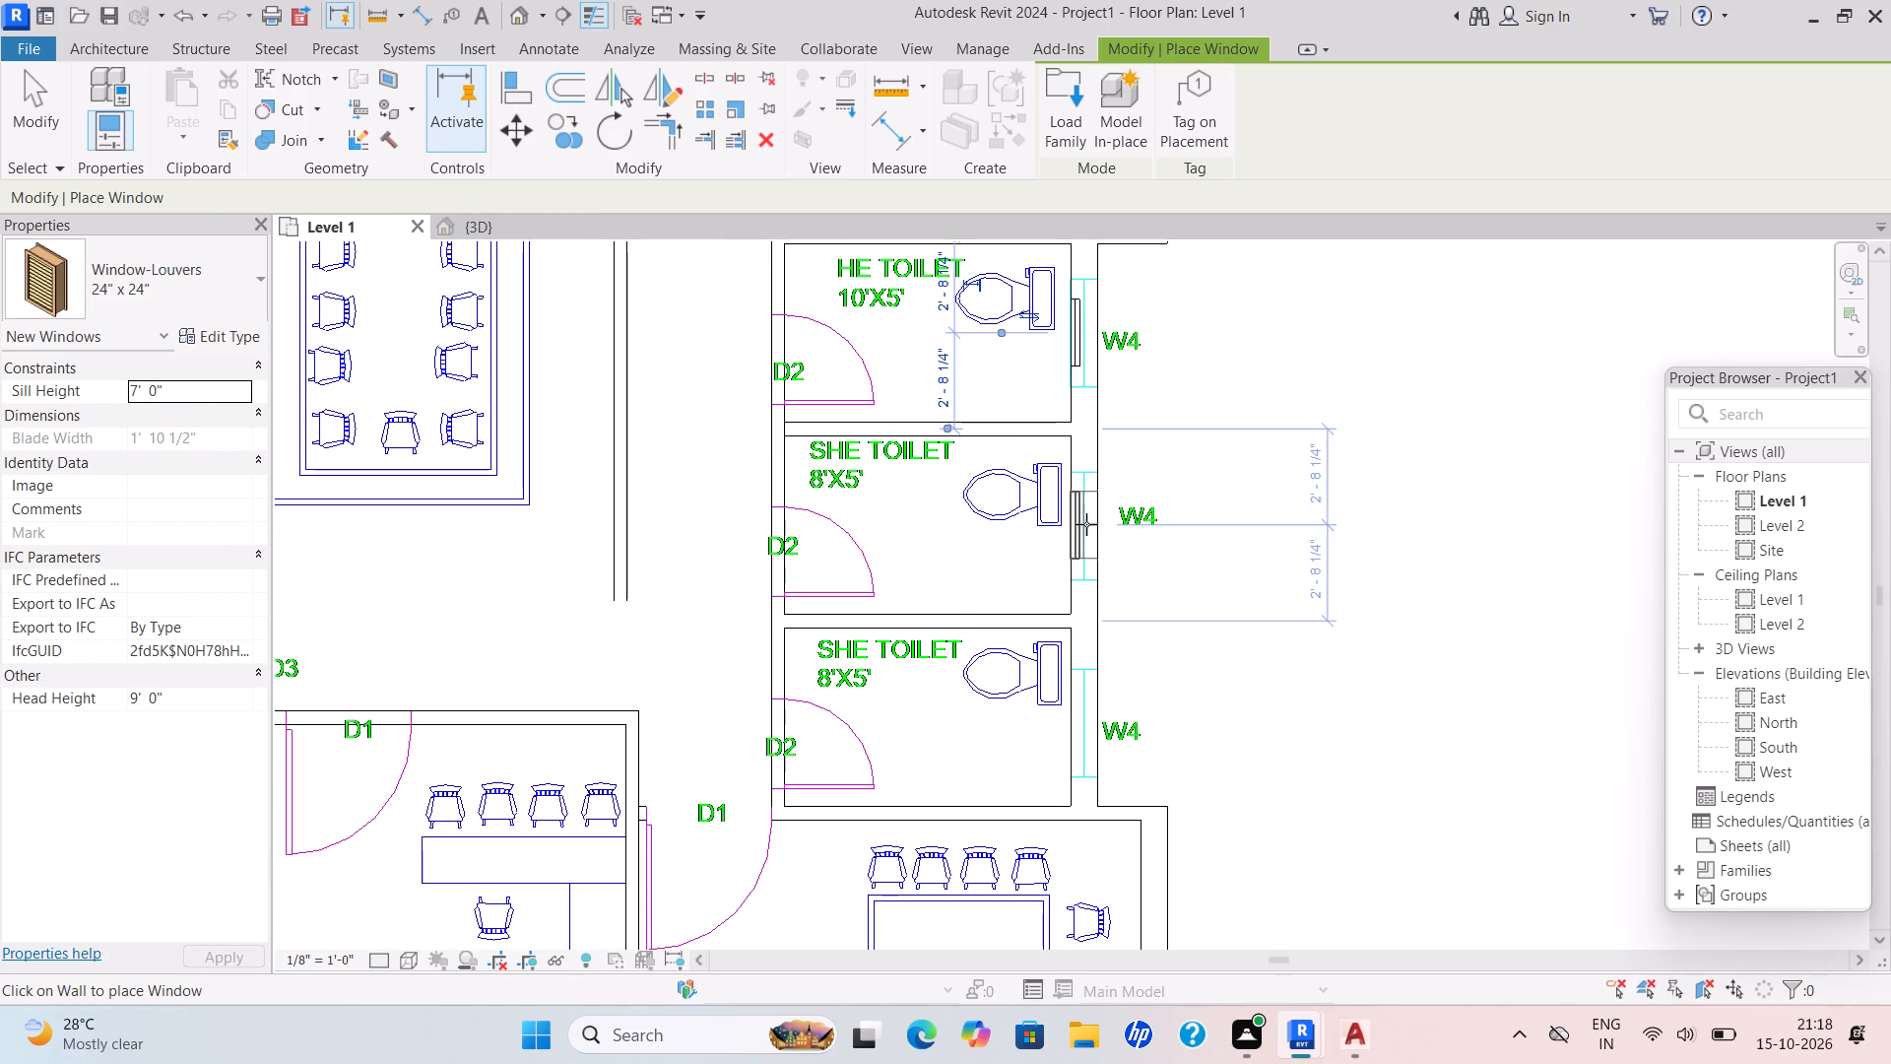
scroll(1163, 569, down, 2)
middle_drag(1162, 571, 1114, 468)
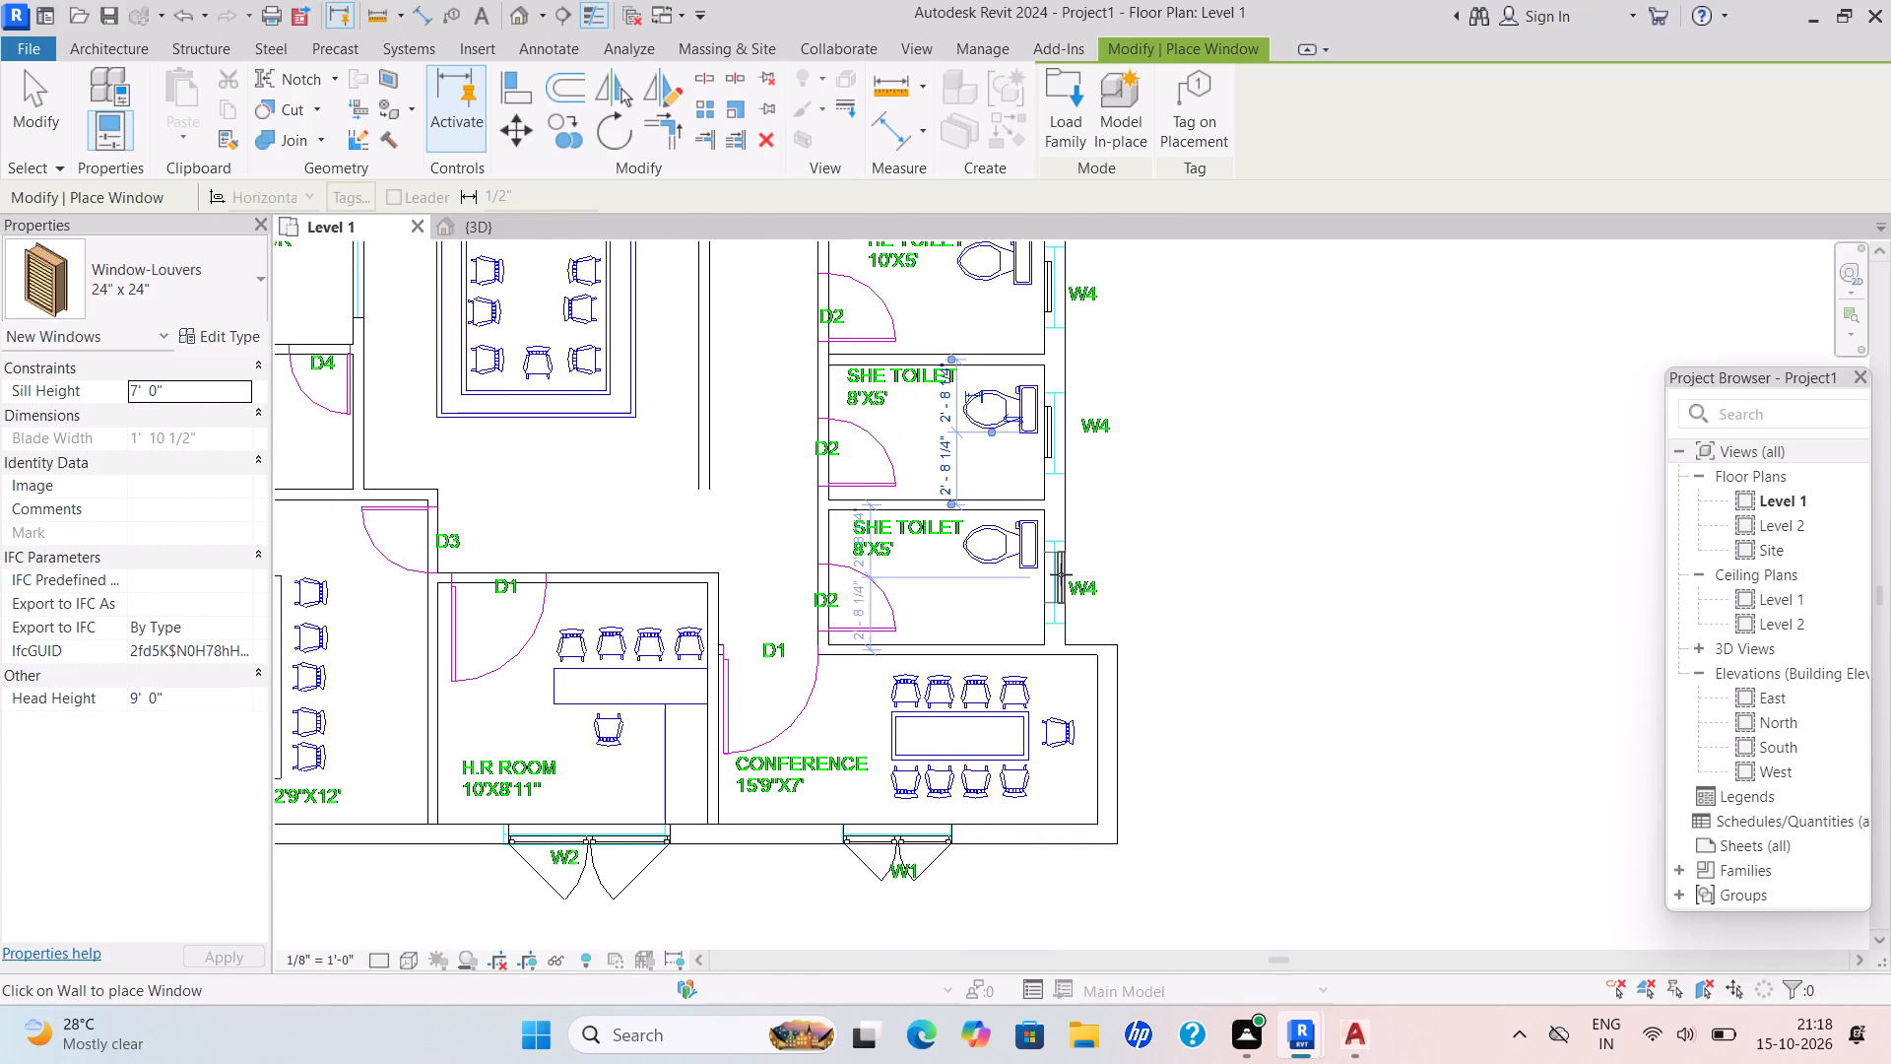
scroll(1061, 574, up, 4)
click(1046, 567)
Place a 24" x 24" louver window at the W4 mark in the west outer wall of the toilet below the Director Room.
scroll(1075, 616, down, 5)
middle_drag(1075, 616, 1075, 533)
scroll(813, 667, down, 3)
middle_drag(801, 667, 869, 675)
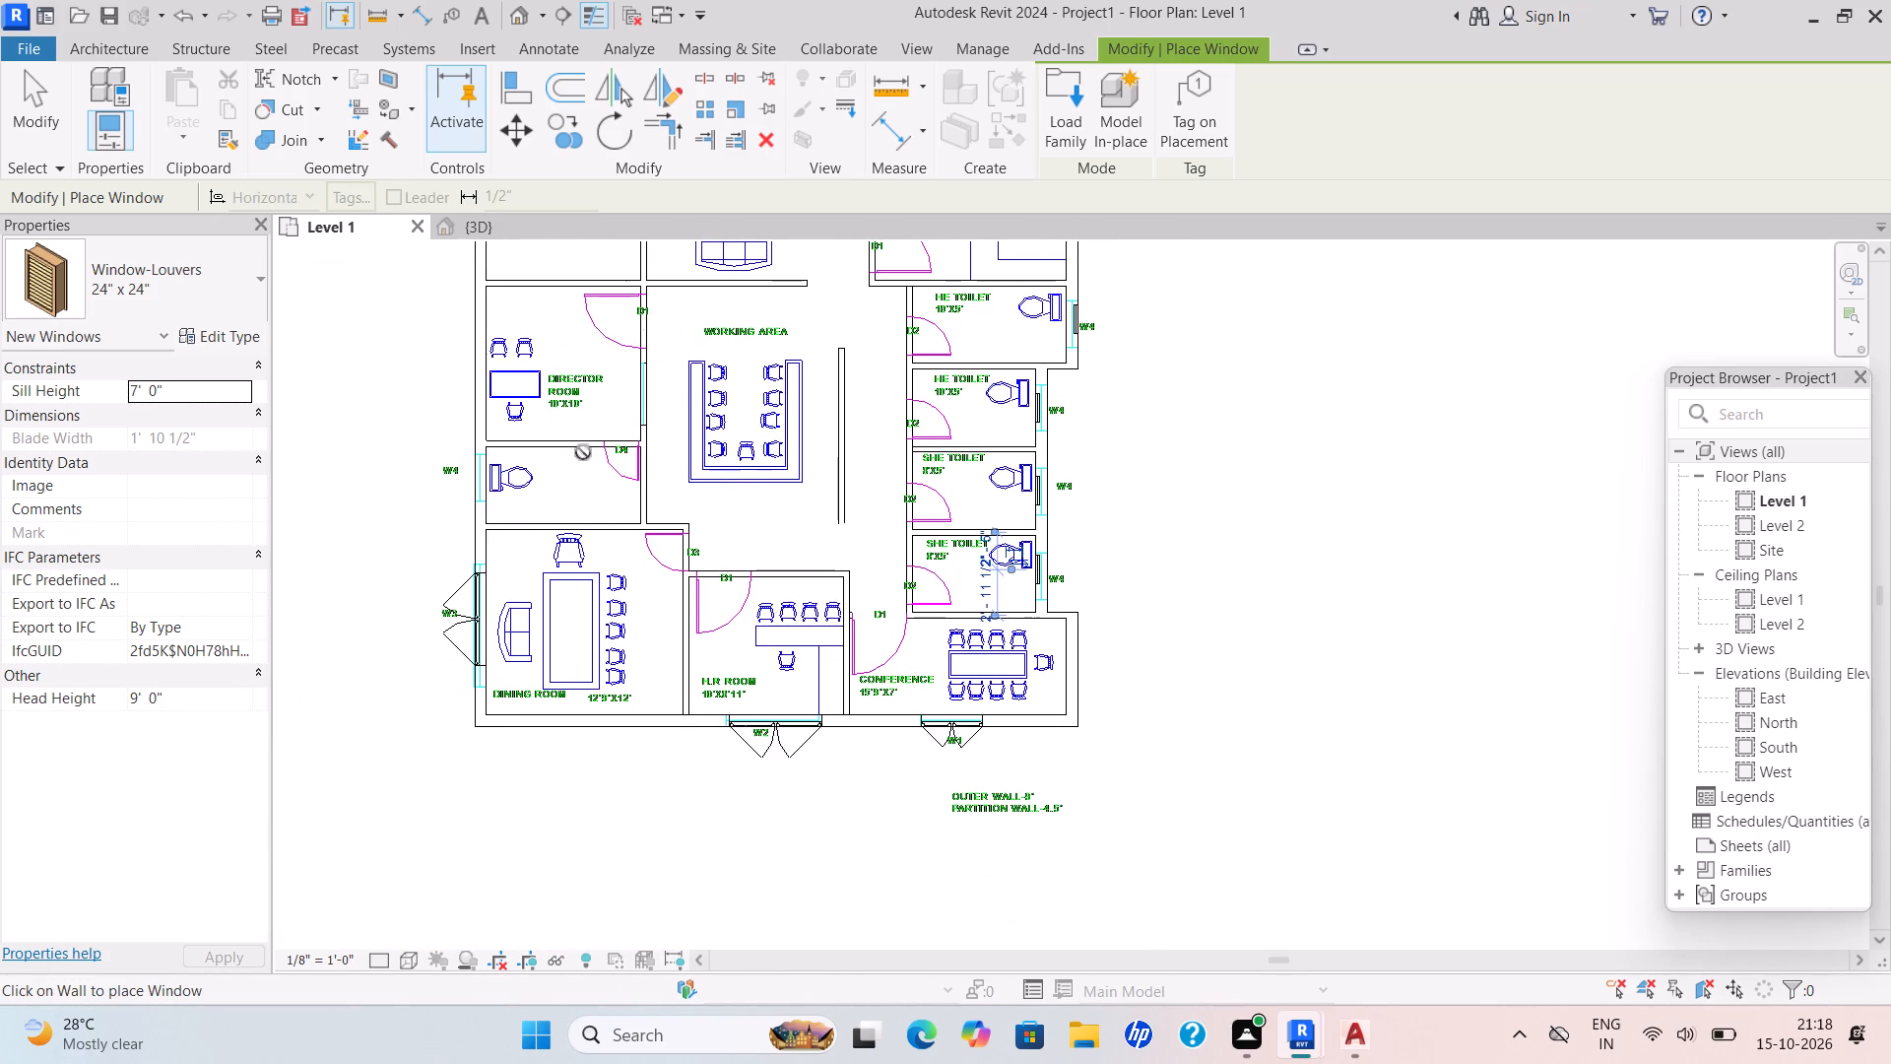
scroll(482, 469, up, 7)
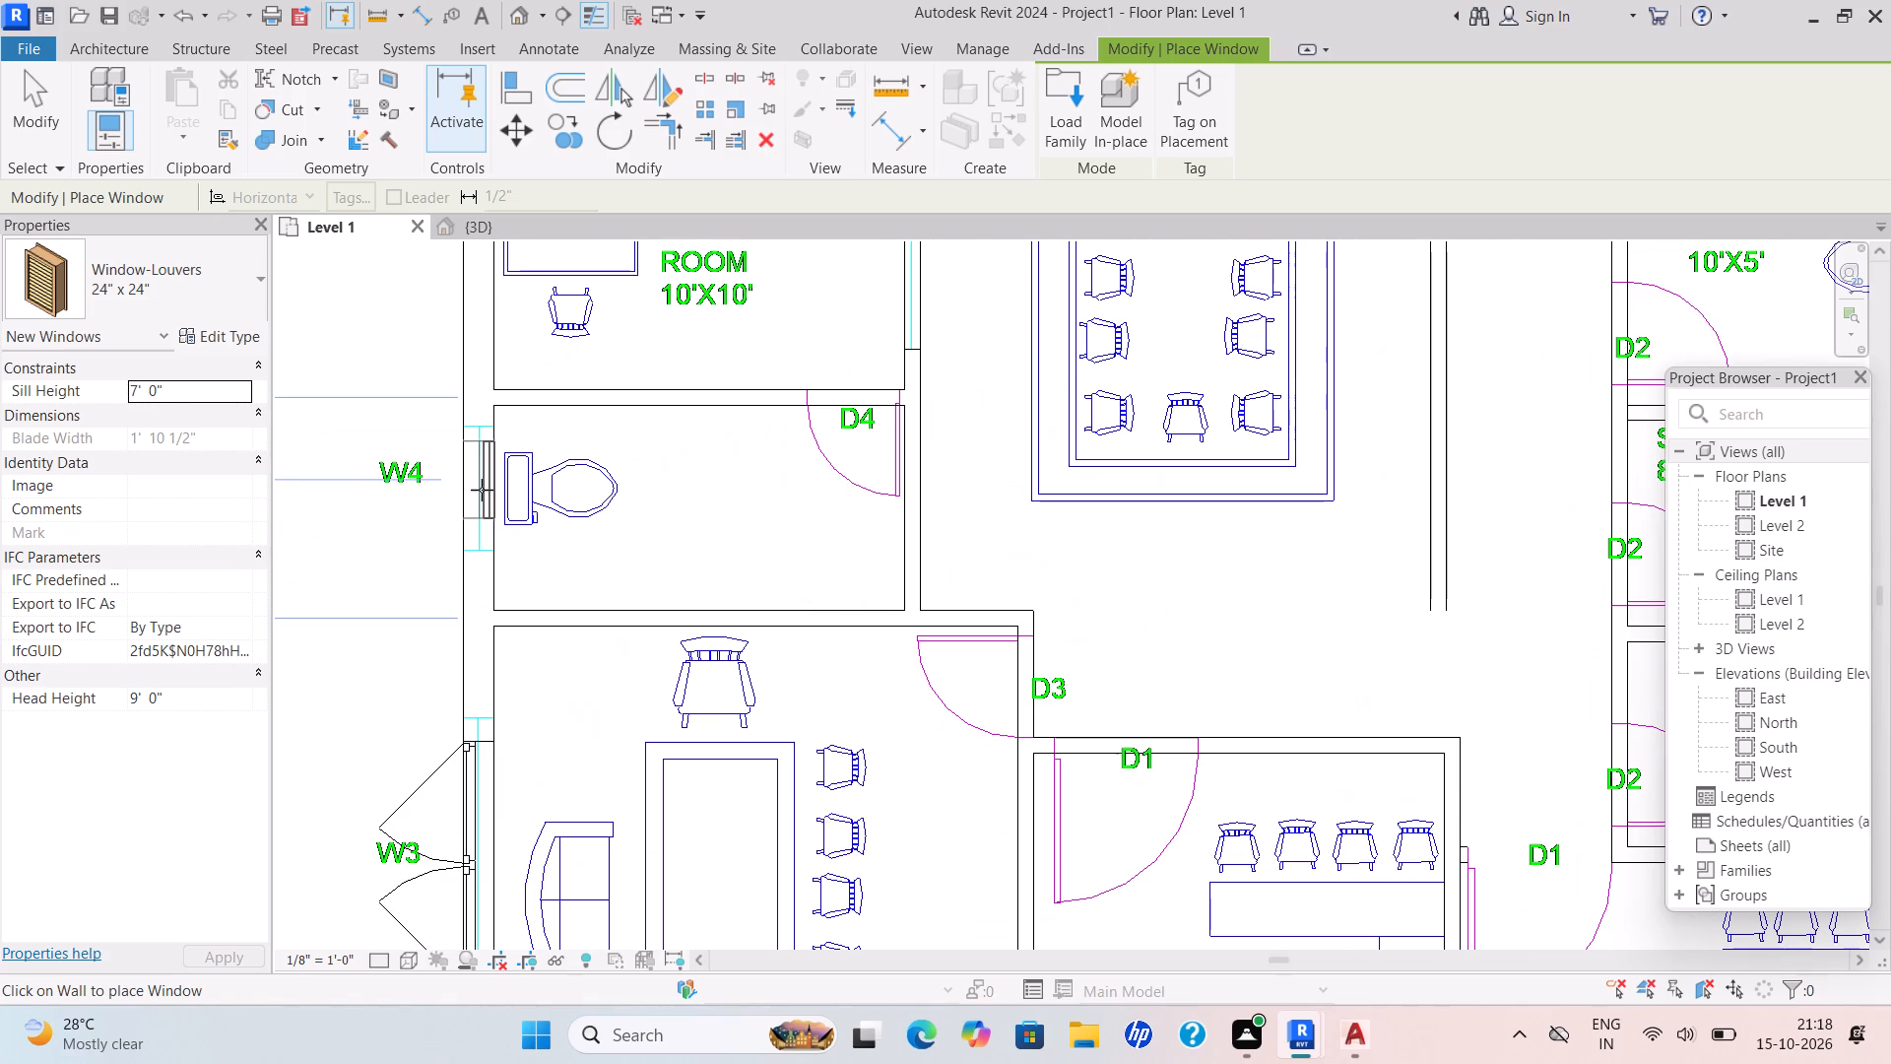
scroll(482, 490, up, 3)
click(482, 486)
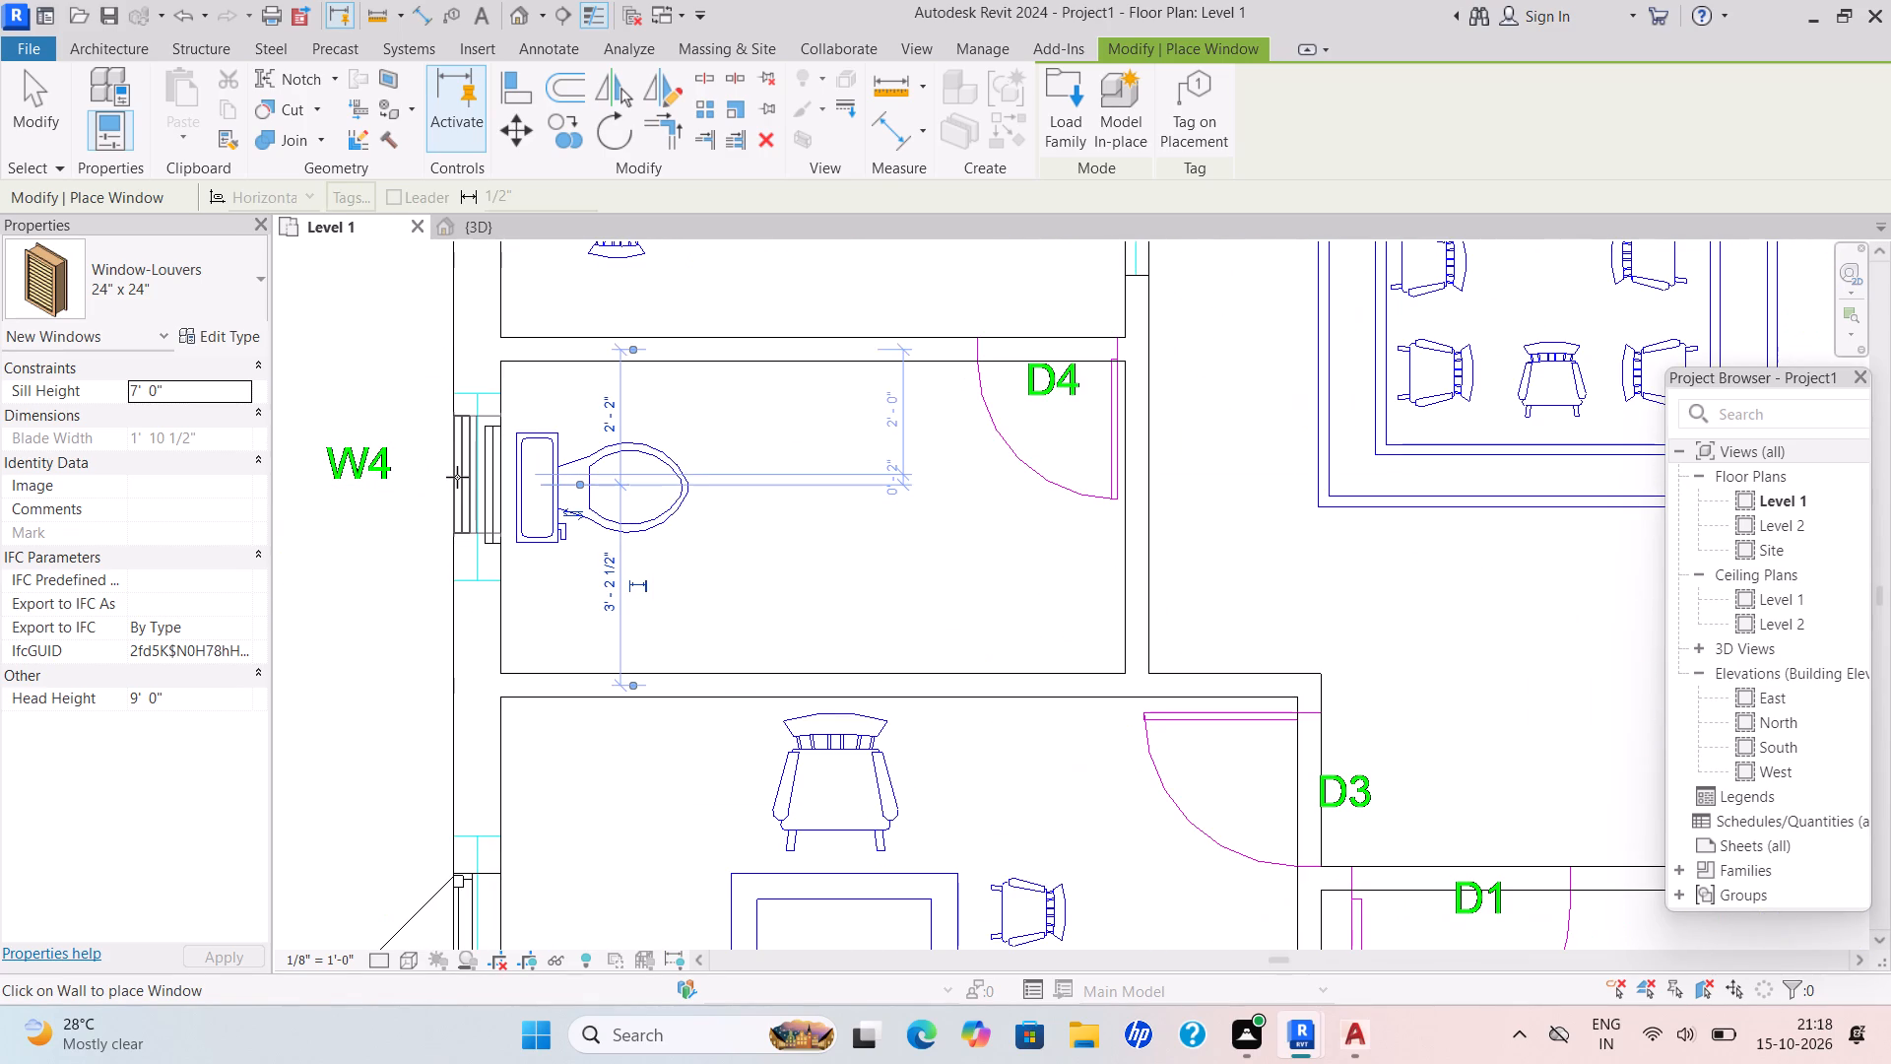
Check the Level 1 plan for window marks that still lack a window, and end window placement.
scroll(536, 580, down, 1)
middle_drag(536, 590, 536, 609)
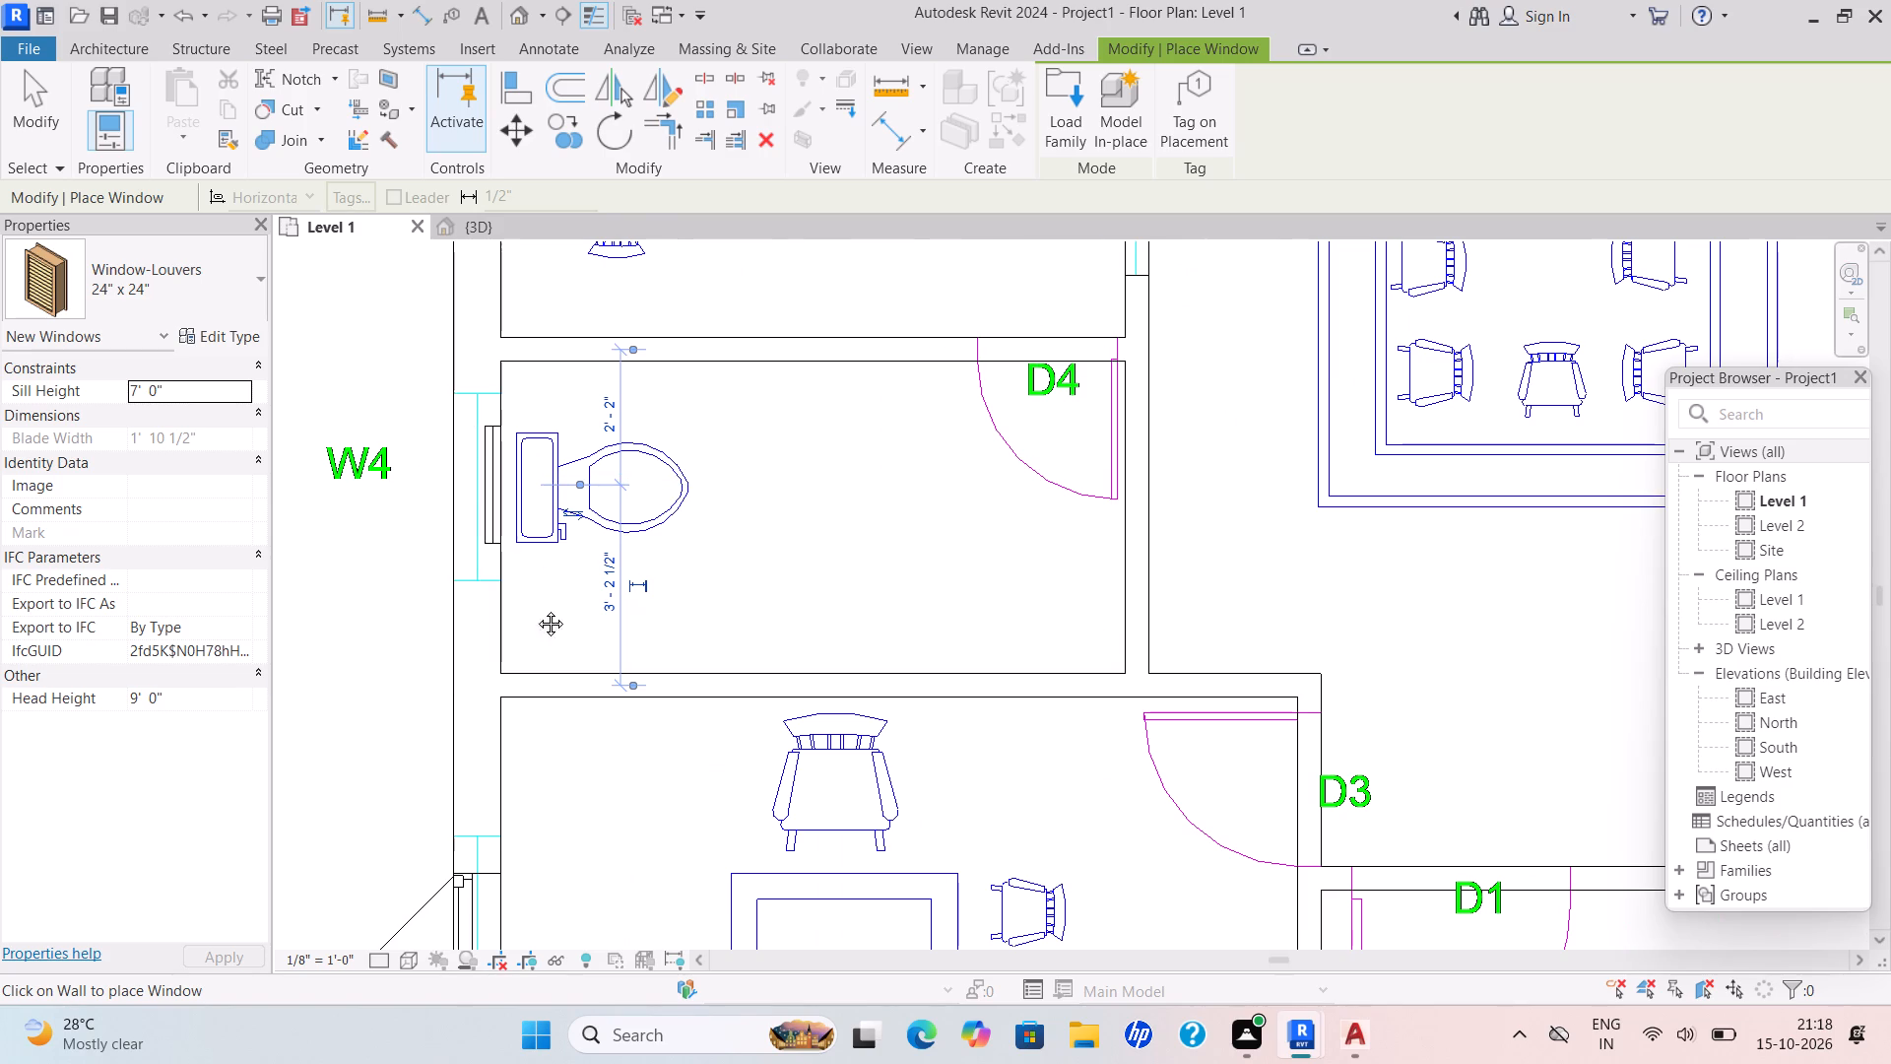
scroll(536, 609, down, 1)
middle_drag(536, 609, 547, 745)
scroll(472, 421, down, 1)
middle_drag(472, 429, 473, 573)
scroll(473, 581, down, 1)
middle_drag(535, 442, 535, 545)
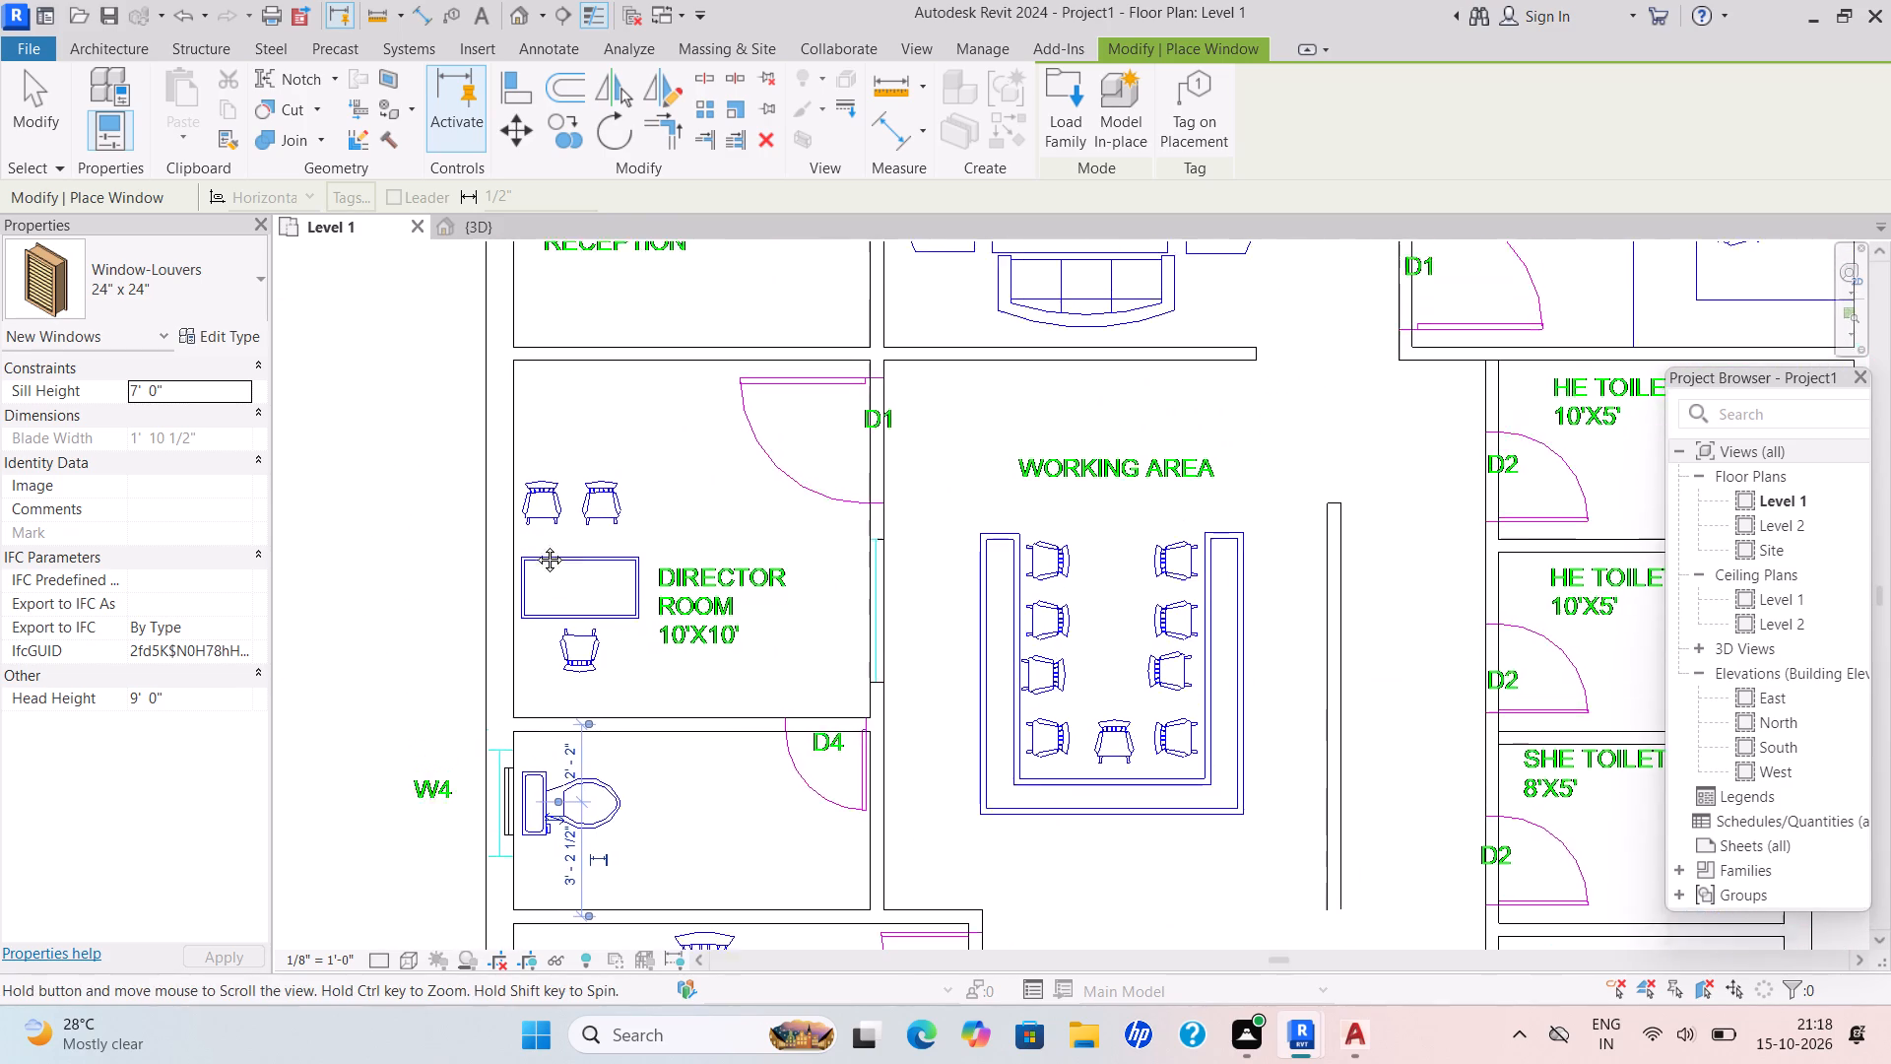
middle_drag(535, 545, 530, 601)
scroll(520, 353, down, 3)
middle_drag(515, 400, 493, 592)
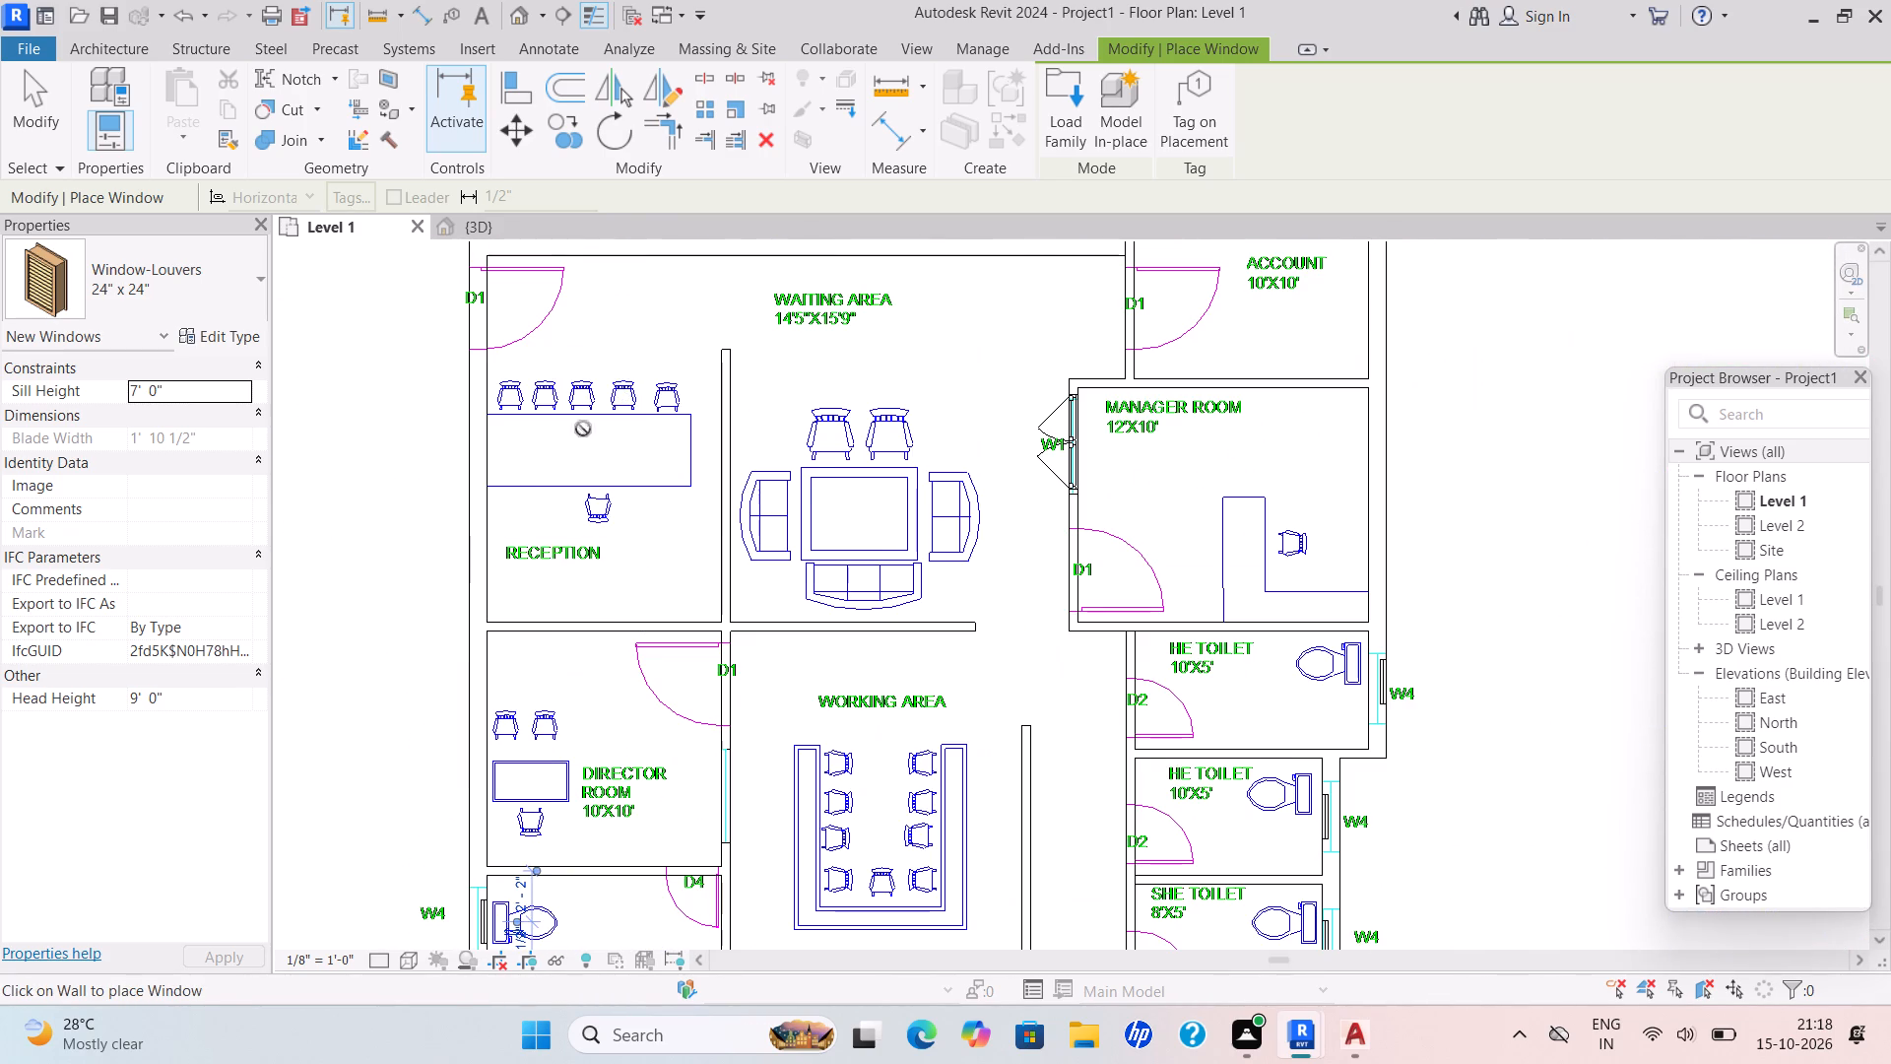
middle_drag(590, 448, 584, 526)
scroll(590, 451, down, 1)
scroll(536, 551, up, 4)
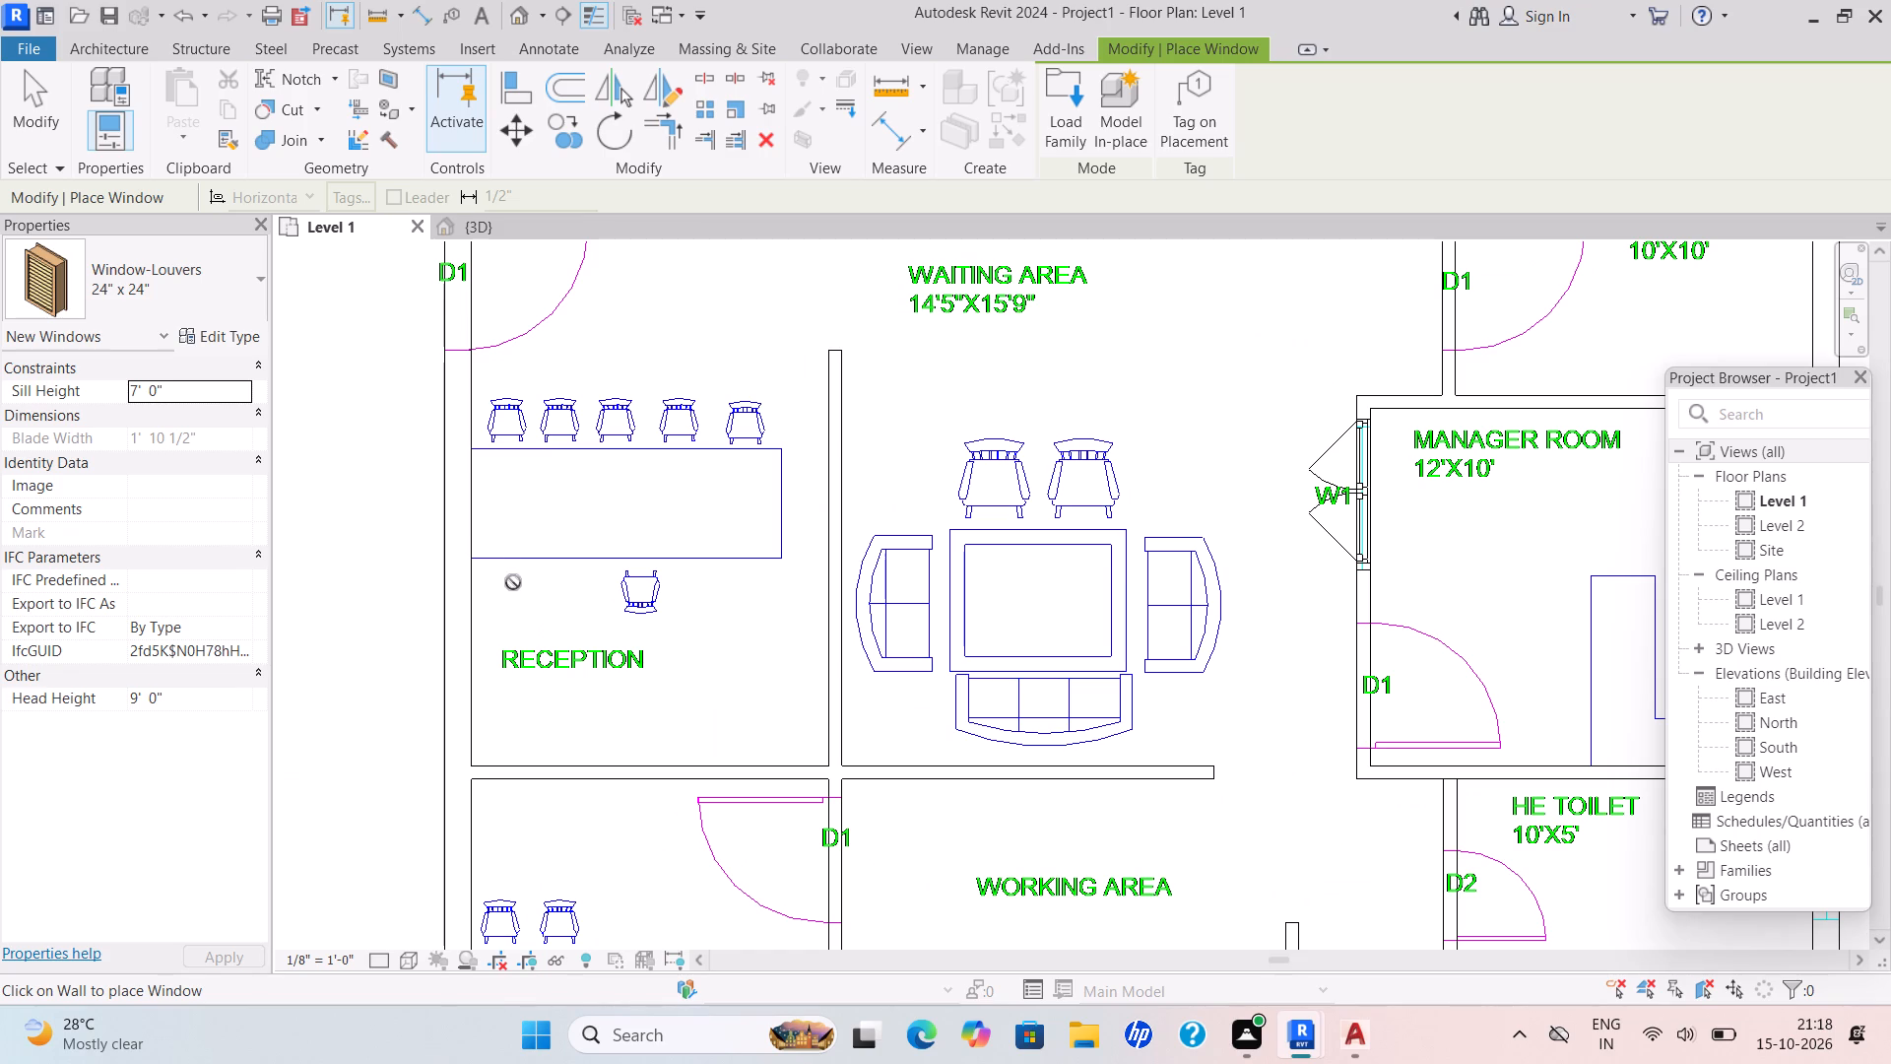
scroll(472, 495, up, 2)
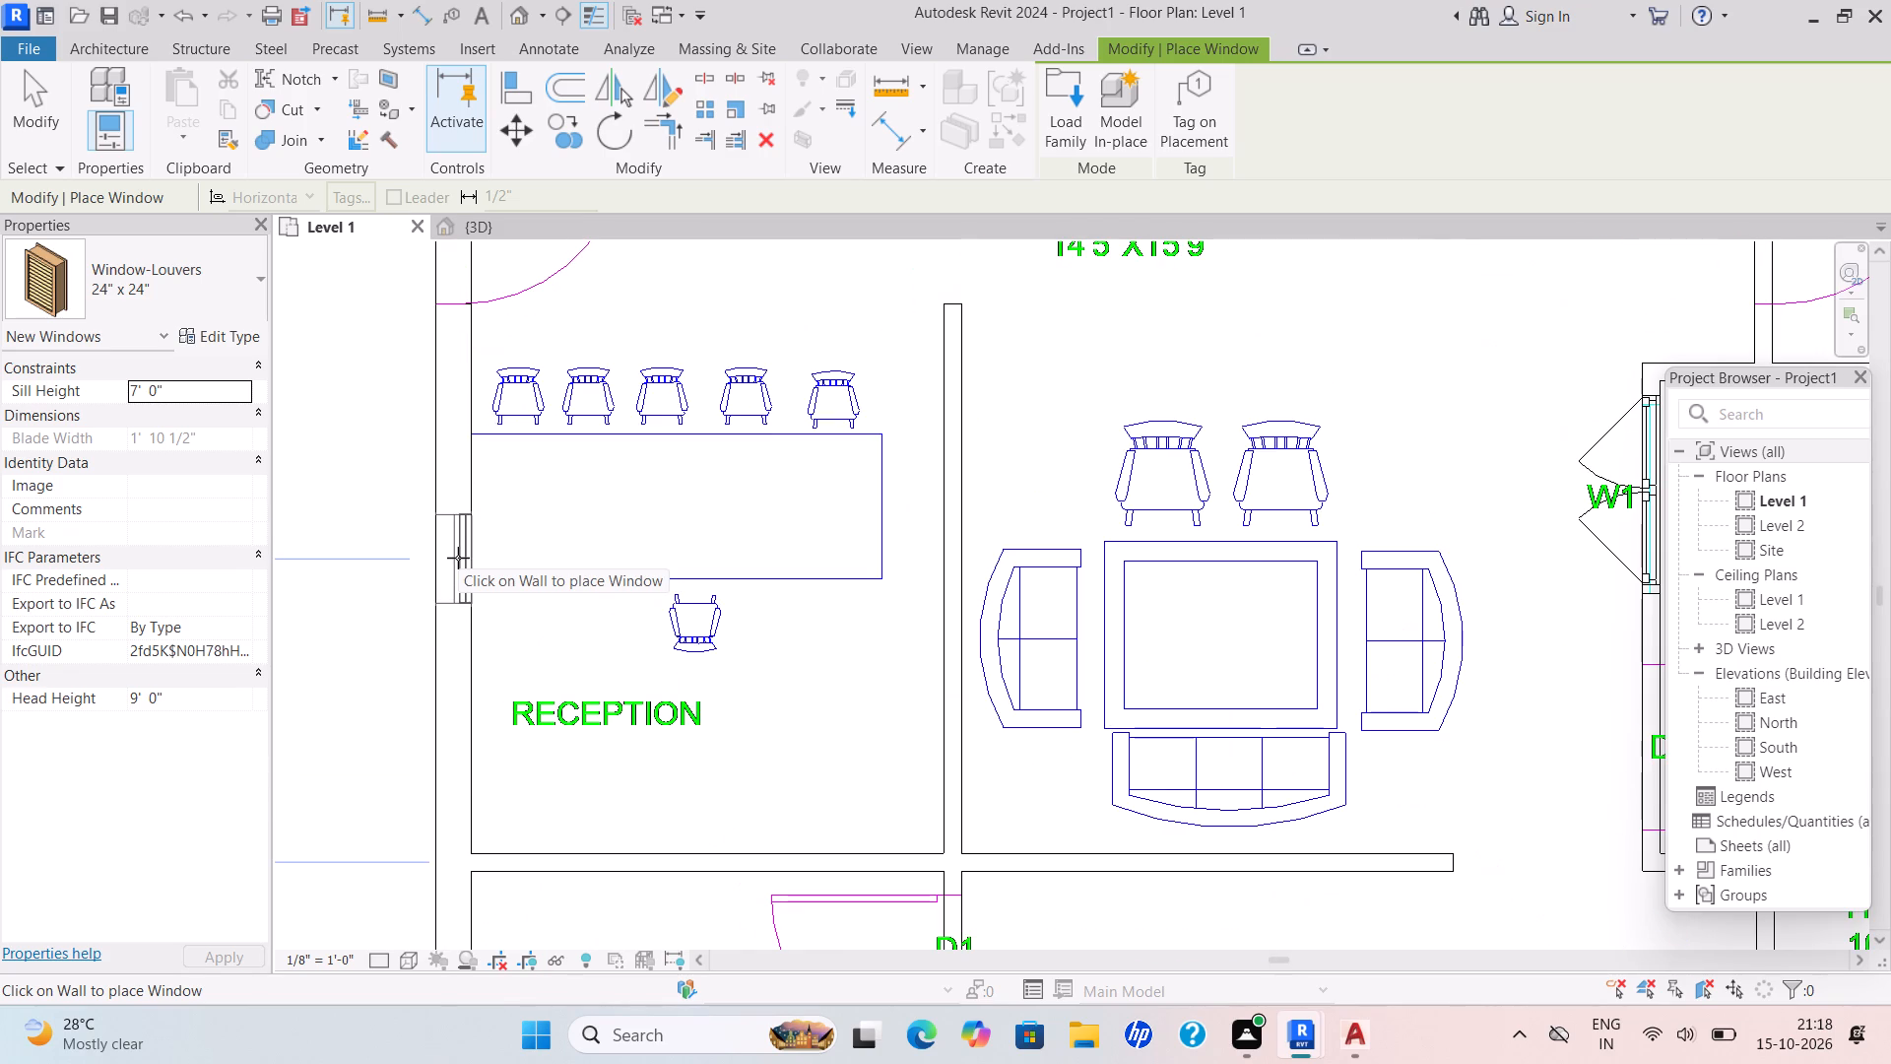
scroll(758, 430, down, 8)
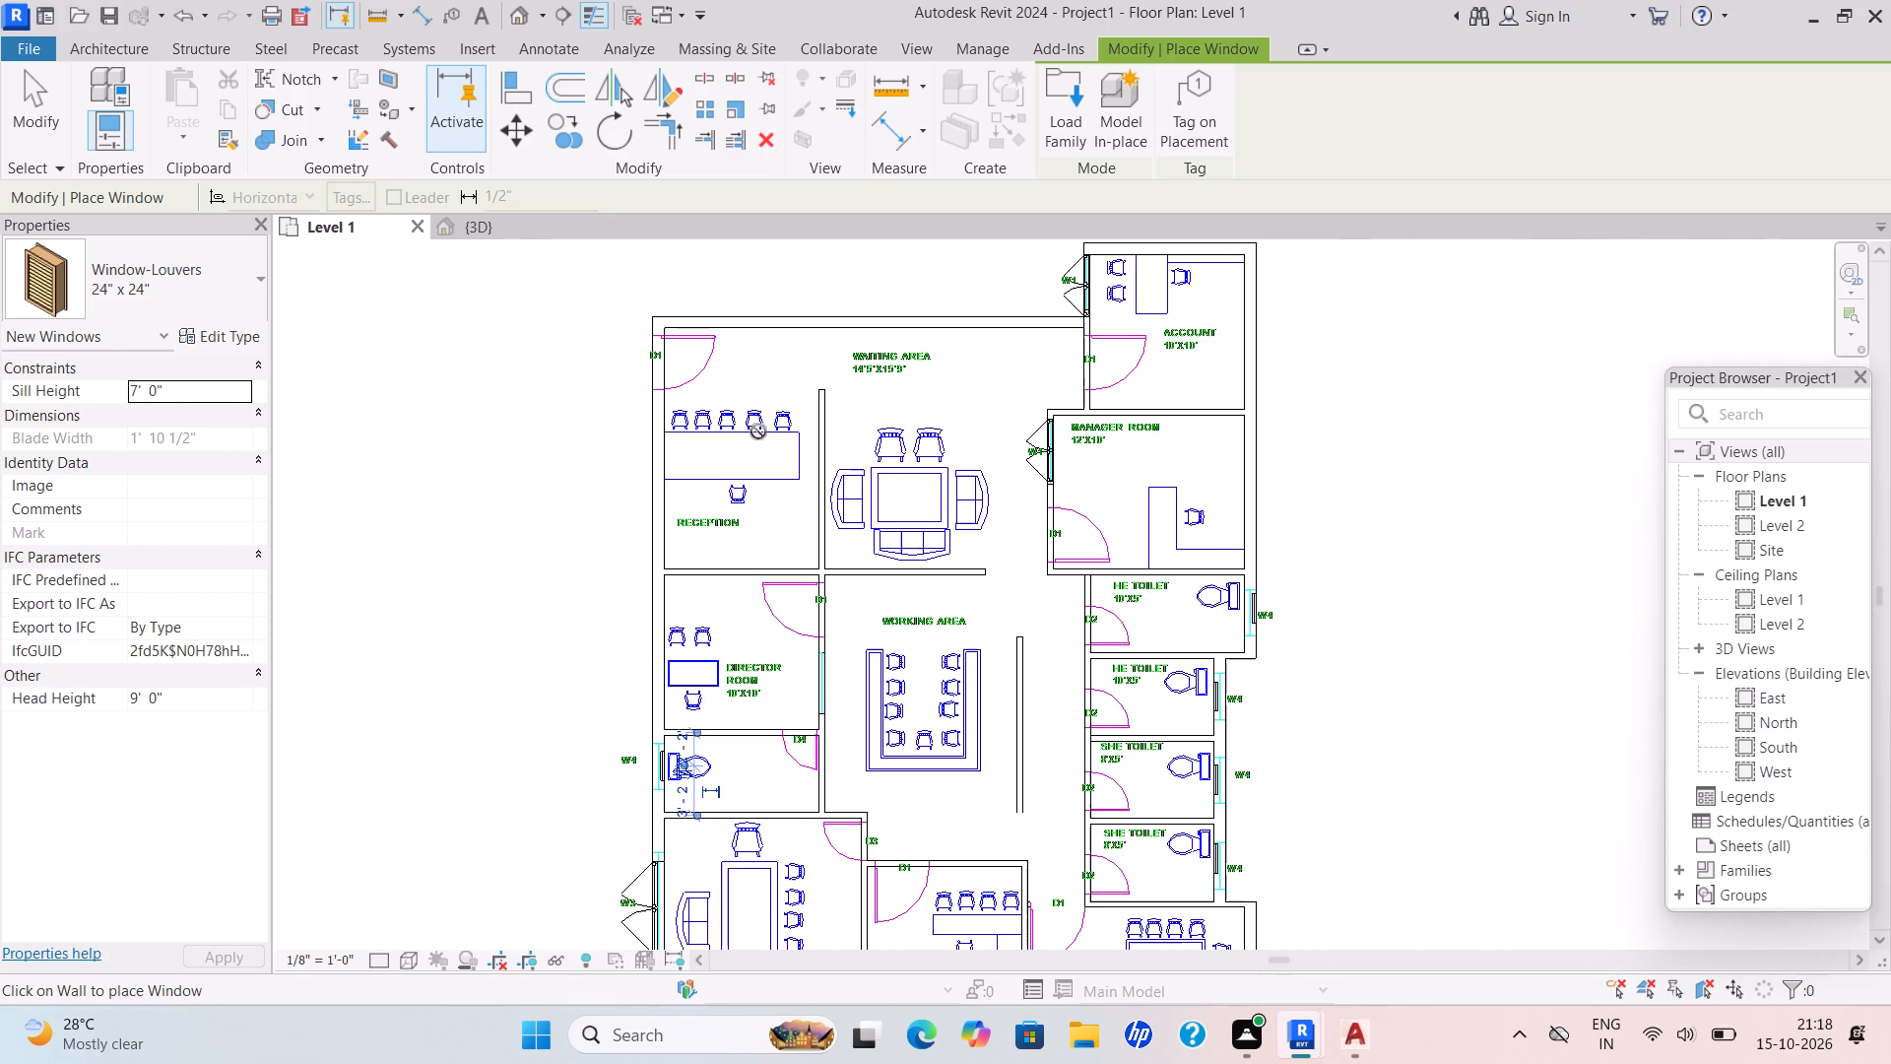
scroll(1211, 372, down, 3)
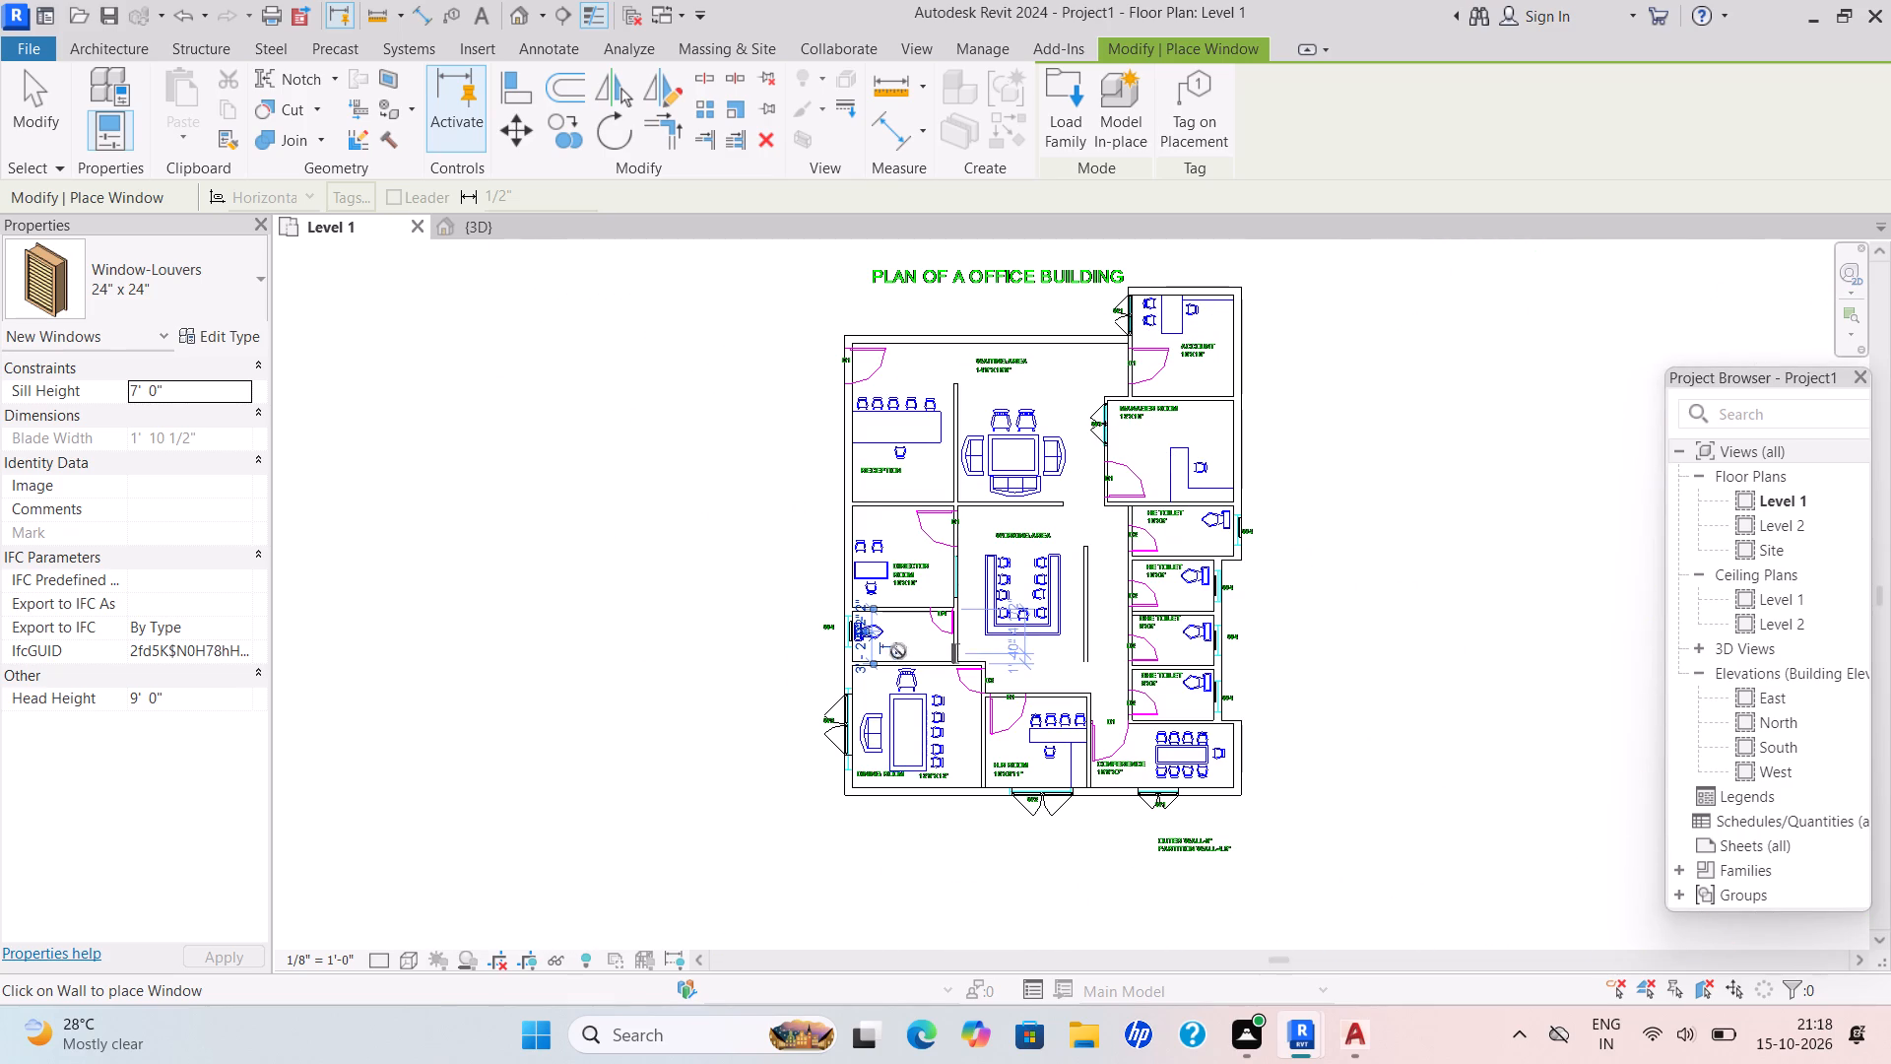
key(Escape)
key(Escape)
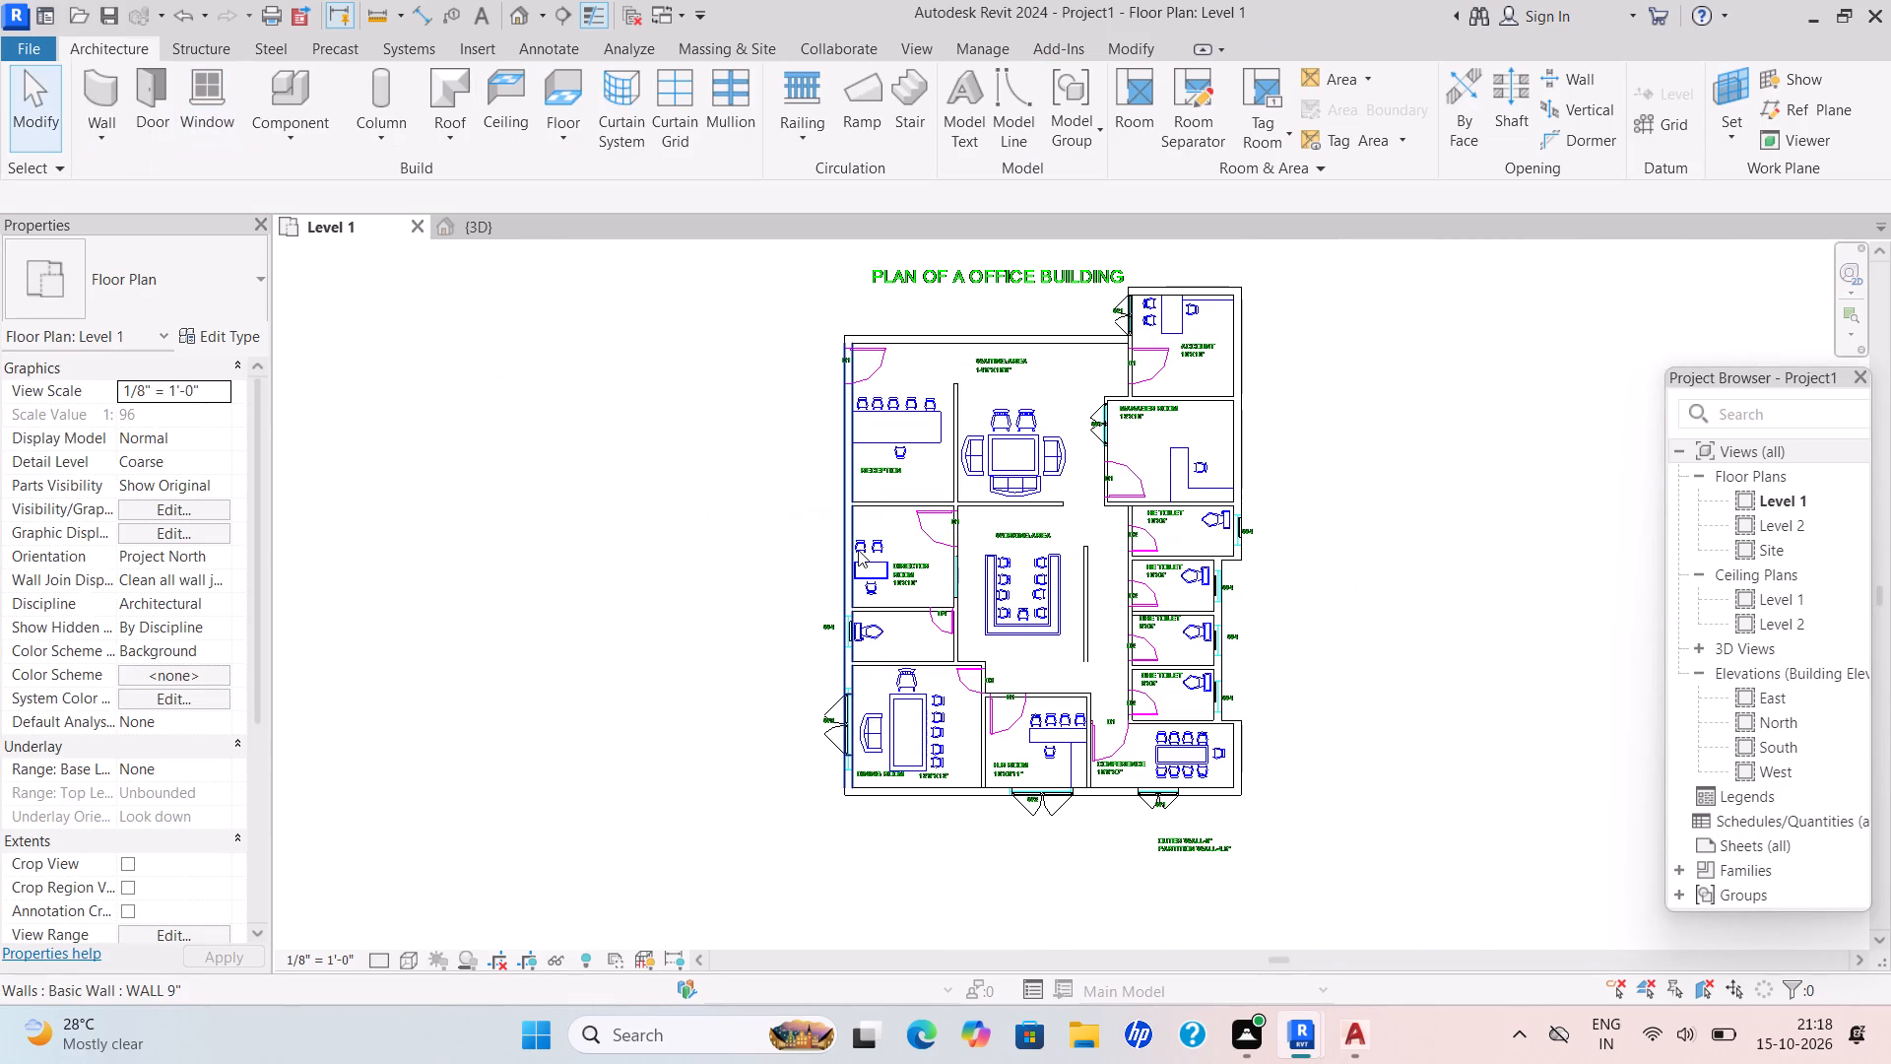
scroll(971, 622, up, 4)
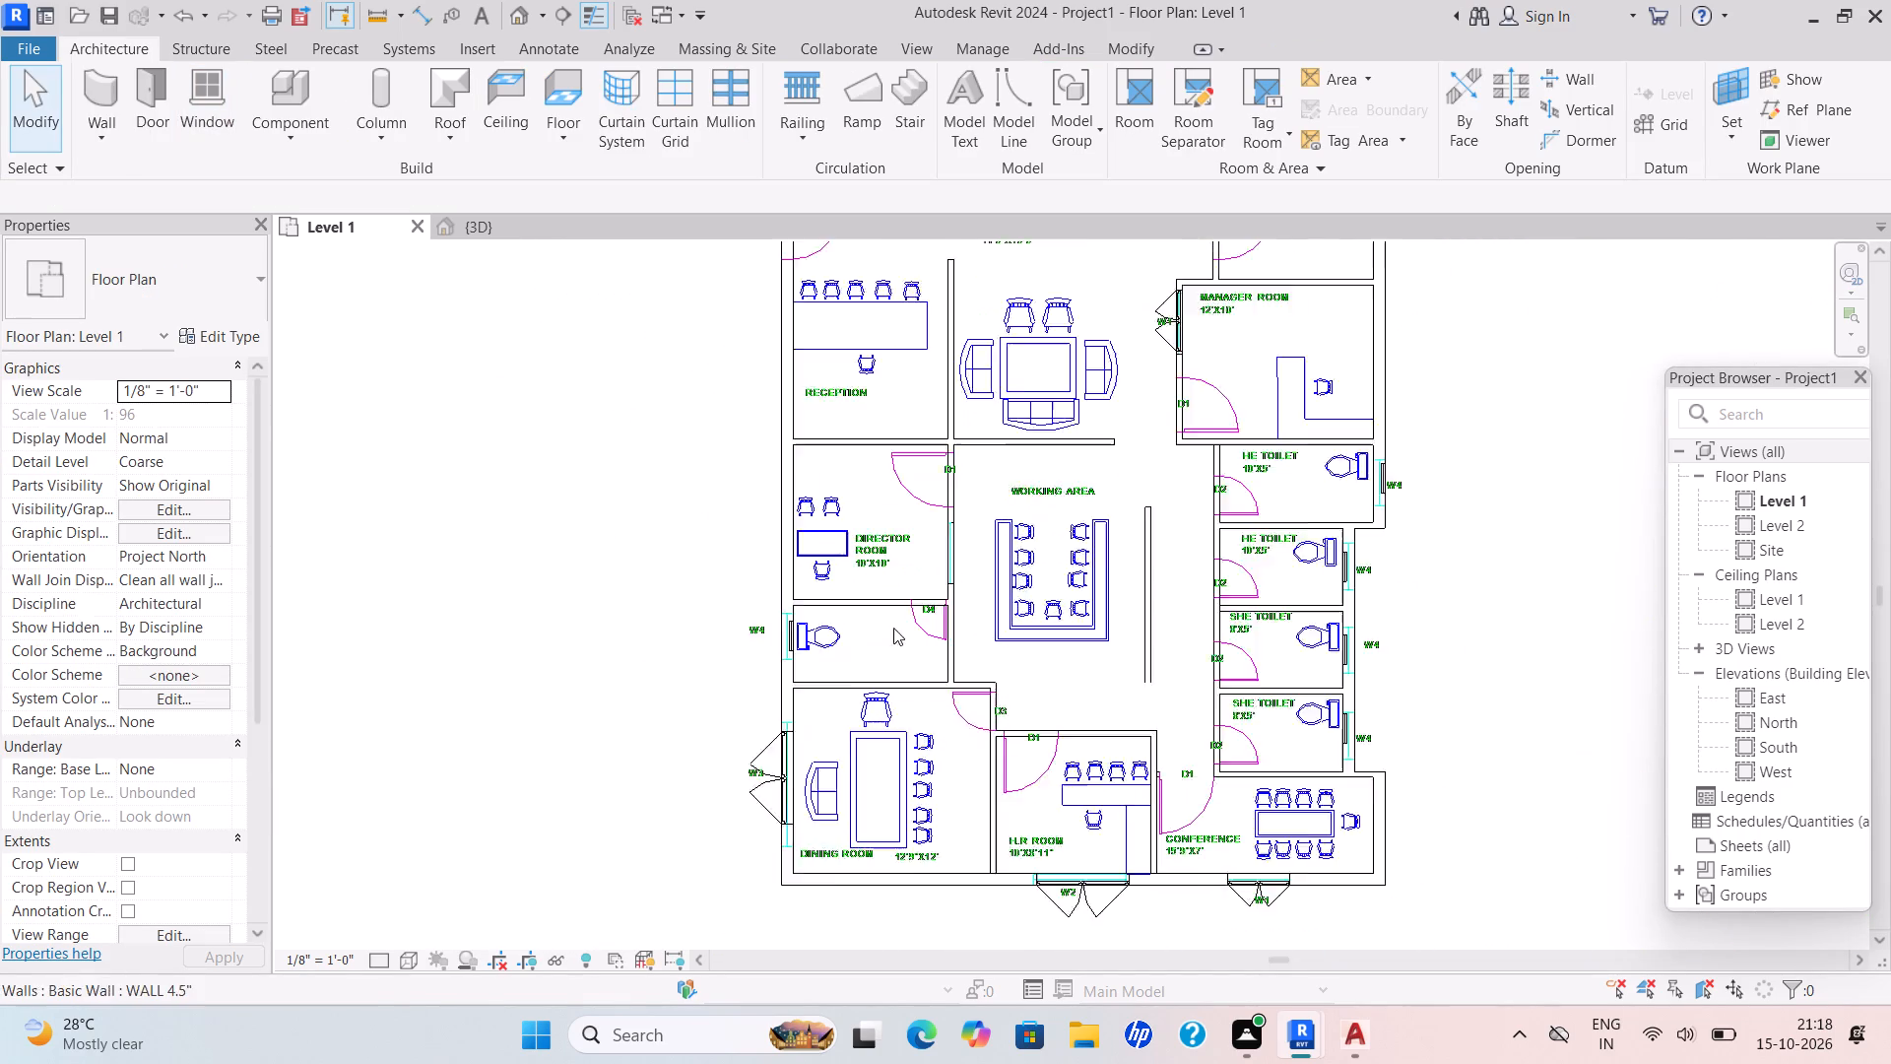
scroll(828, 632, up, 3)
scroll(722, 660, up, 4)
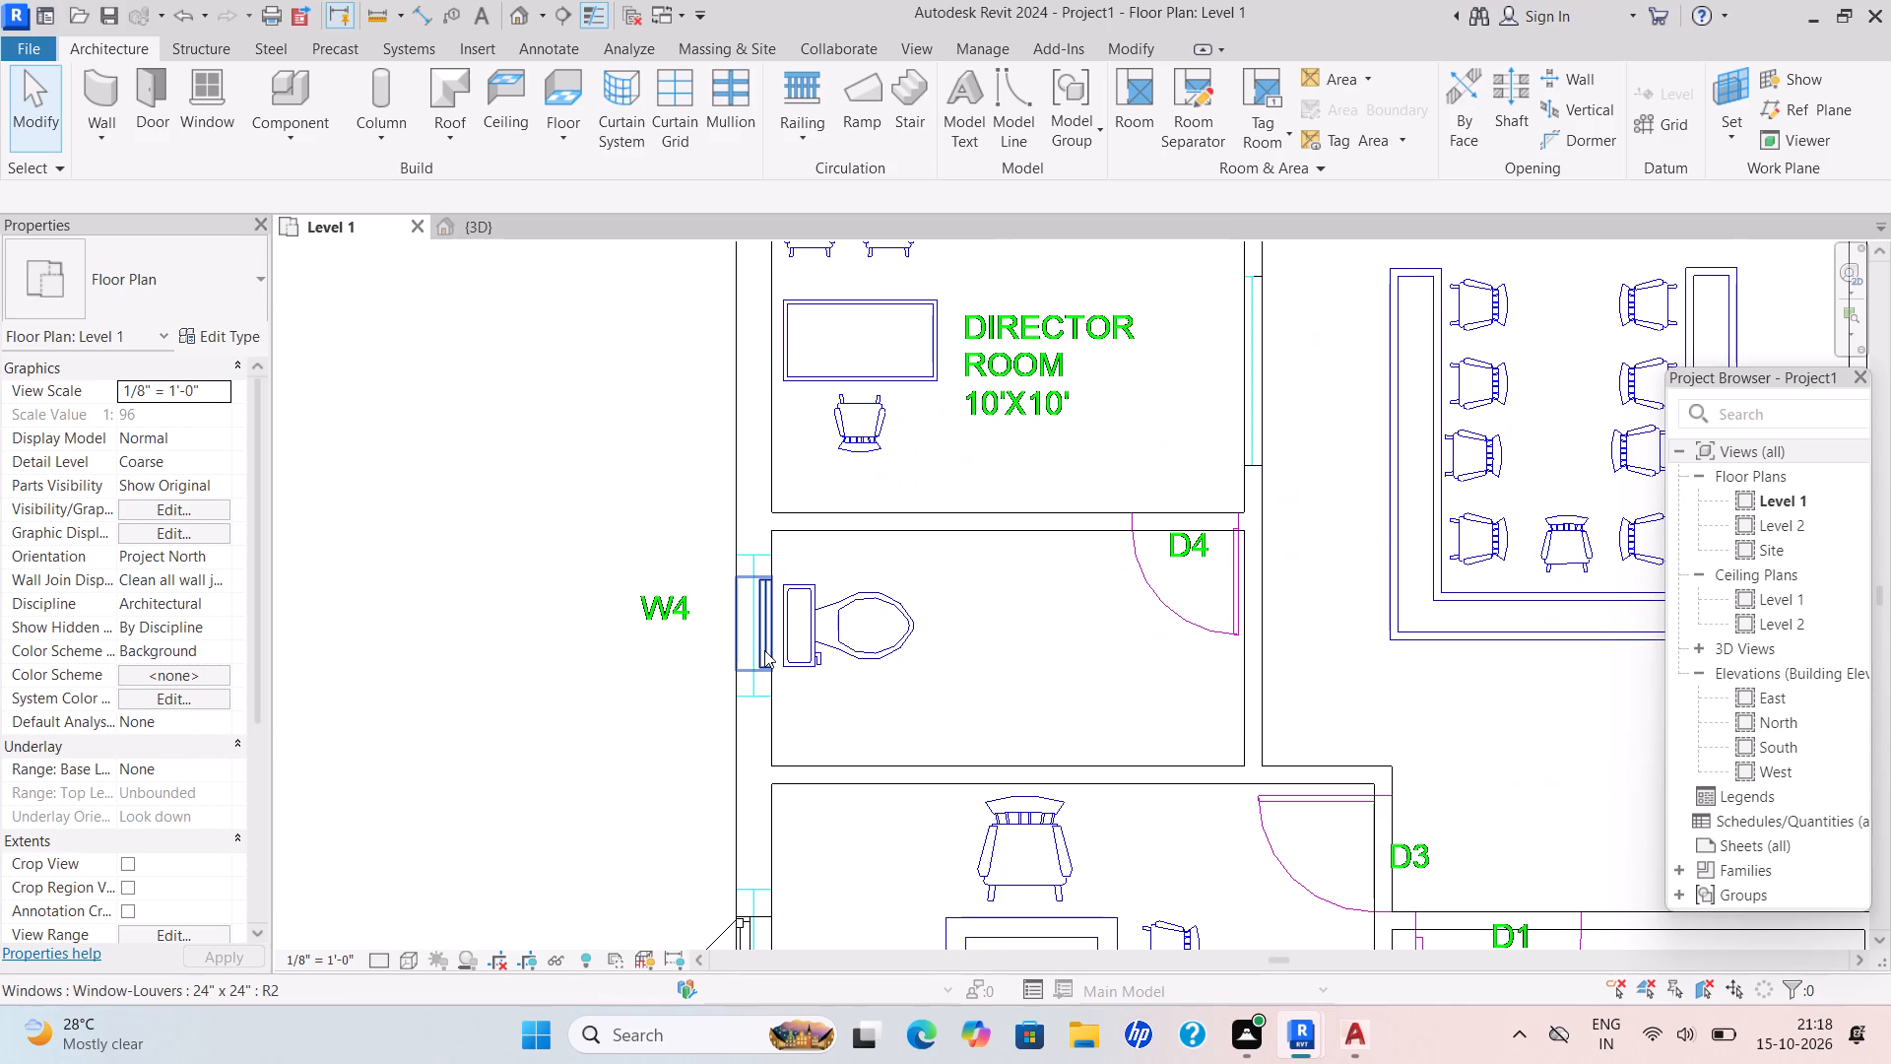
scroll(867, 603, down, 4)
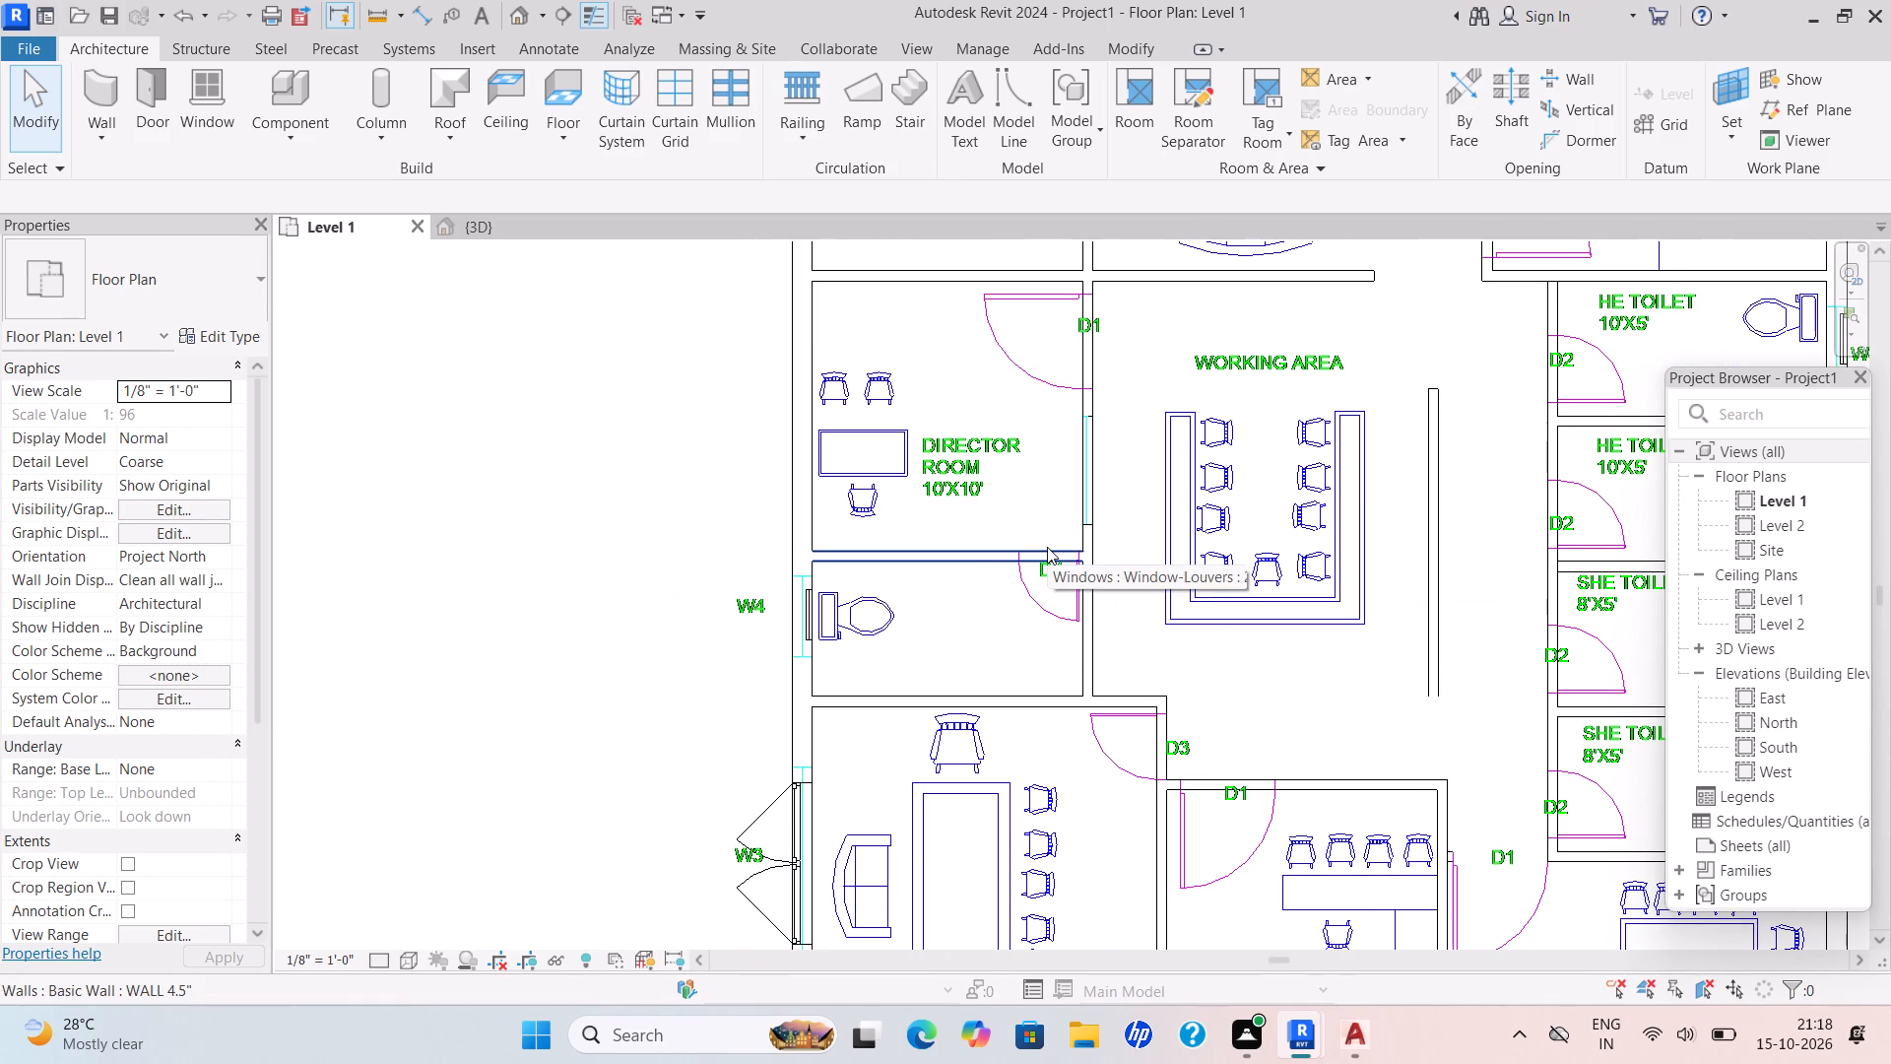
scroll(1163, 498, down, 2)
middle_drag(1162, 498, 1087, 538)
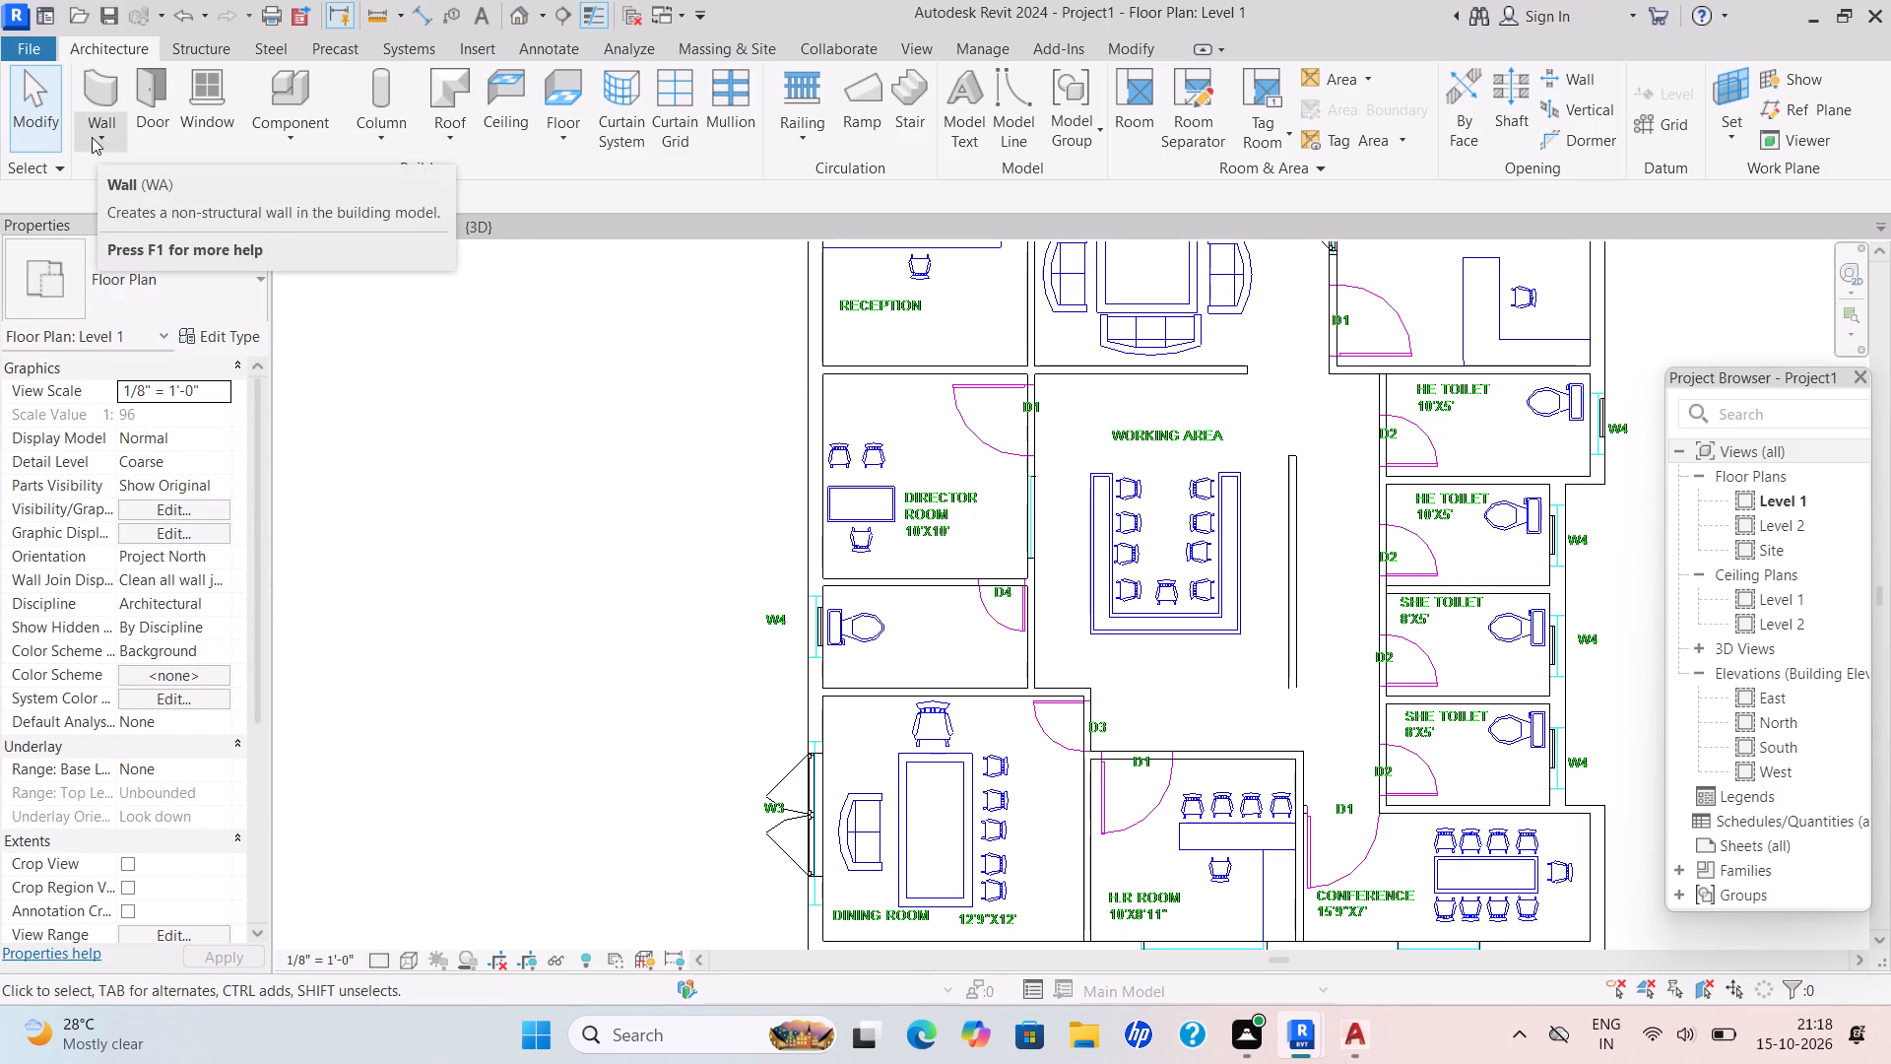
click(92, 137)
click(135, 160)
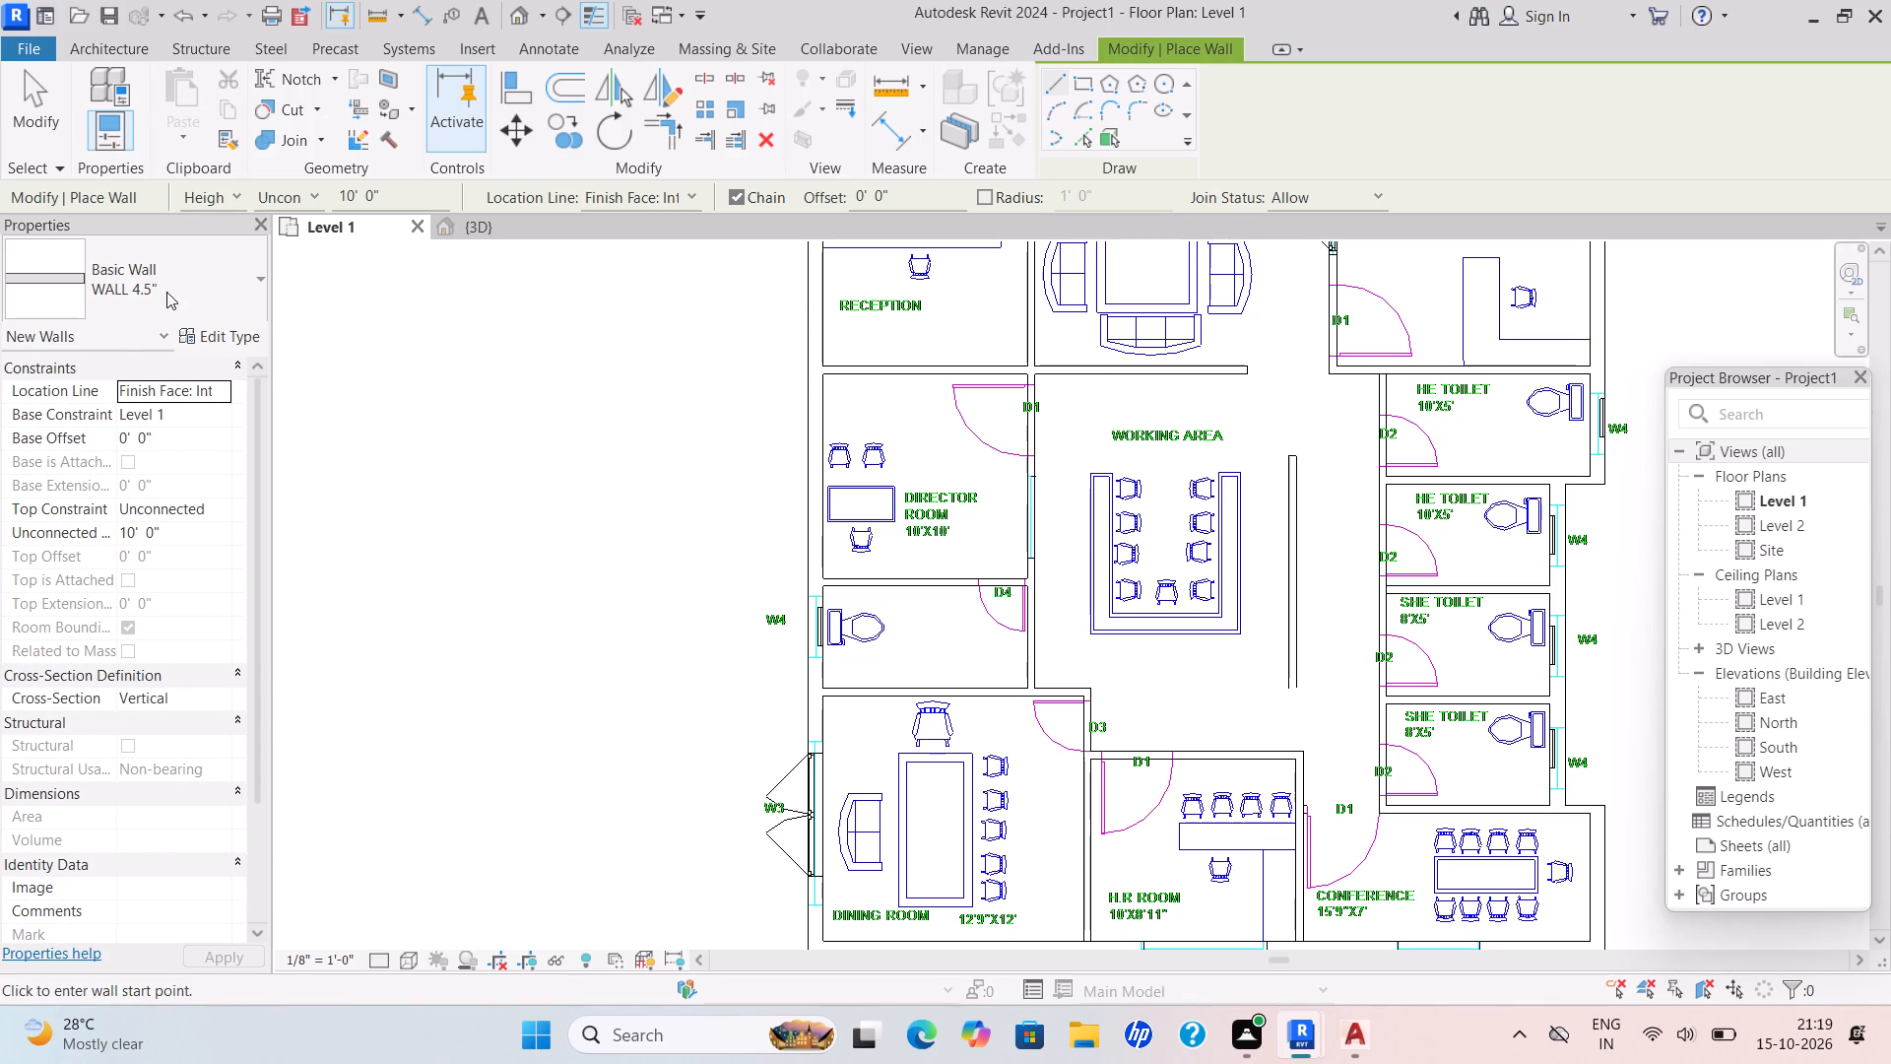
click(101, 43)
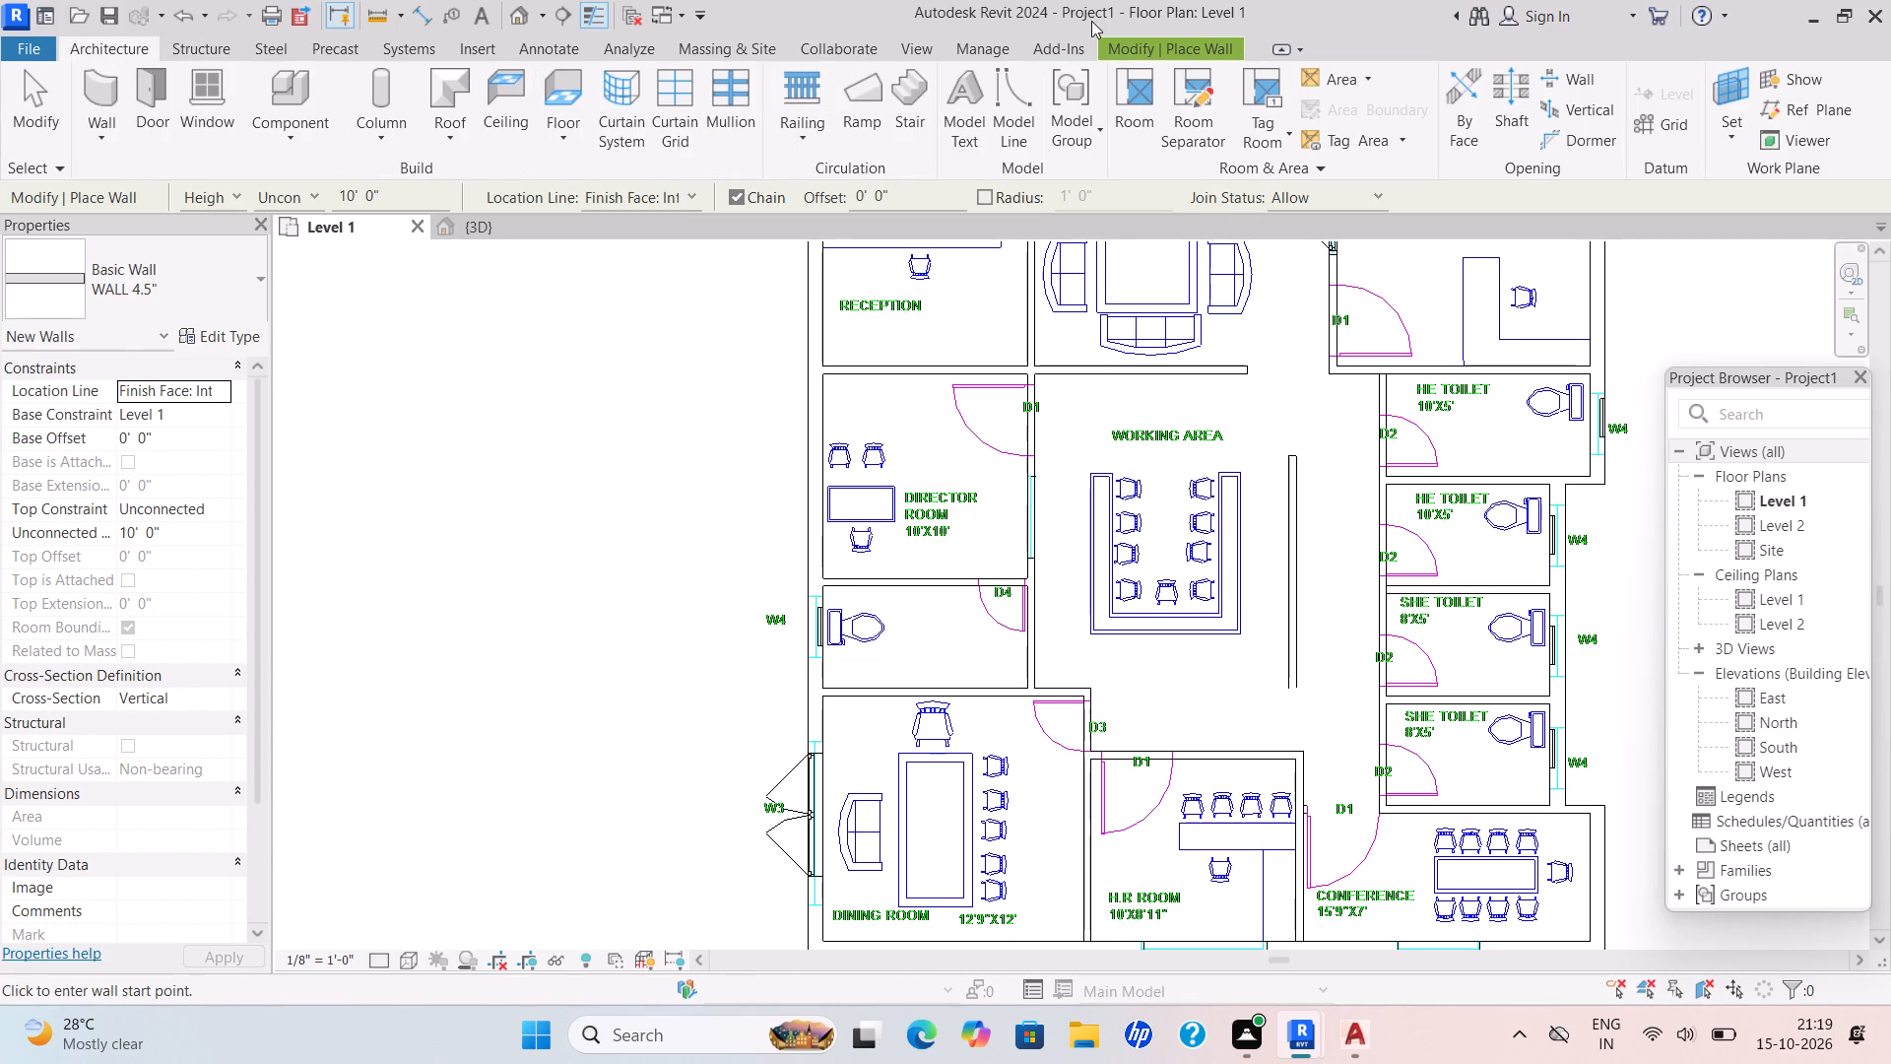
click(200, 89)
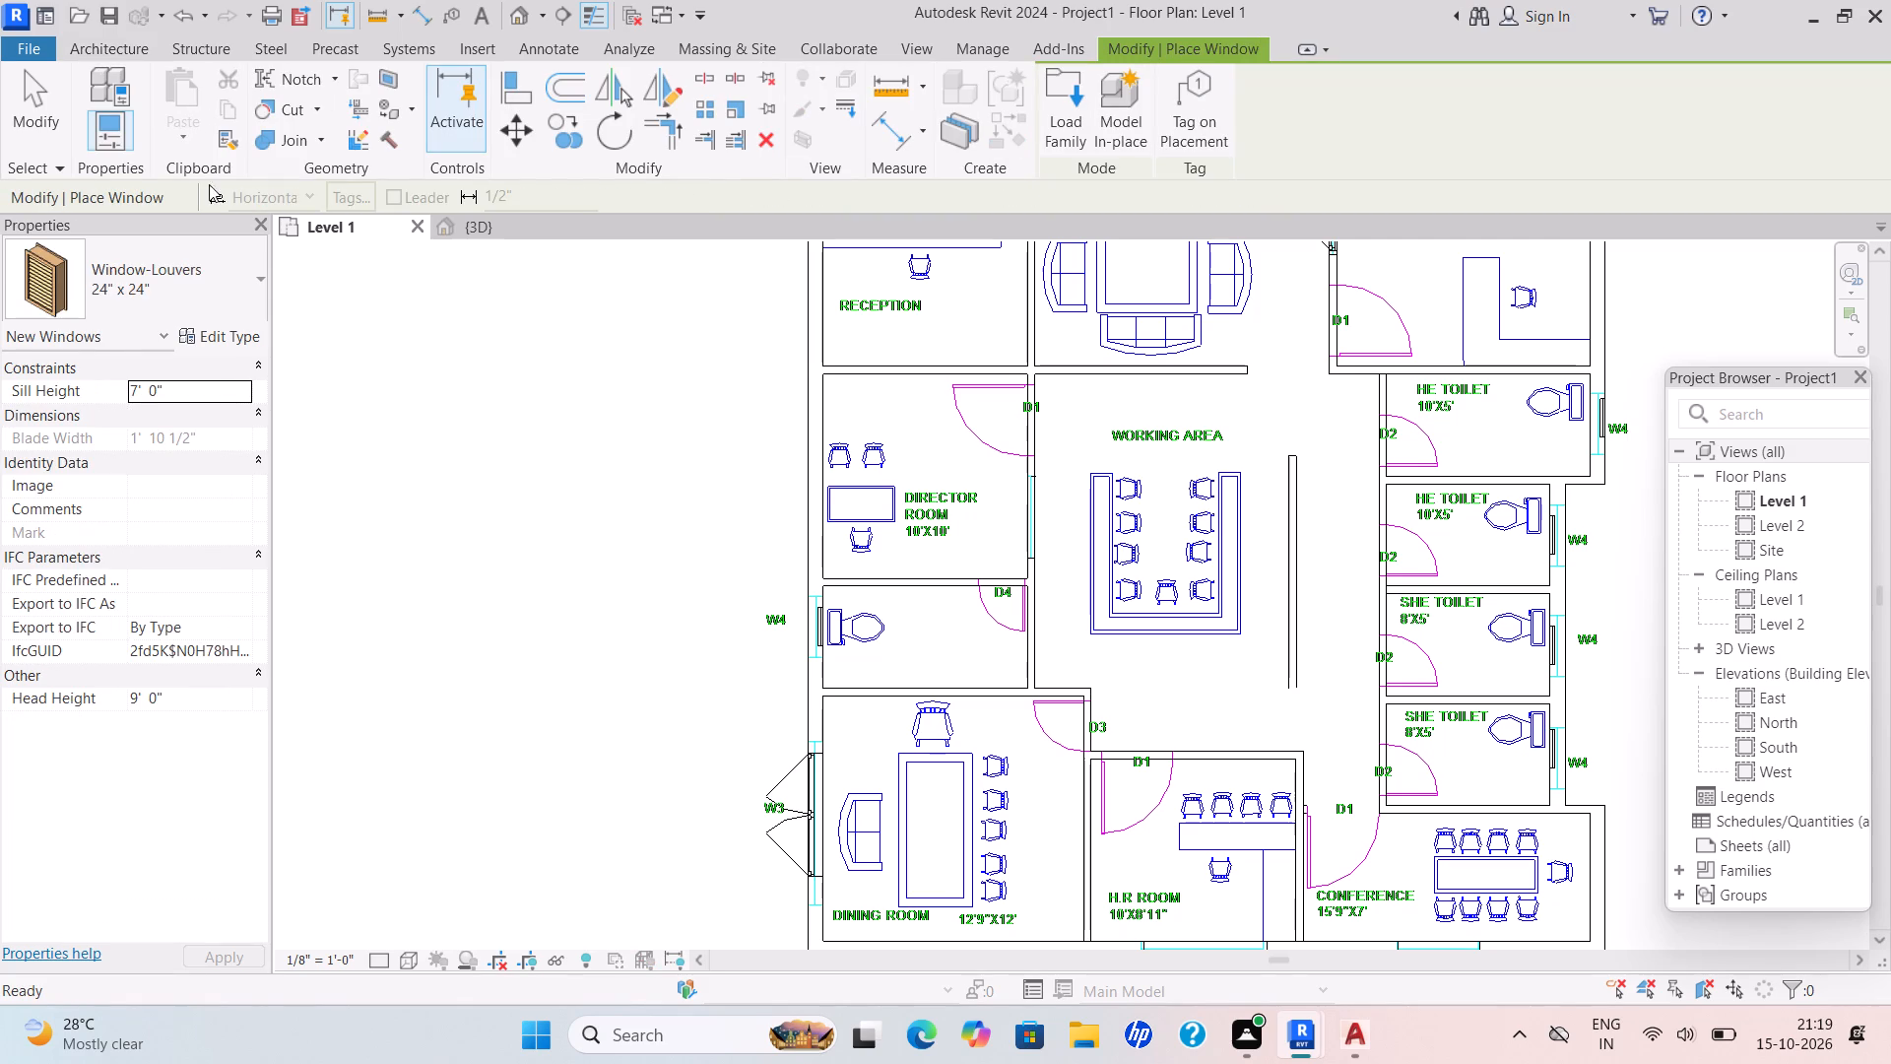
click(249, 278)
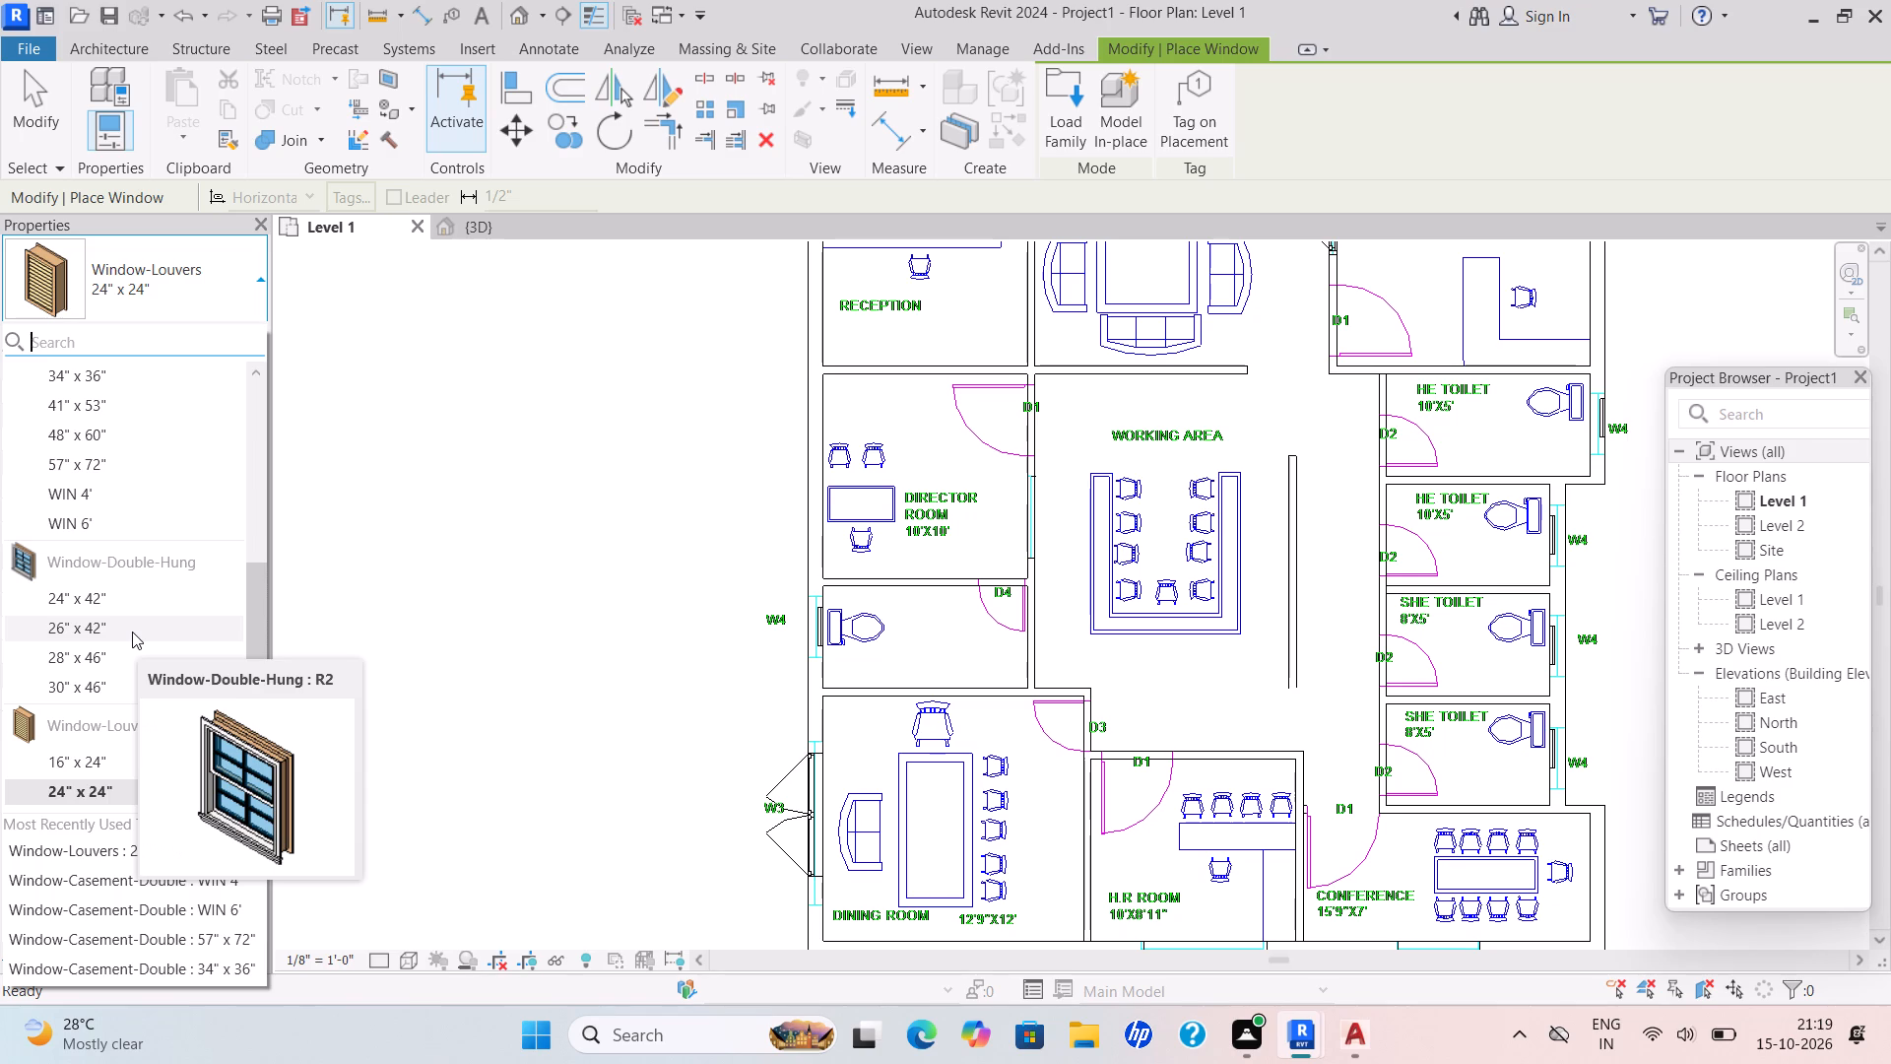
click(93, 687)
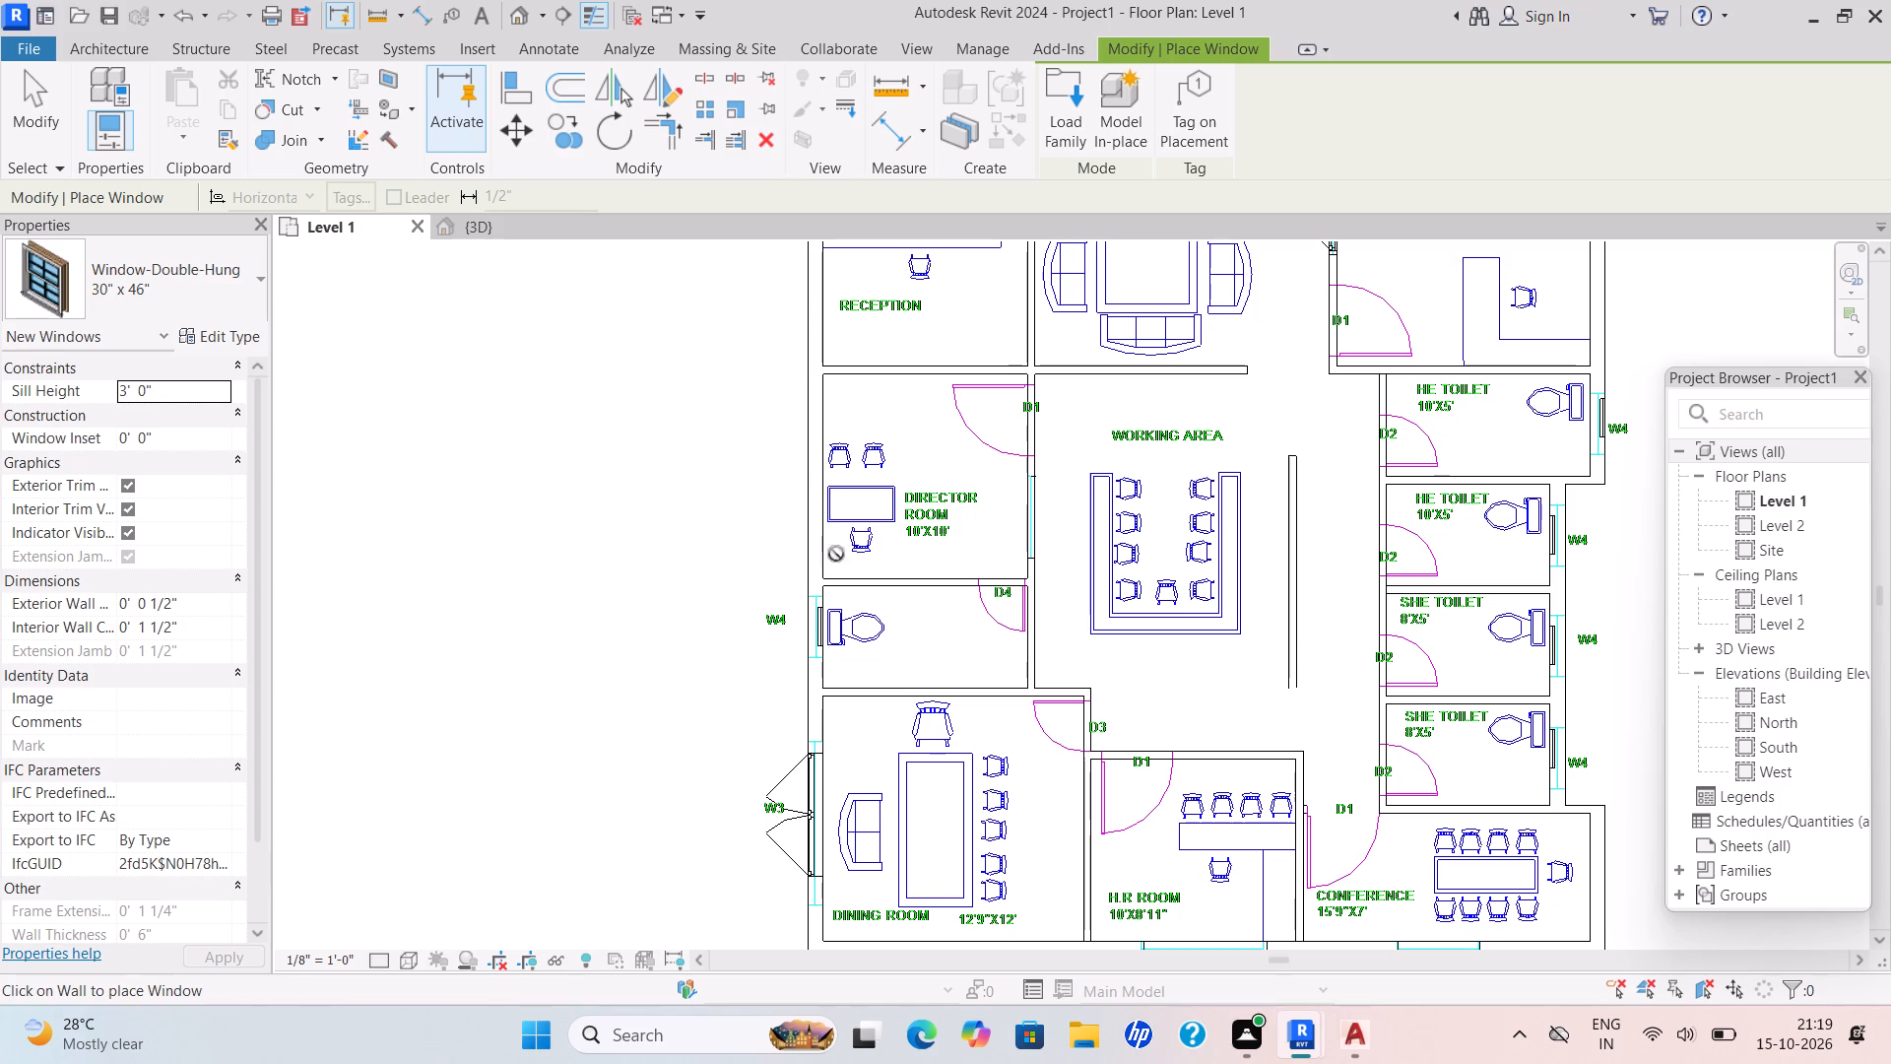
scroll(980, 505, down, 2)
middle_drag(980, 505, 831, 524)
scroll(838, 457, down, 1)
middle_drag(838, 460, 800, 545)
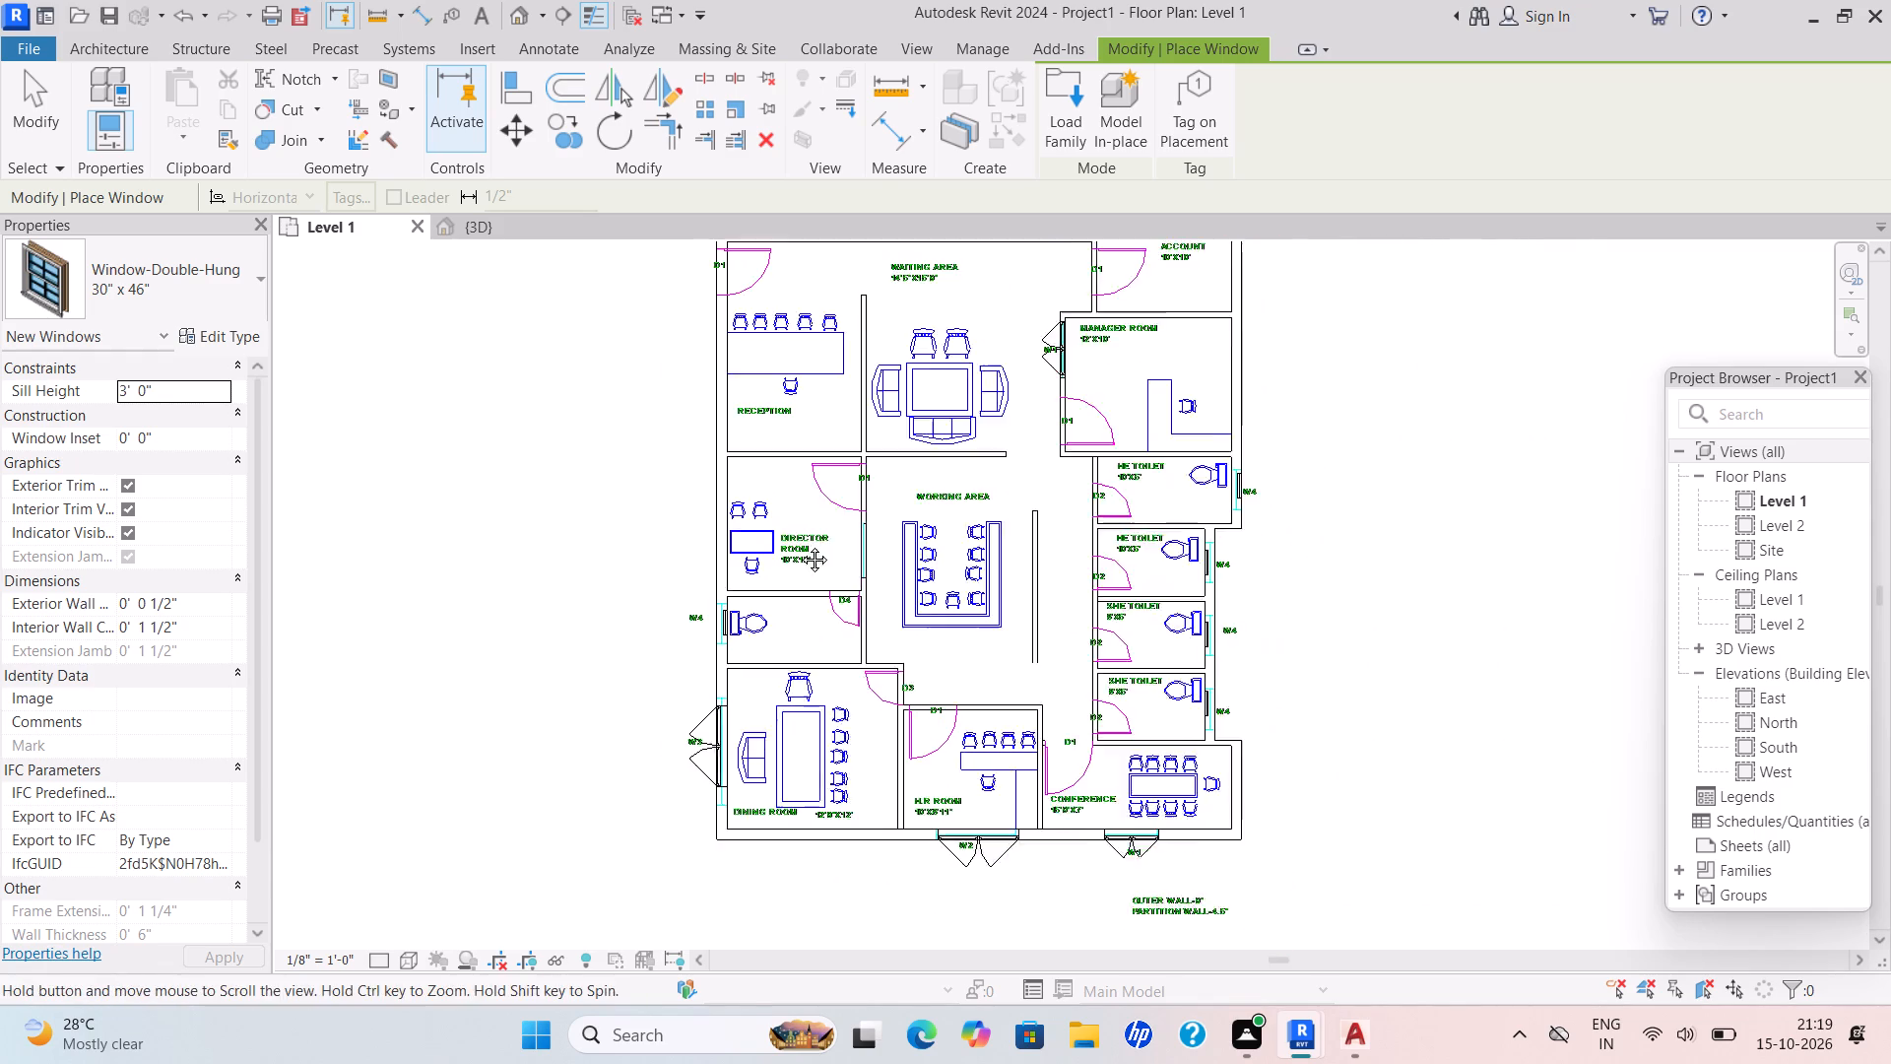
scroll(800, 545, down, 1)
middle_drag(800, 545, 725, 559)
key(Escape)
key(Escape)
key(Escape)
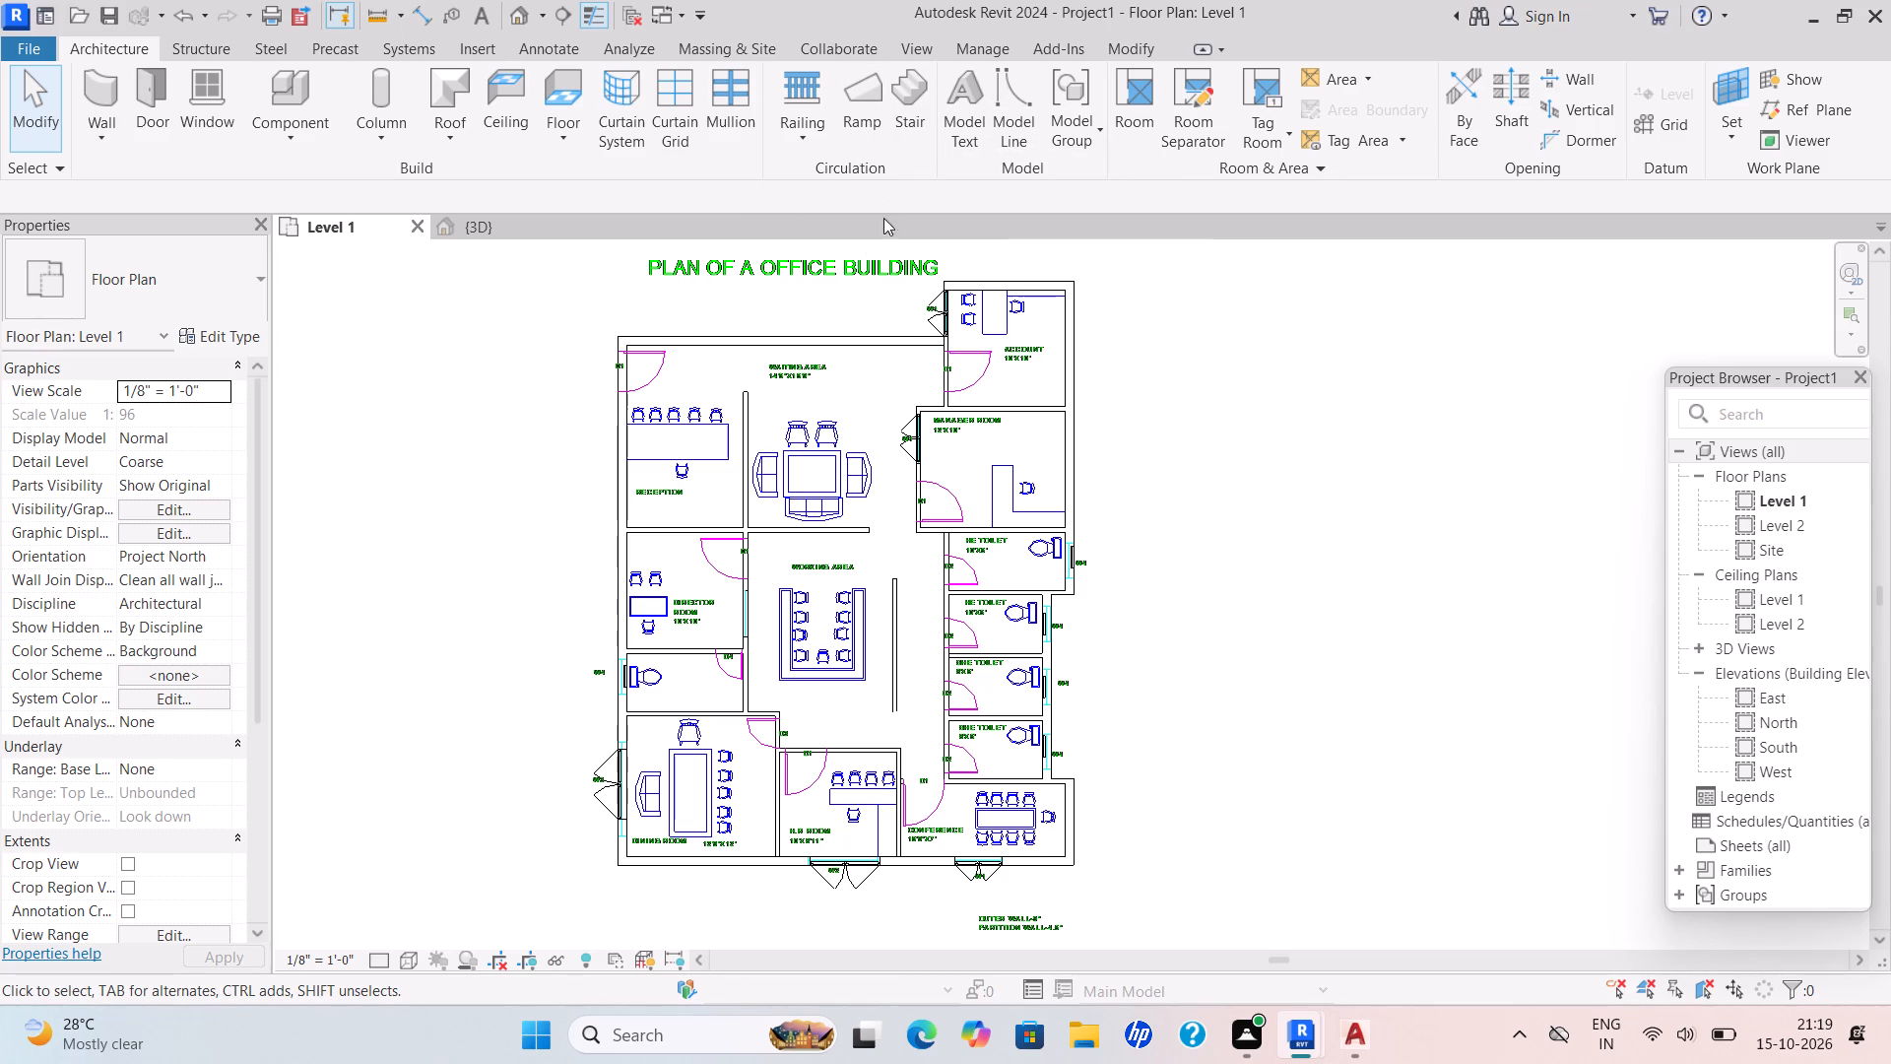
Look over the Level 1 plan's rooms and their door marks.
scroll(945, 331, down, 2)
middle_drag(950, 331, 726, 333)
scroll(700, 322, up, 4)
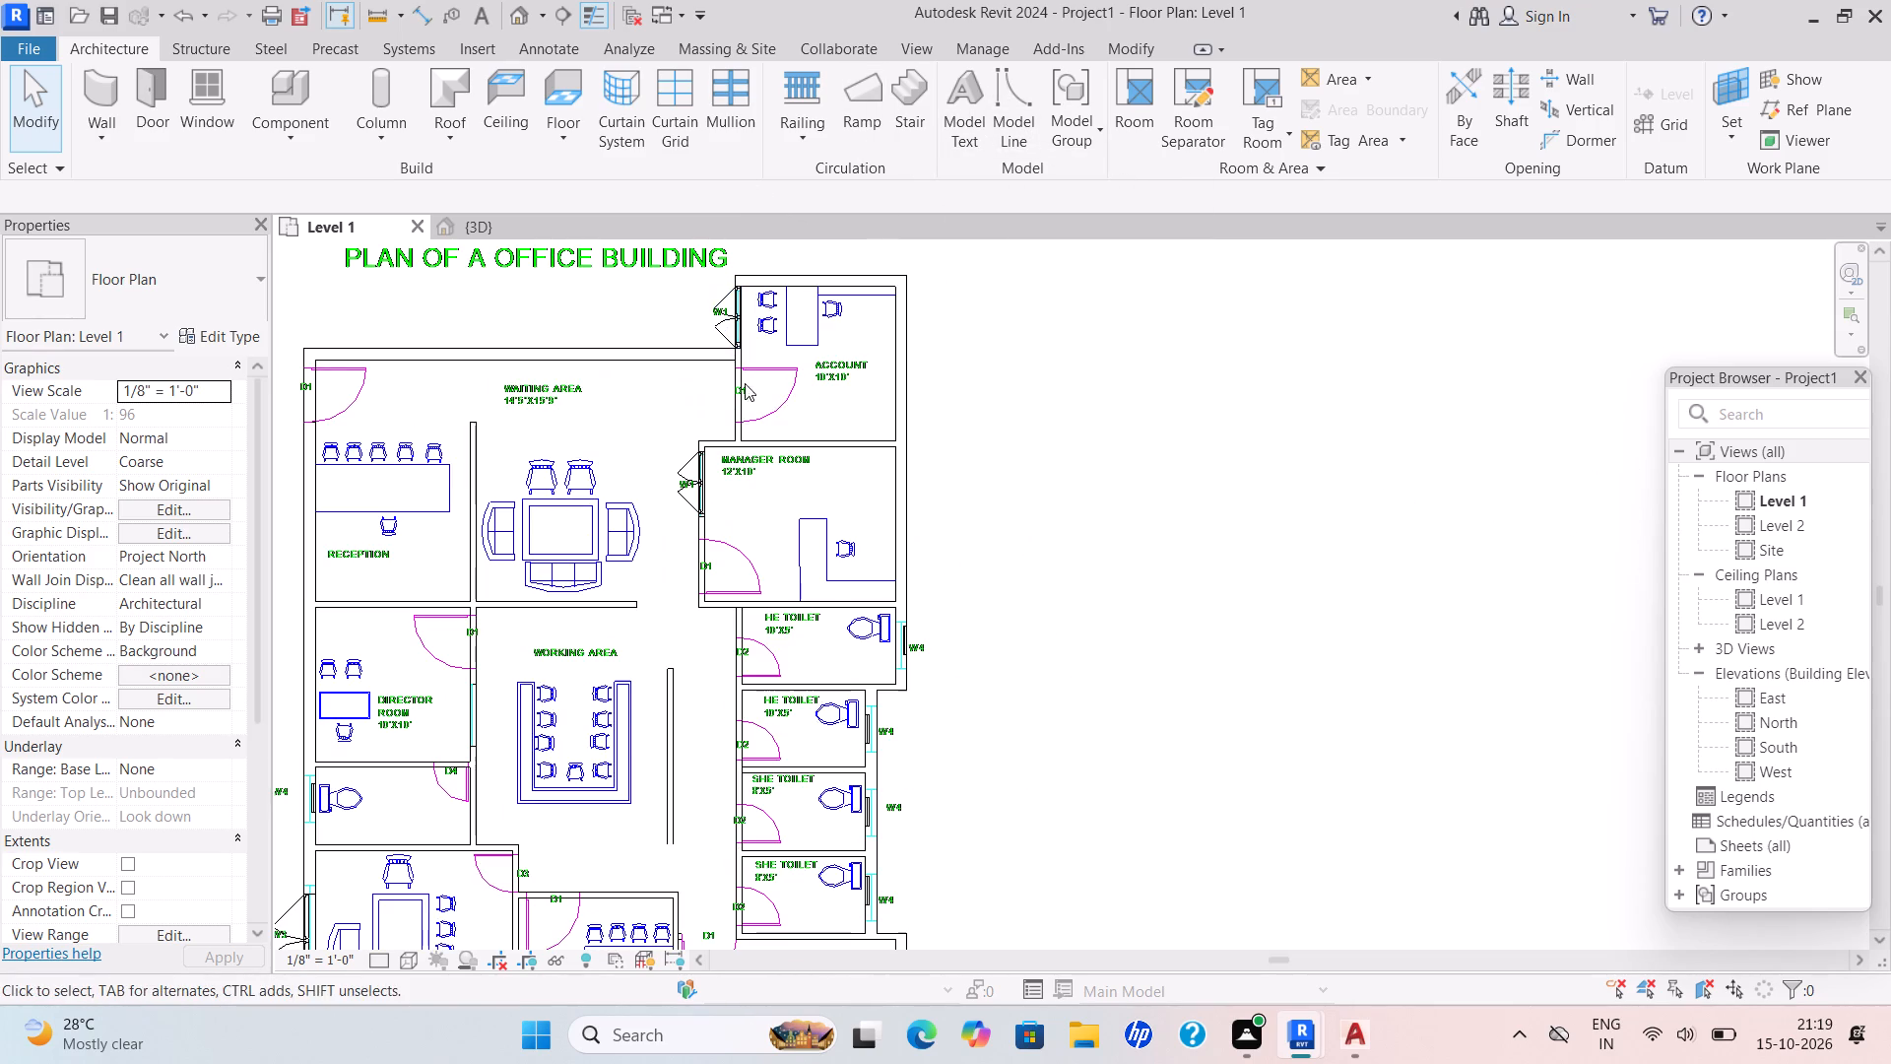
scroll(754, 329, up, 4)
scroll(702, 370, down, 6)
middle_drag(692, 384, 744, 293)
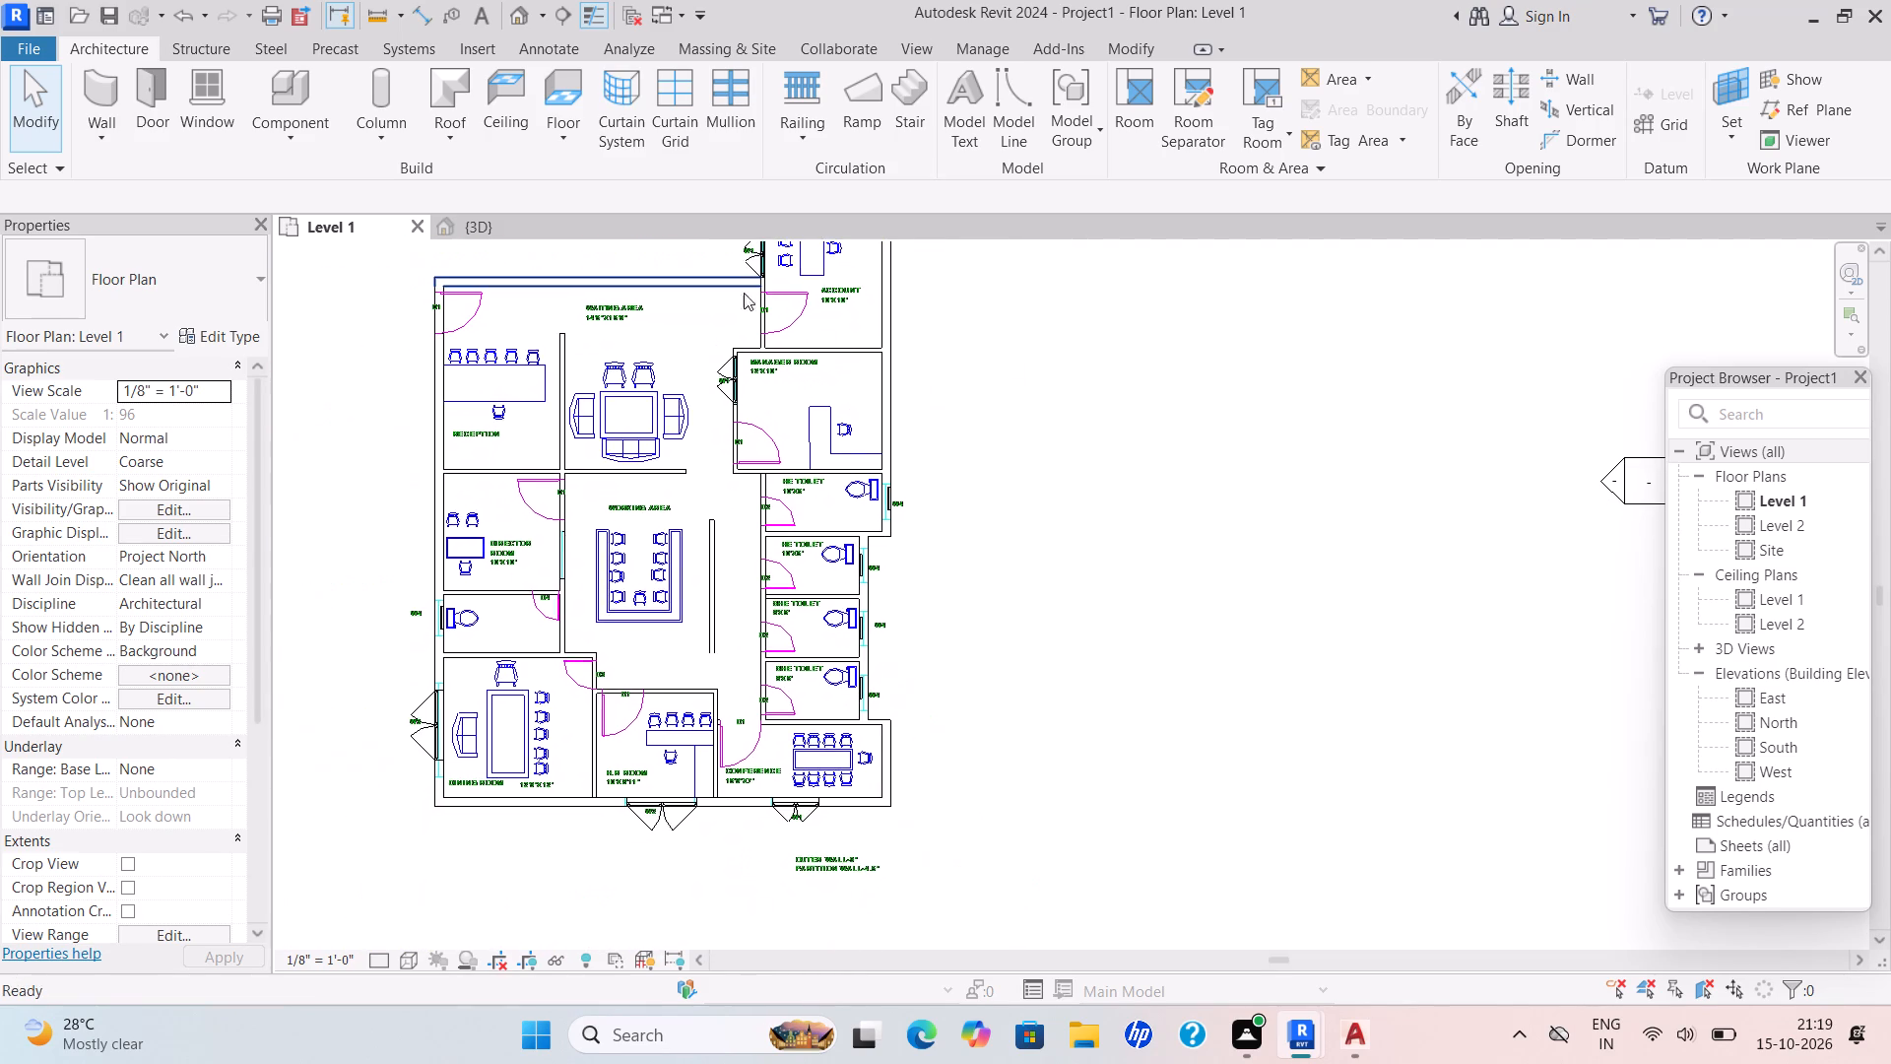
scroll(611, 457, up, 2)
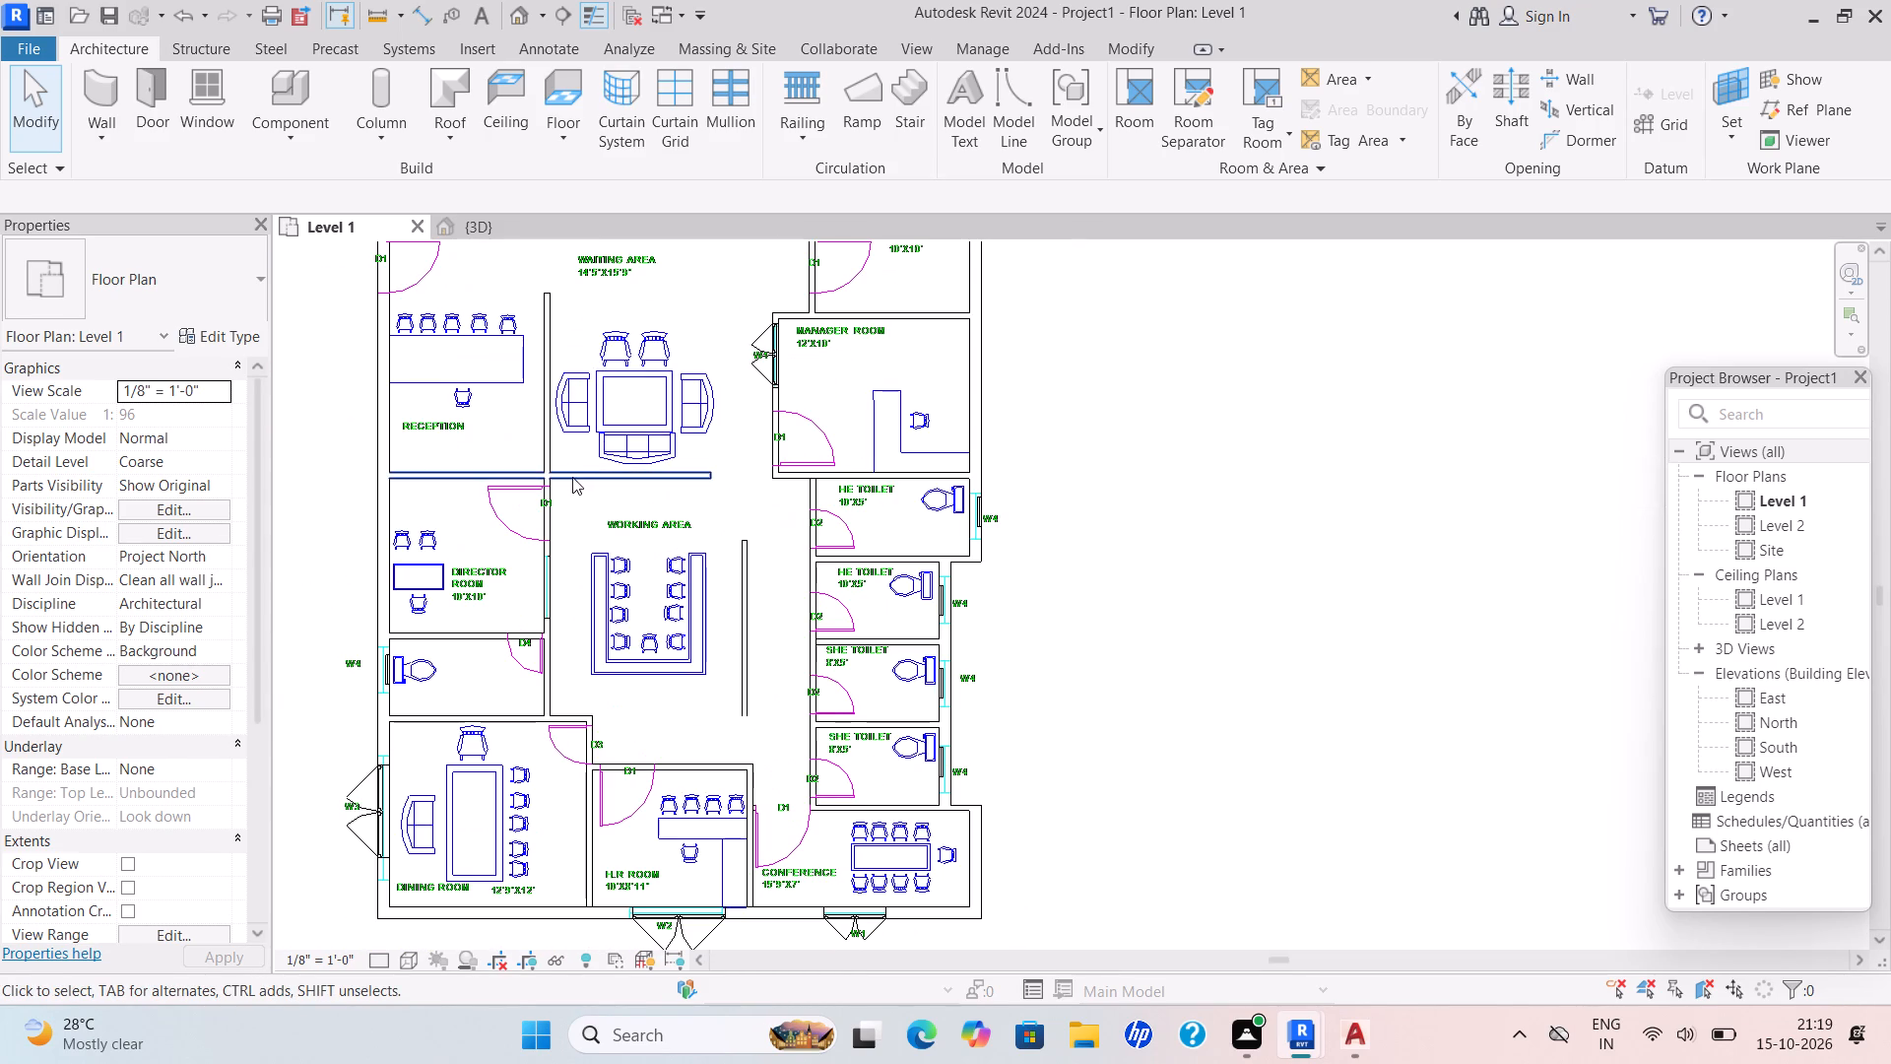
scroll(528, 477, up, 3)
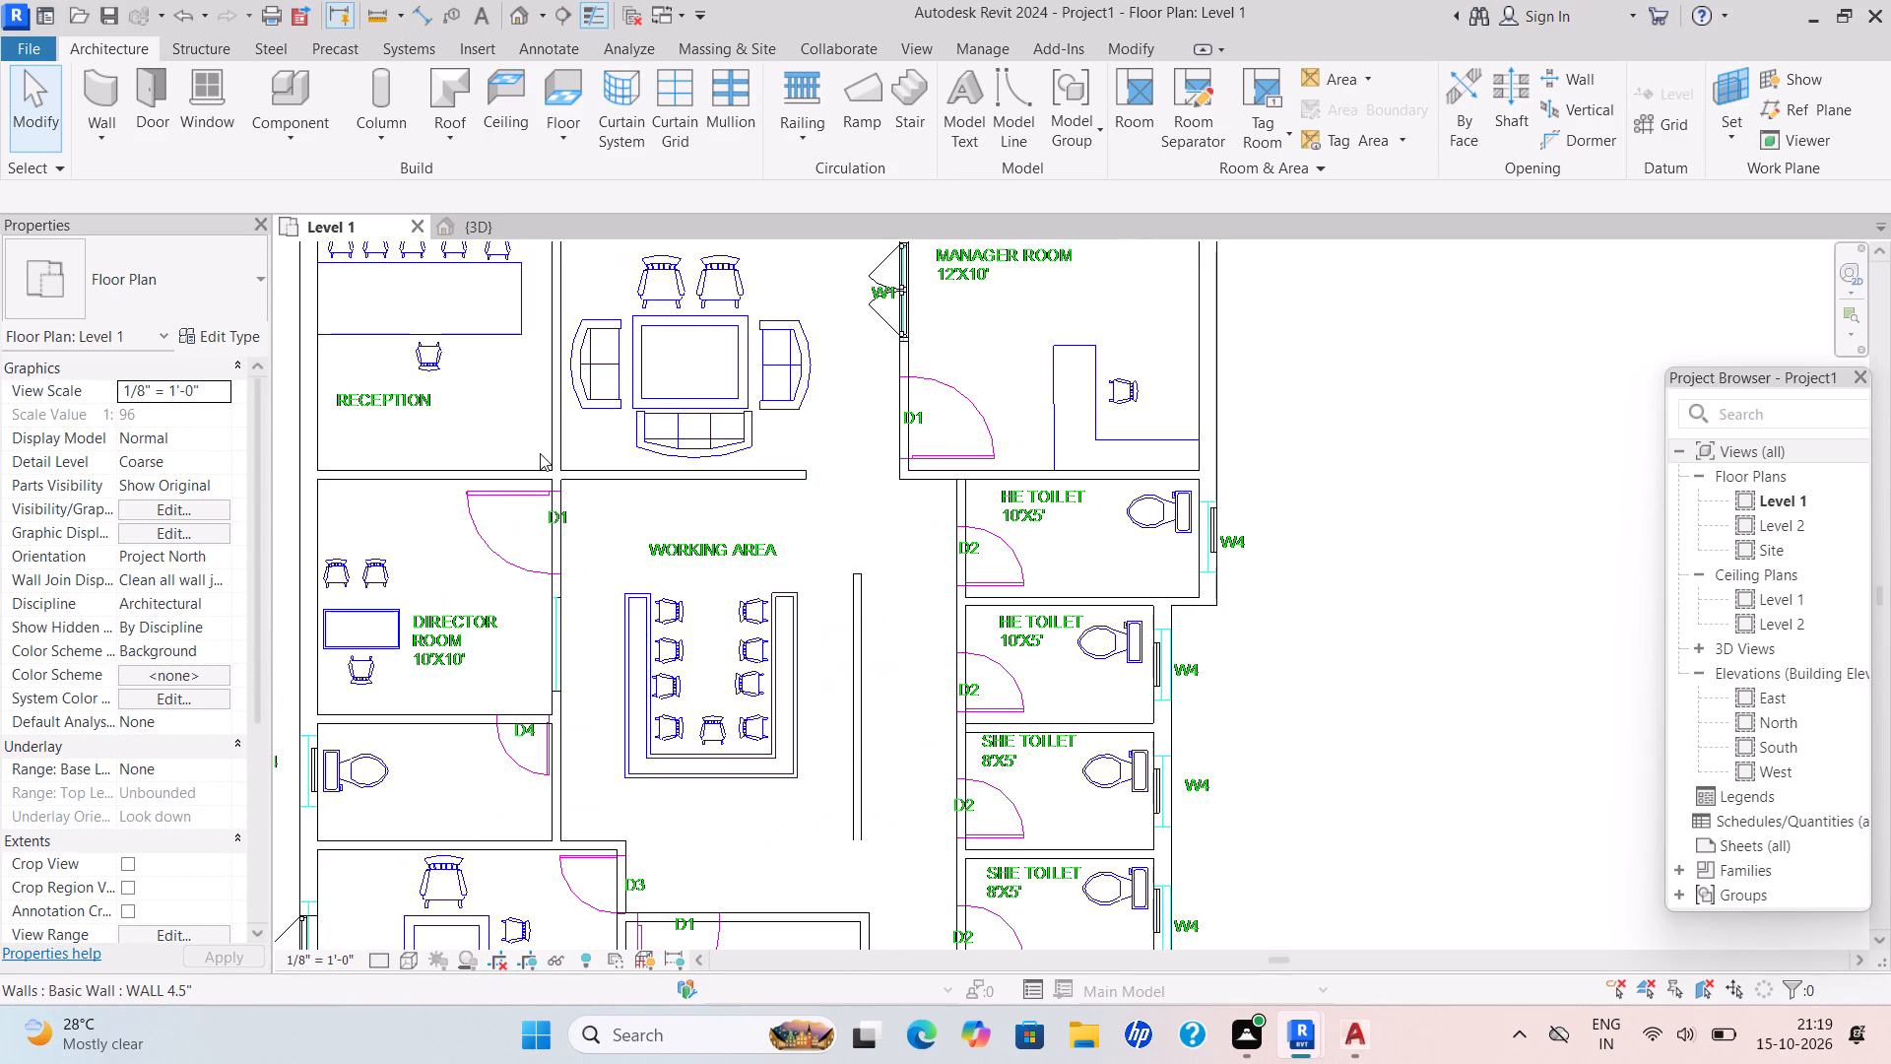
scroll(540, 453, down, 3)
middle_drag(540, 453, 557, 412)
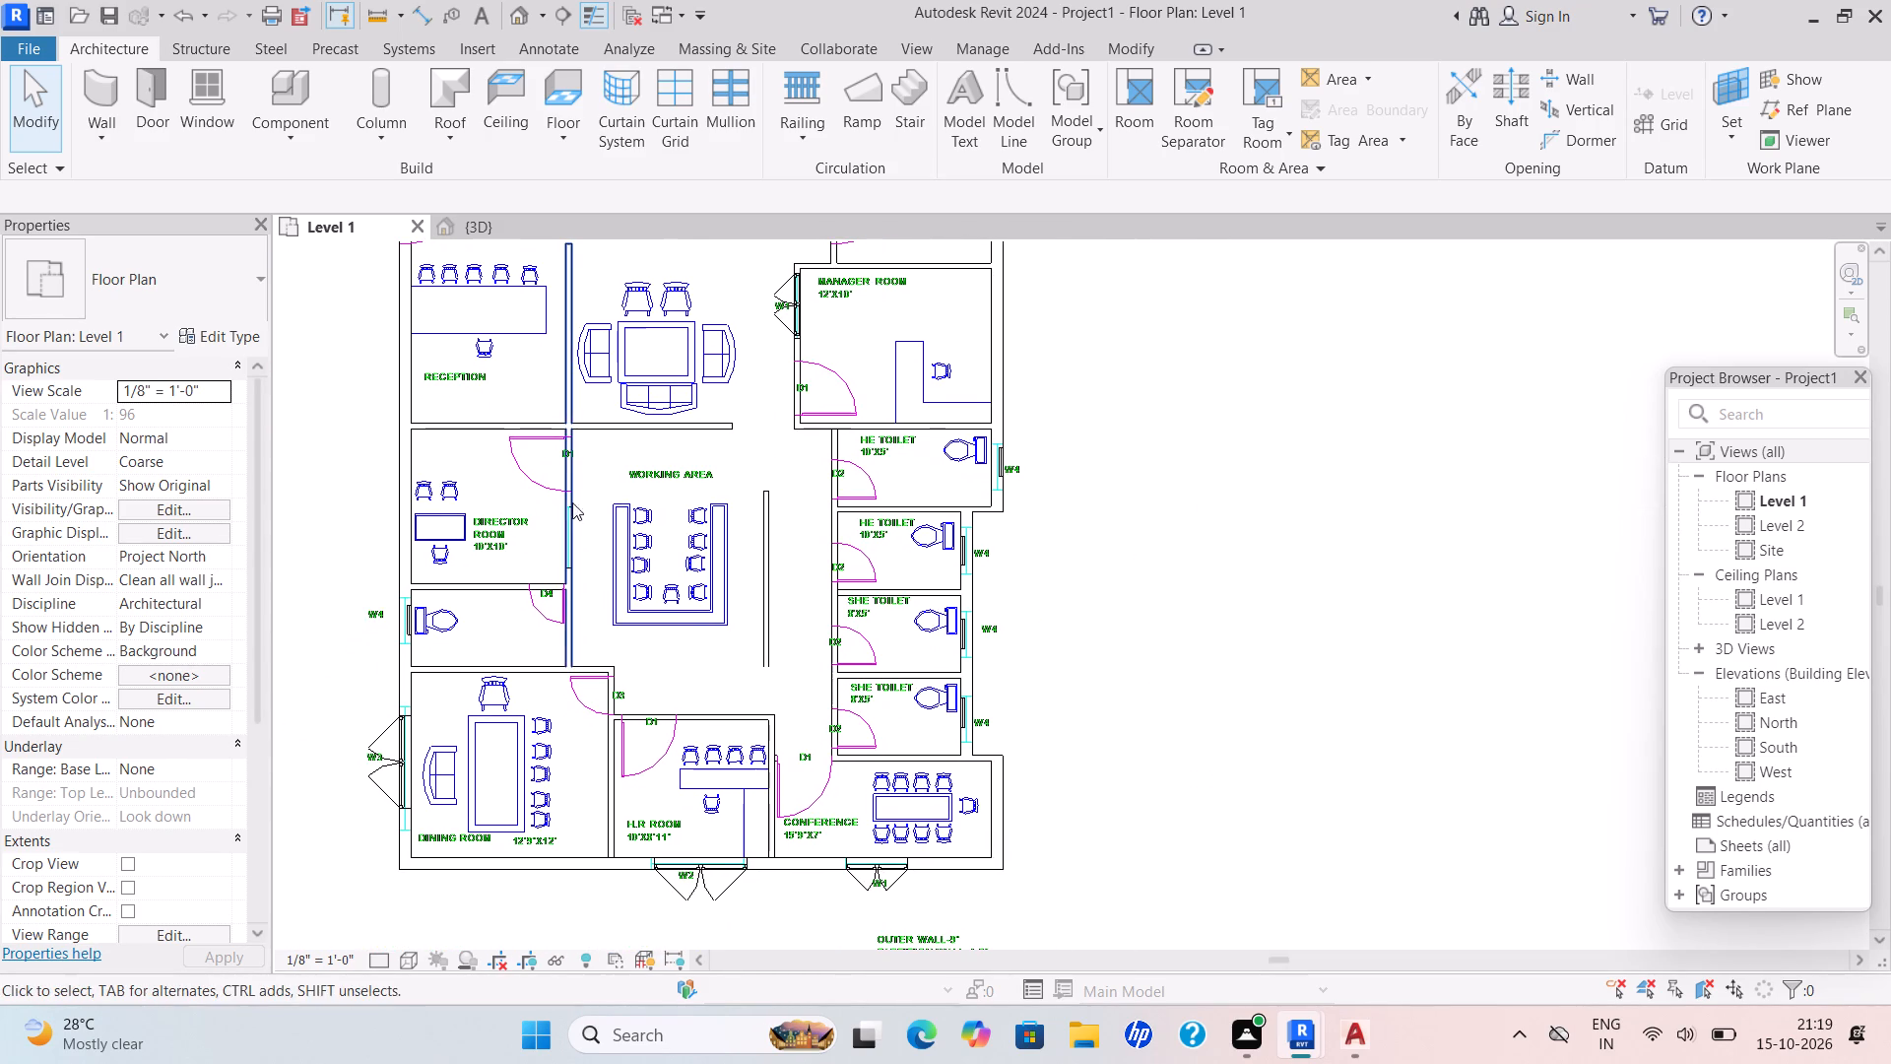
scroll(570, 496, up, 2)
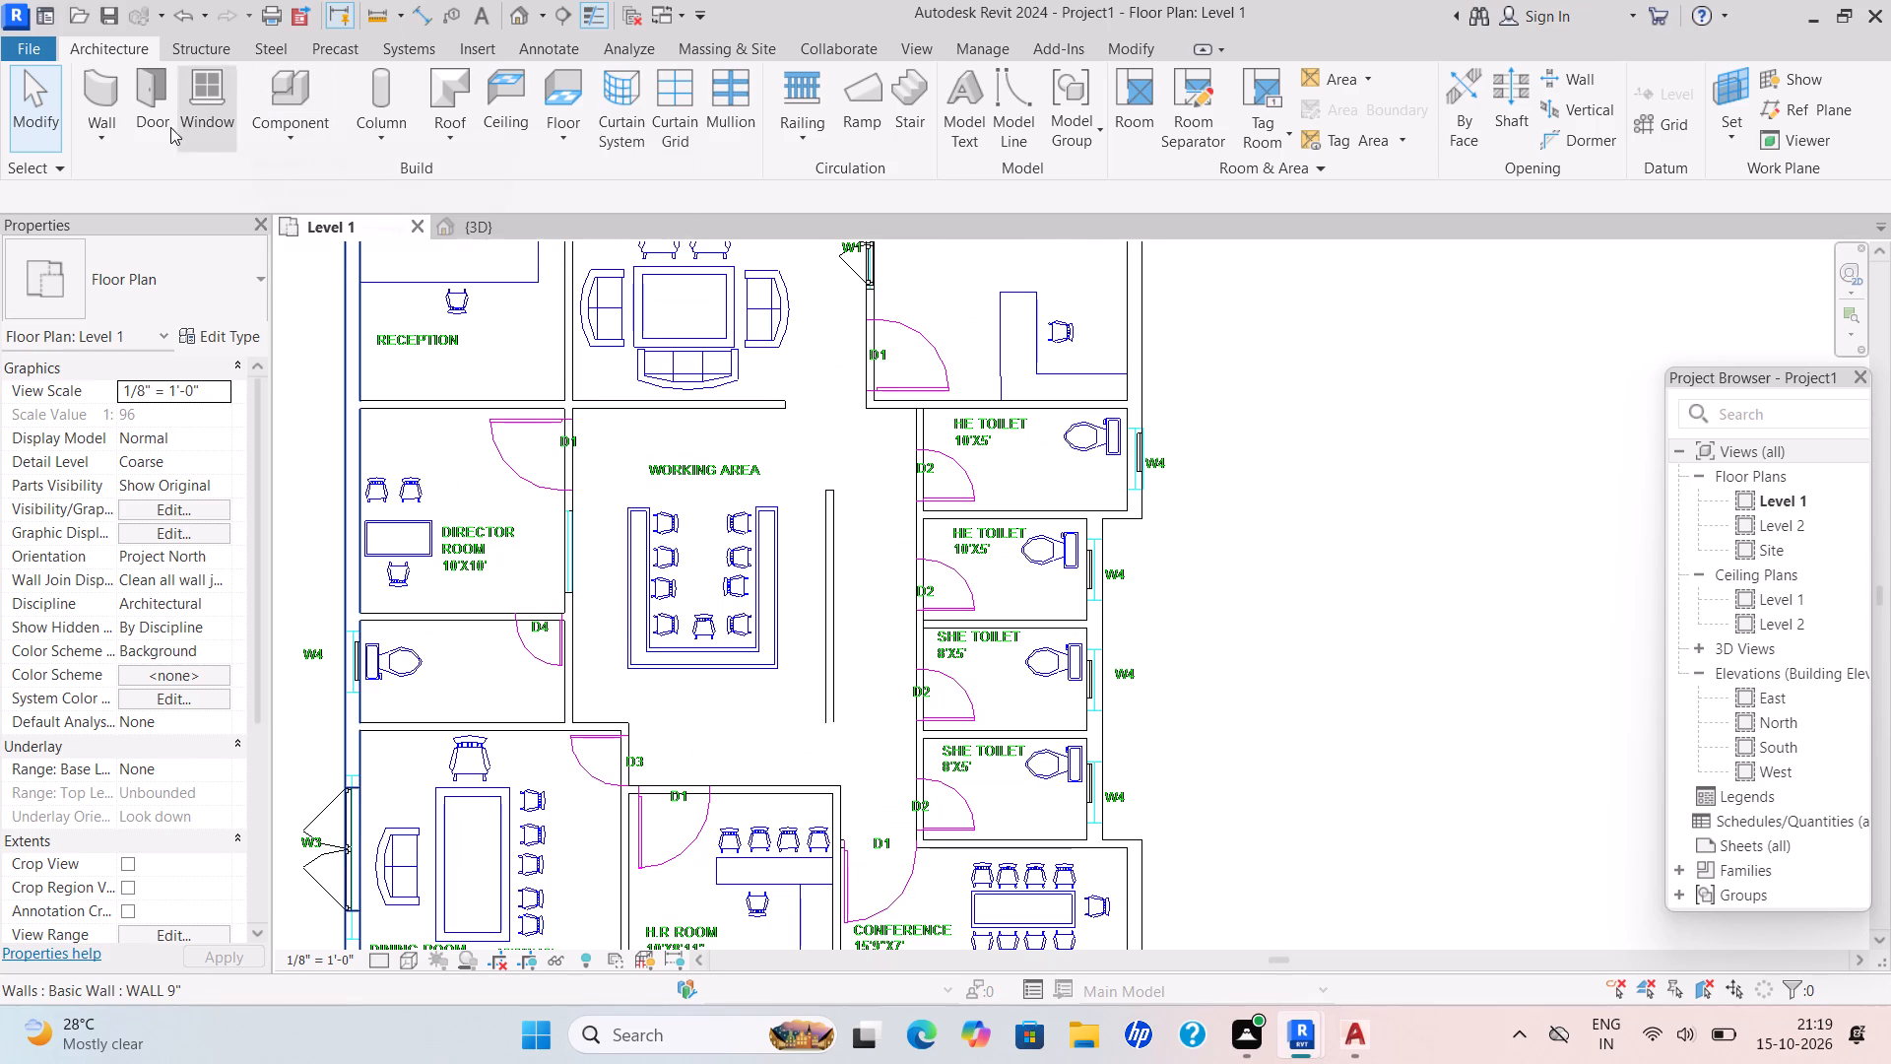
Start door placement and duplicate the Single-Flush 36" x 84" door type as DOOR 3'.
click(160, 117)
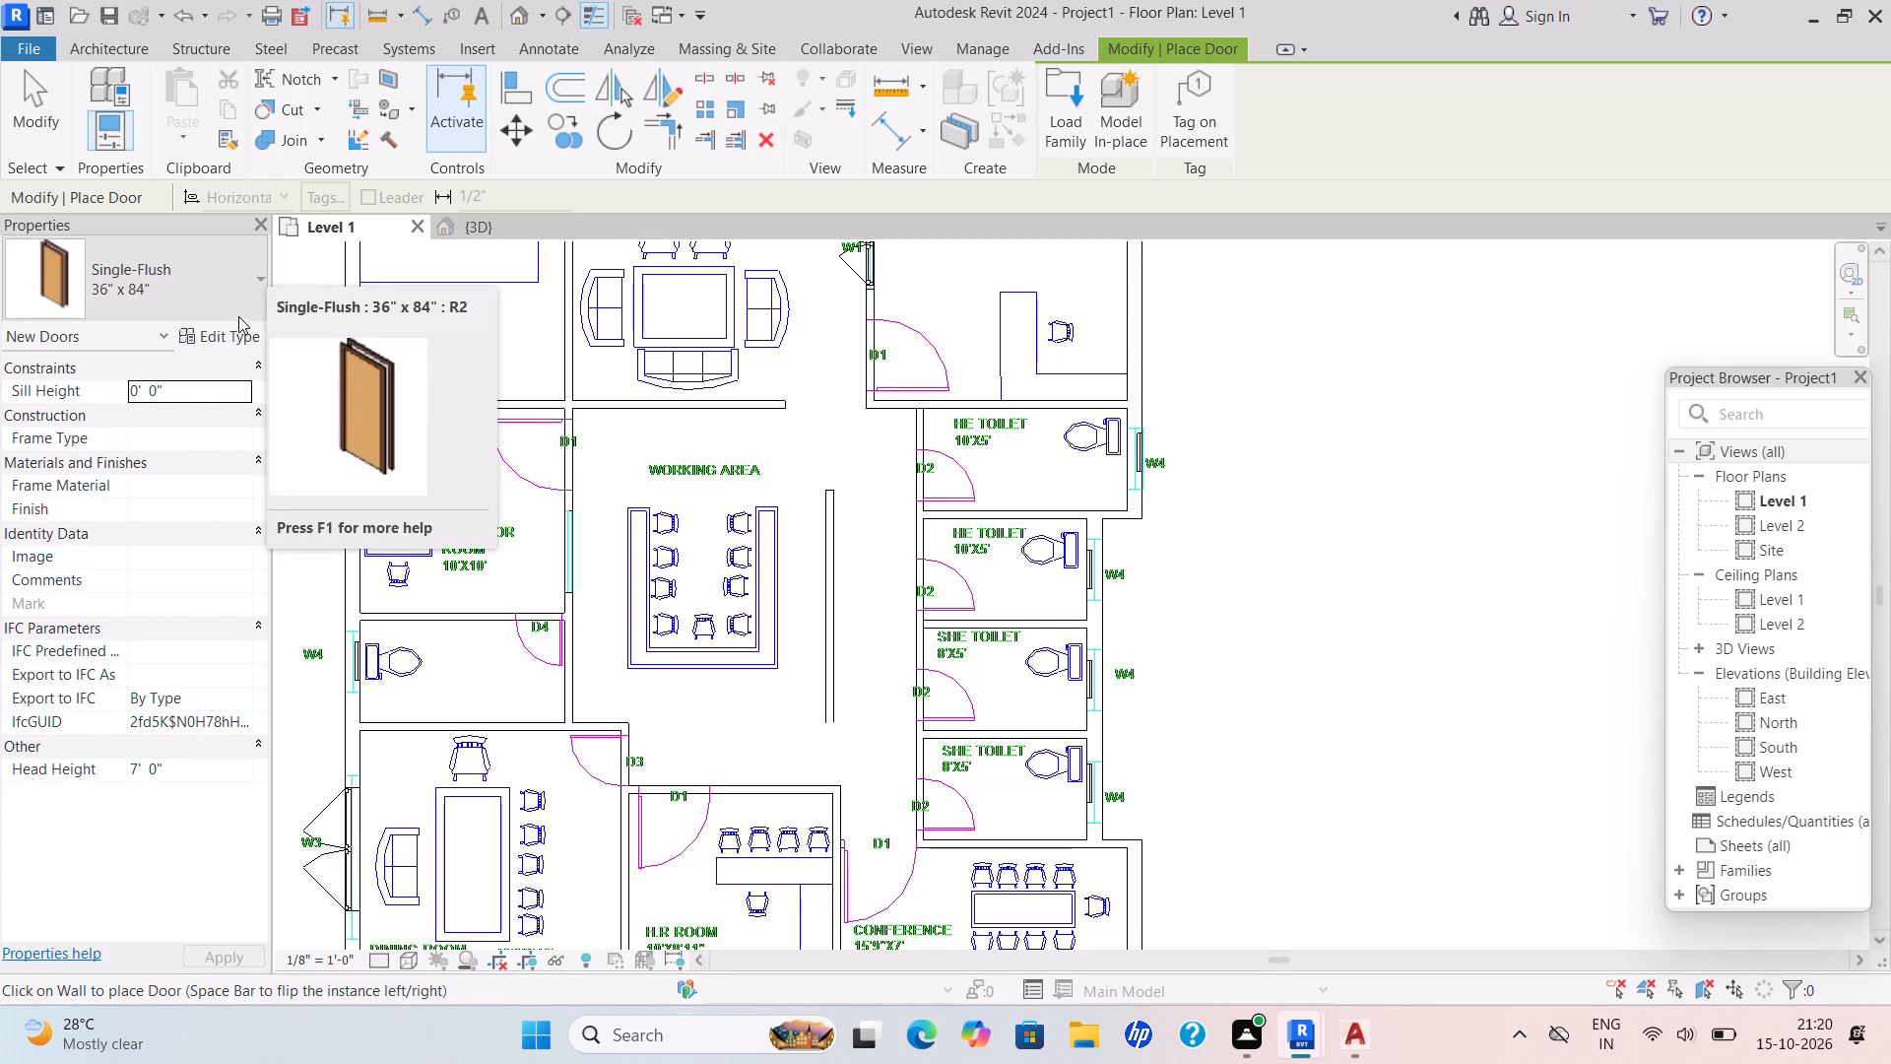
scroll(238, 318, up, 6)
click(213, 341)
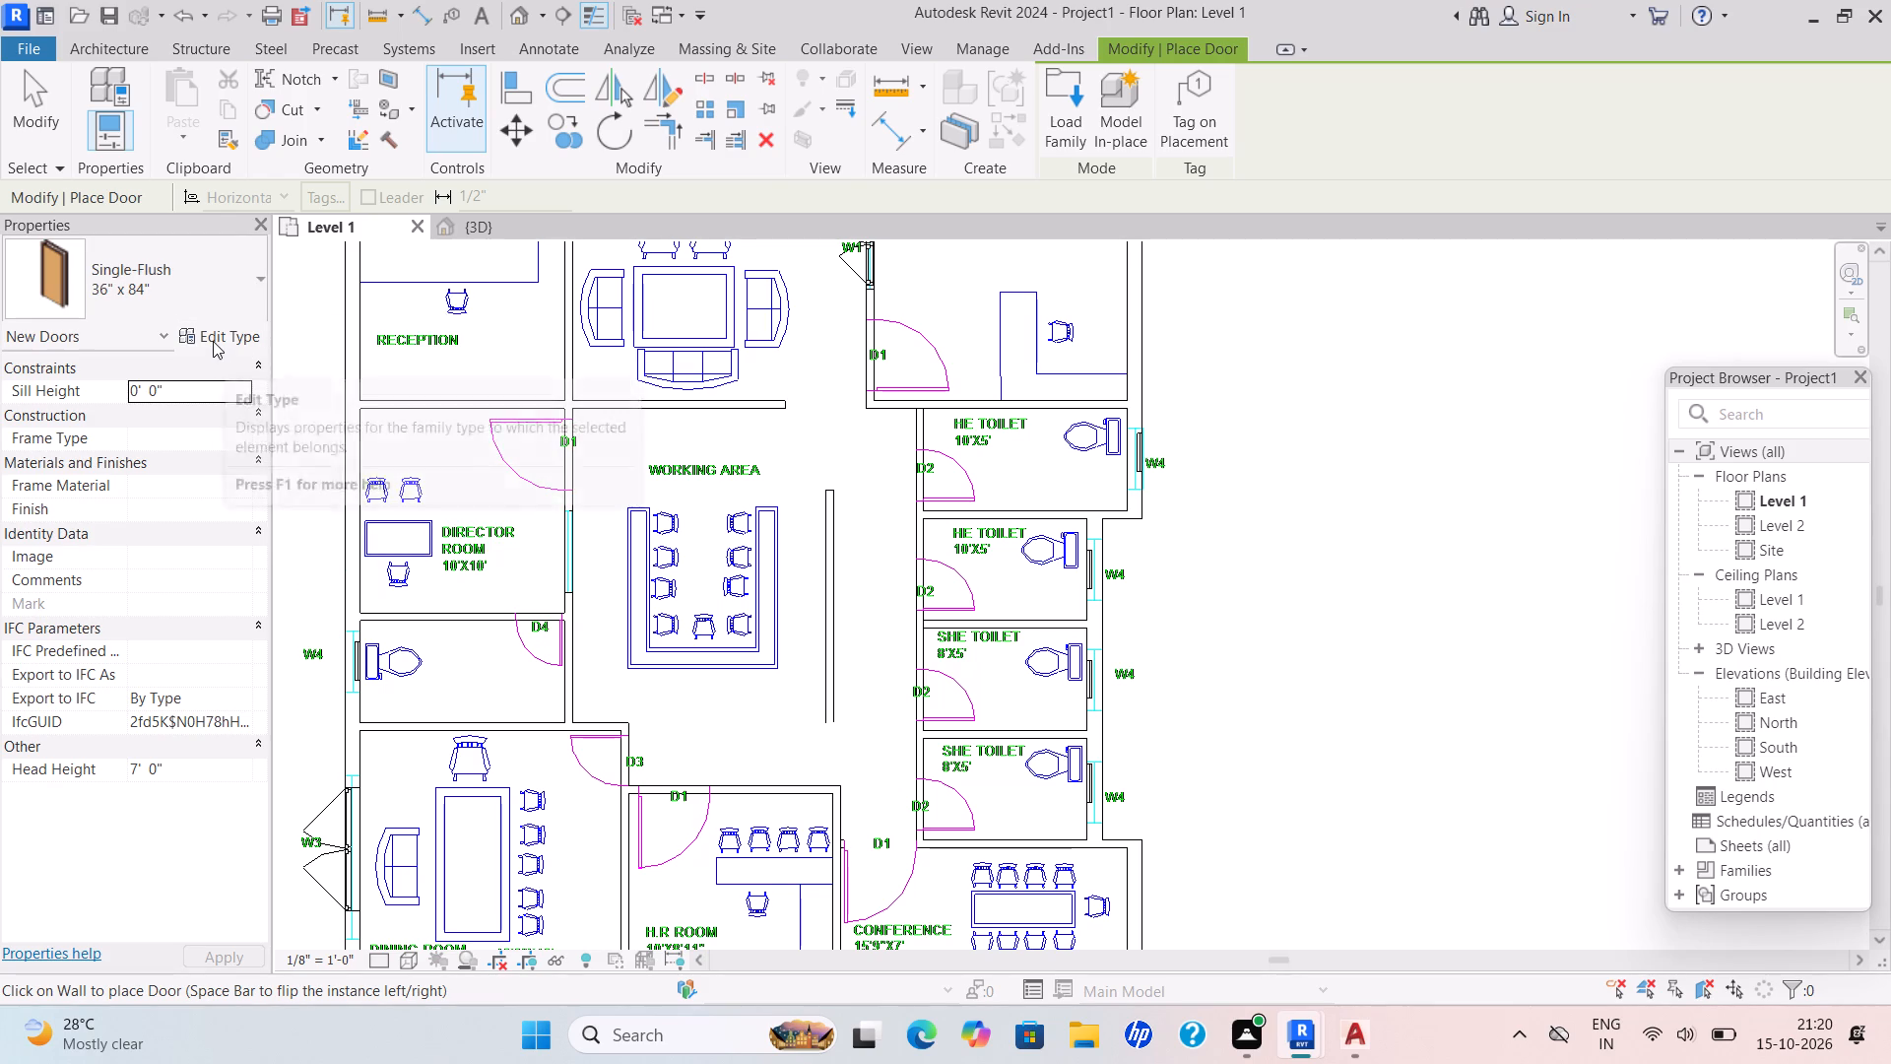
click(1556, 233)
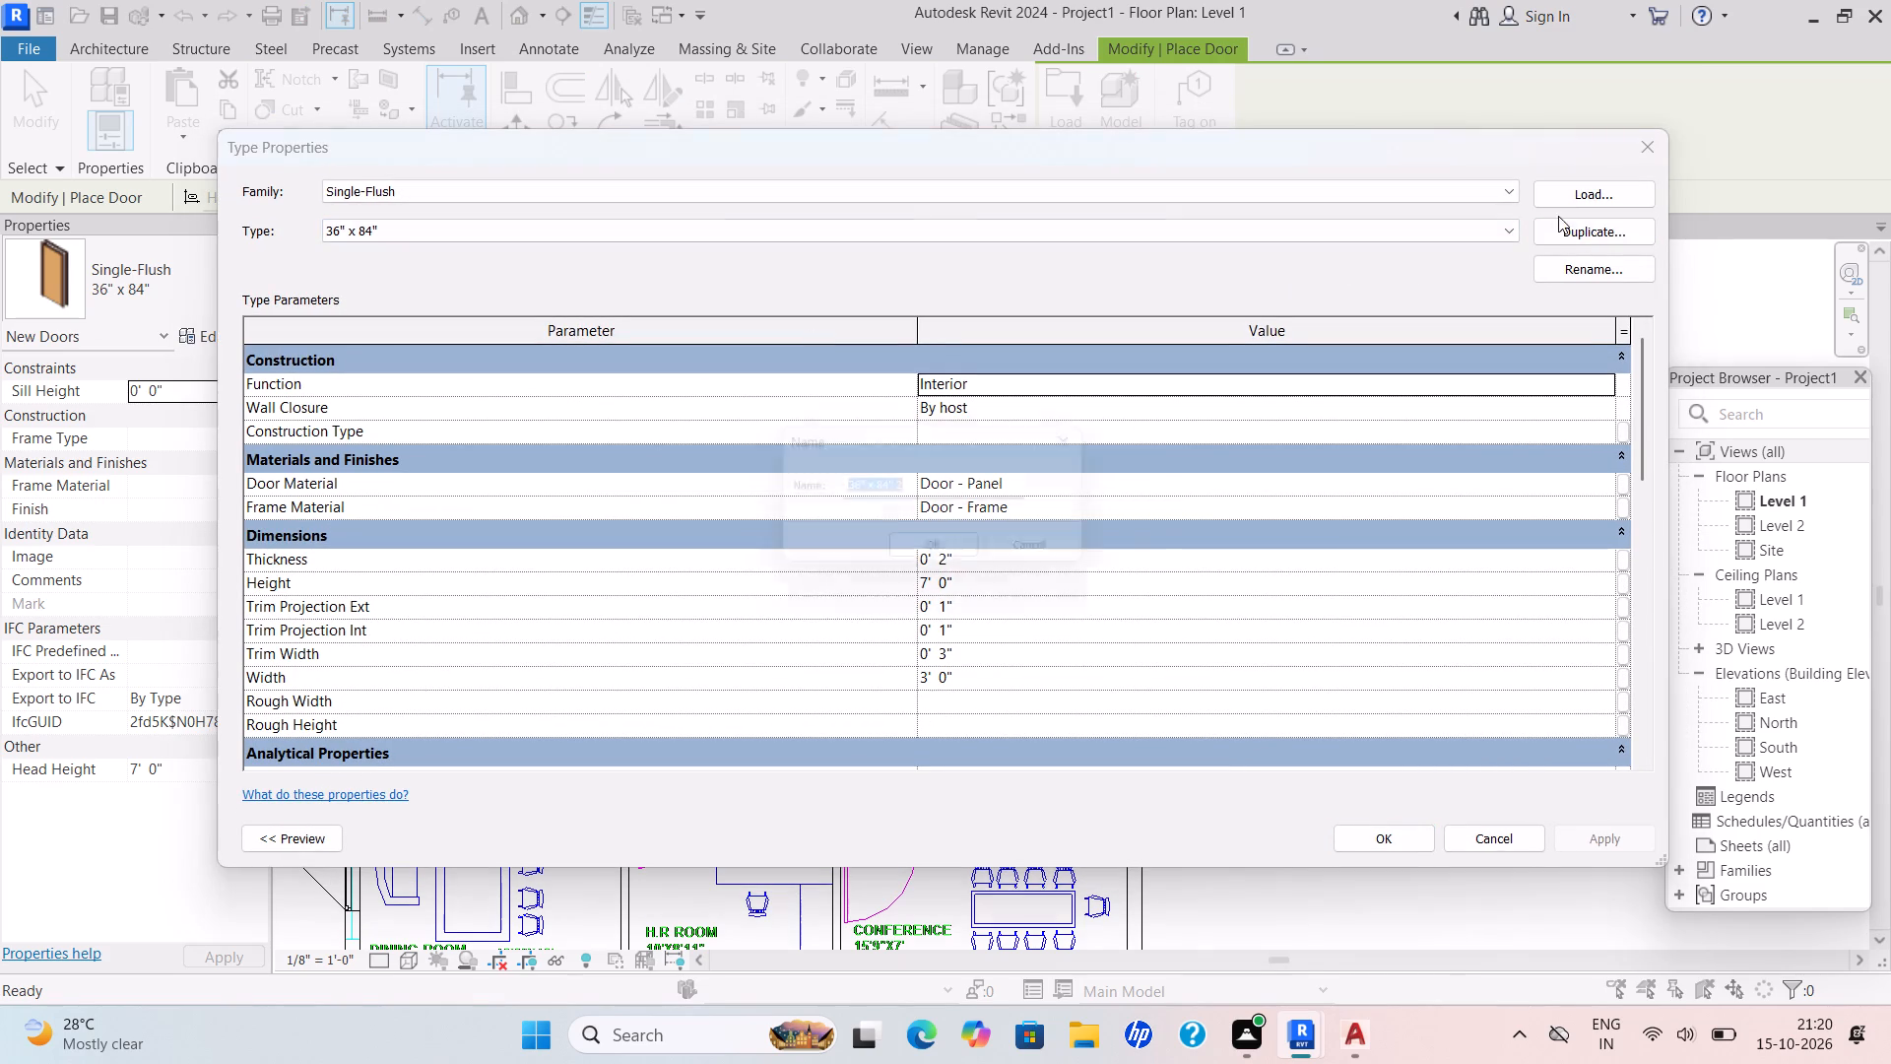
key(BackSpace)
text(WA)
text(LL)
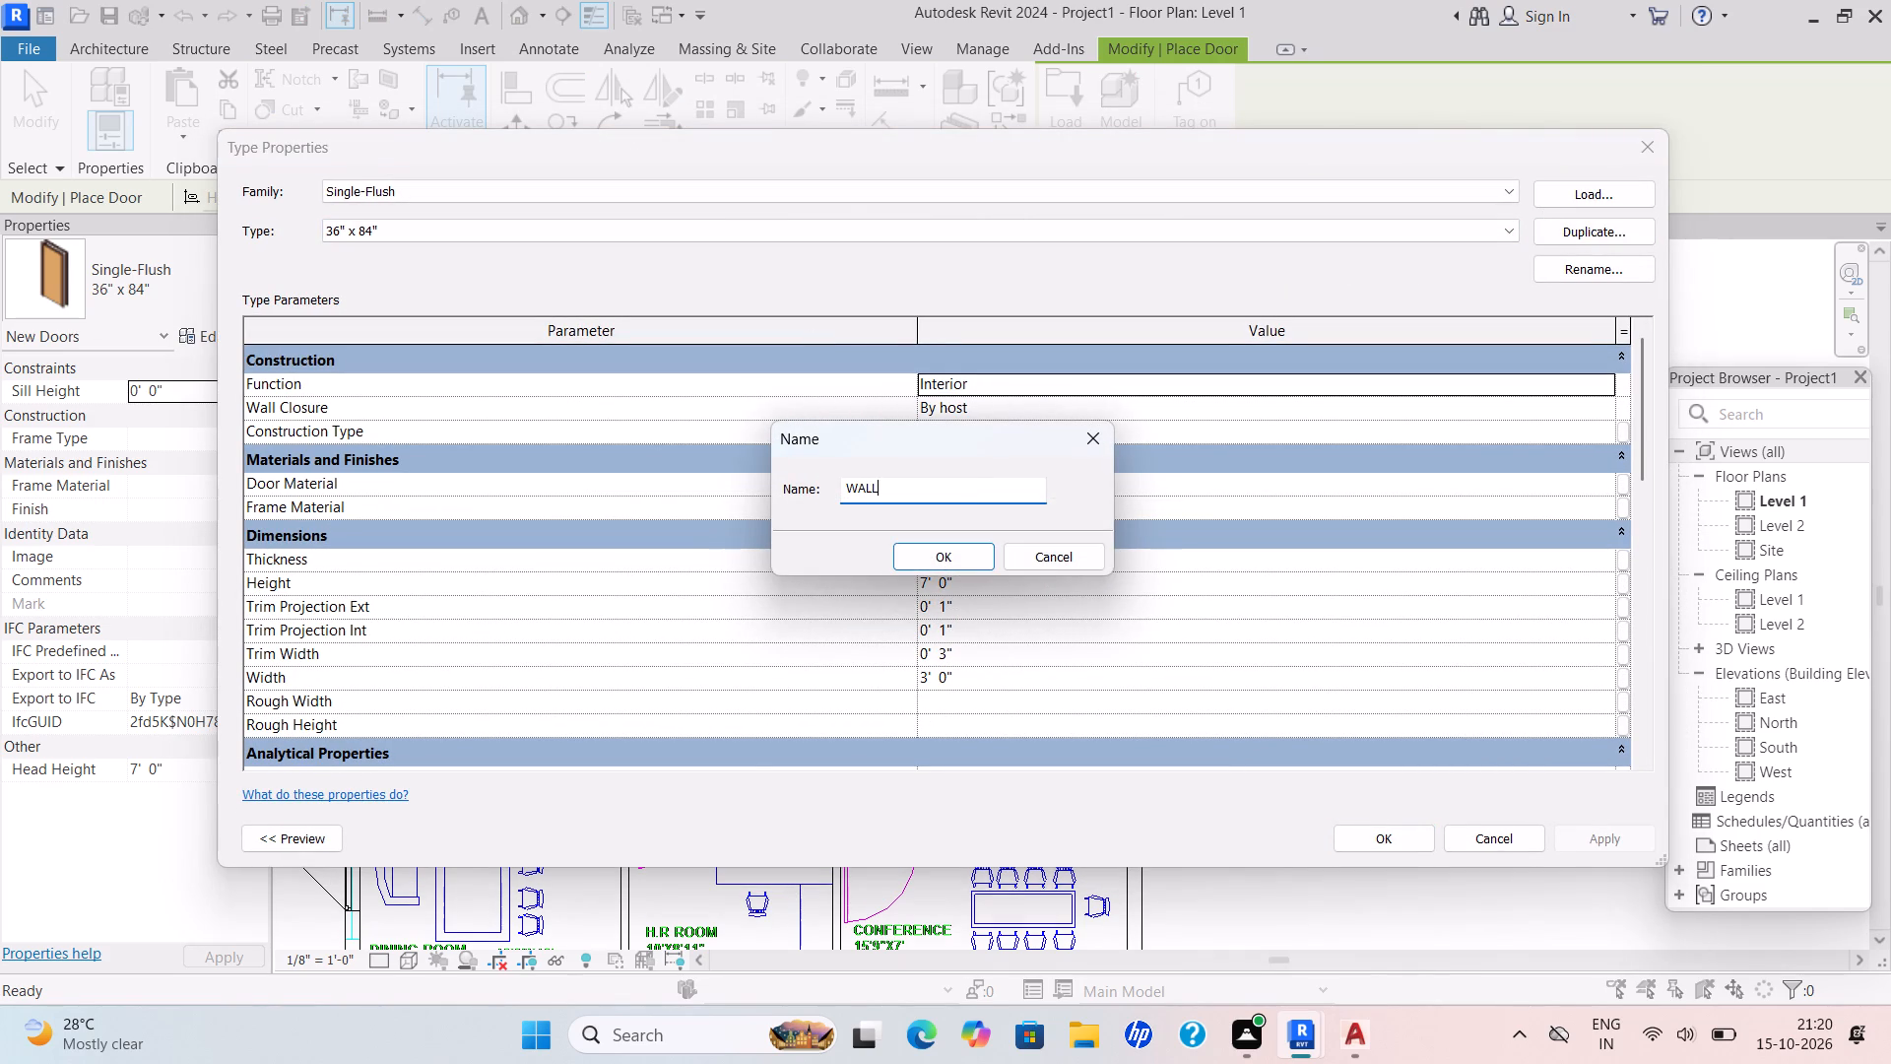
key(space)
key(BackSpace)
key(BackSpace)
key(BackSpace)
key(BackSpace)
key(BackSpace)
key(BackSpace)
key(BackSpace)
key(BackSpace)
key(BackSpace)
key(BackSpace)
key(BackSpace)
text(DOOR)
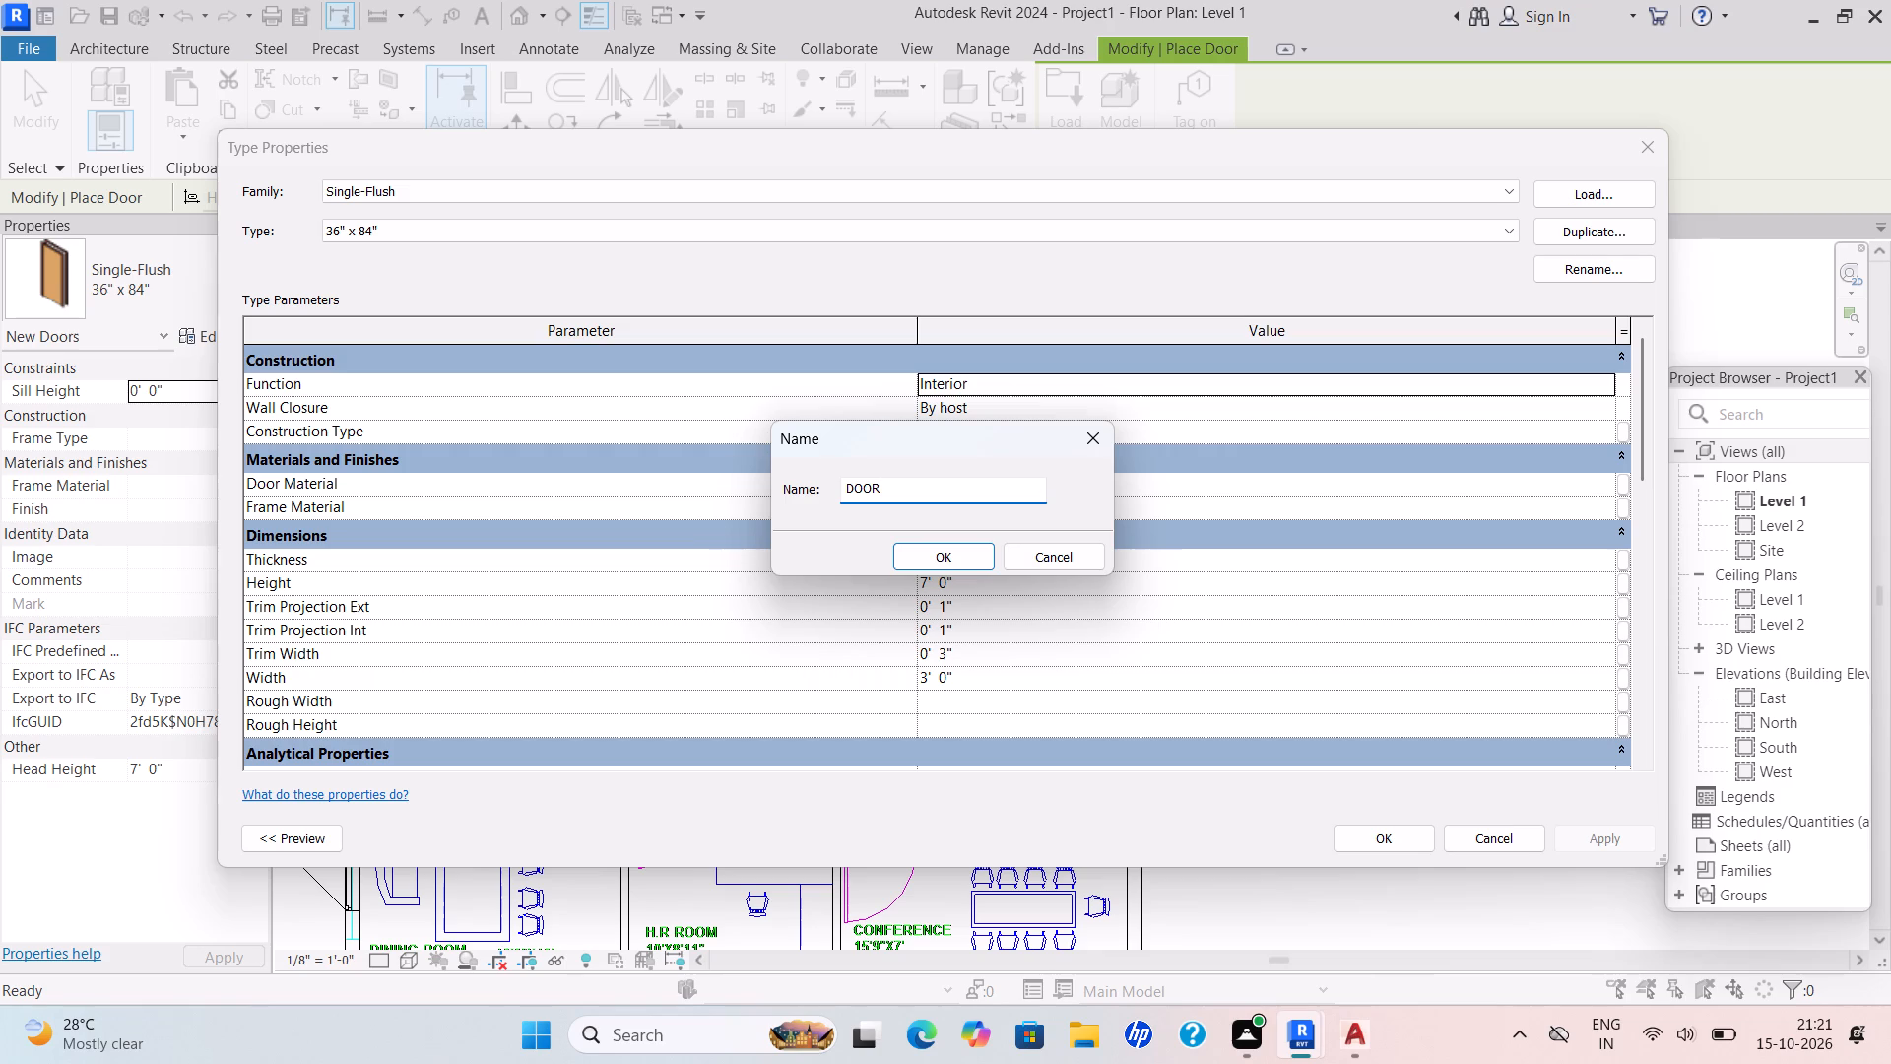
key(space)
key(3)
key(apostrophe)
key(Return)
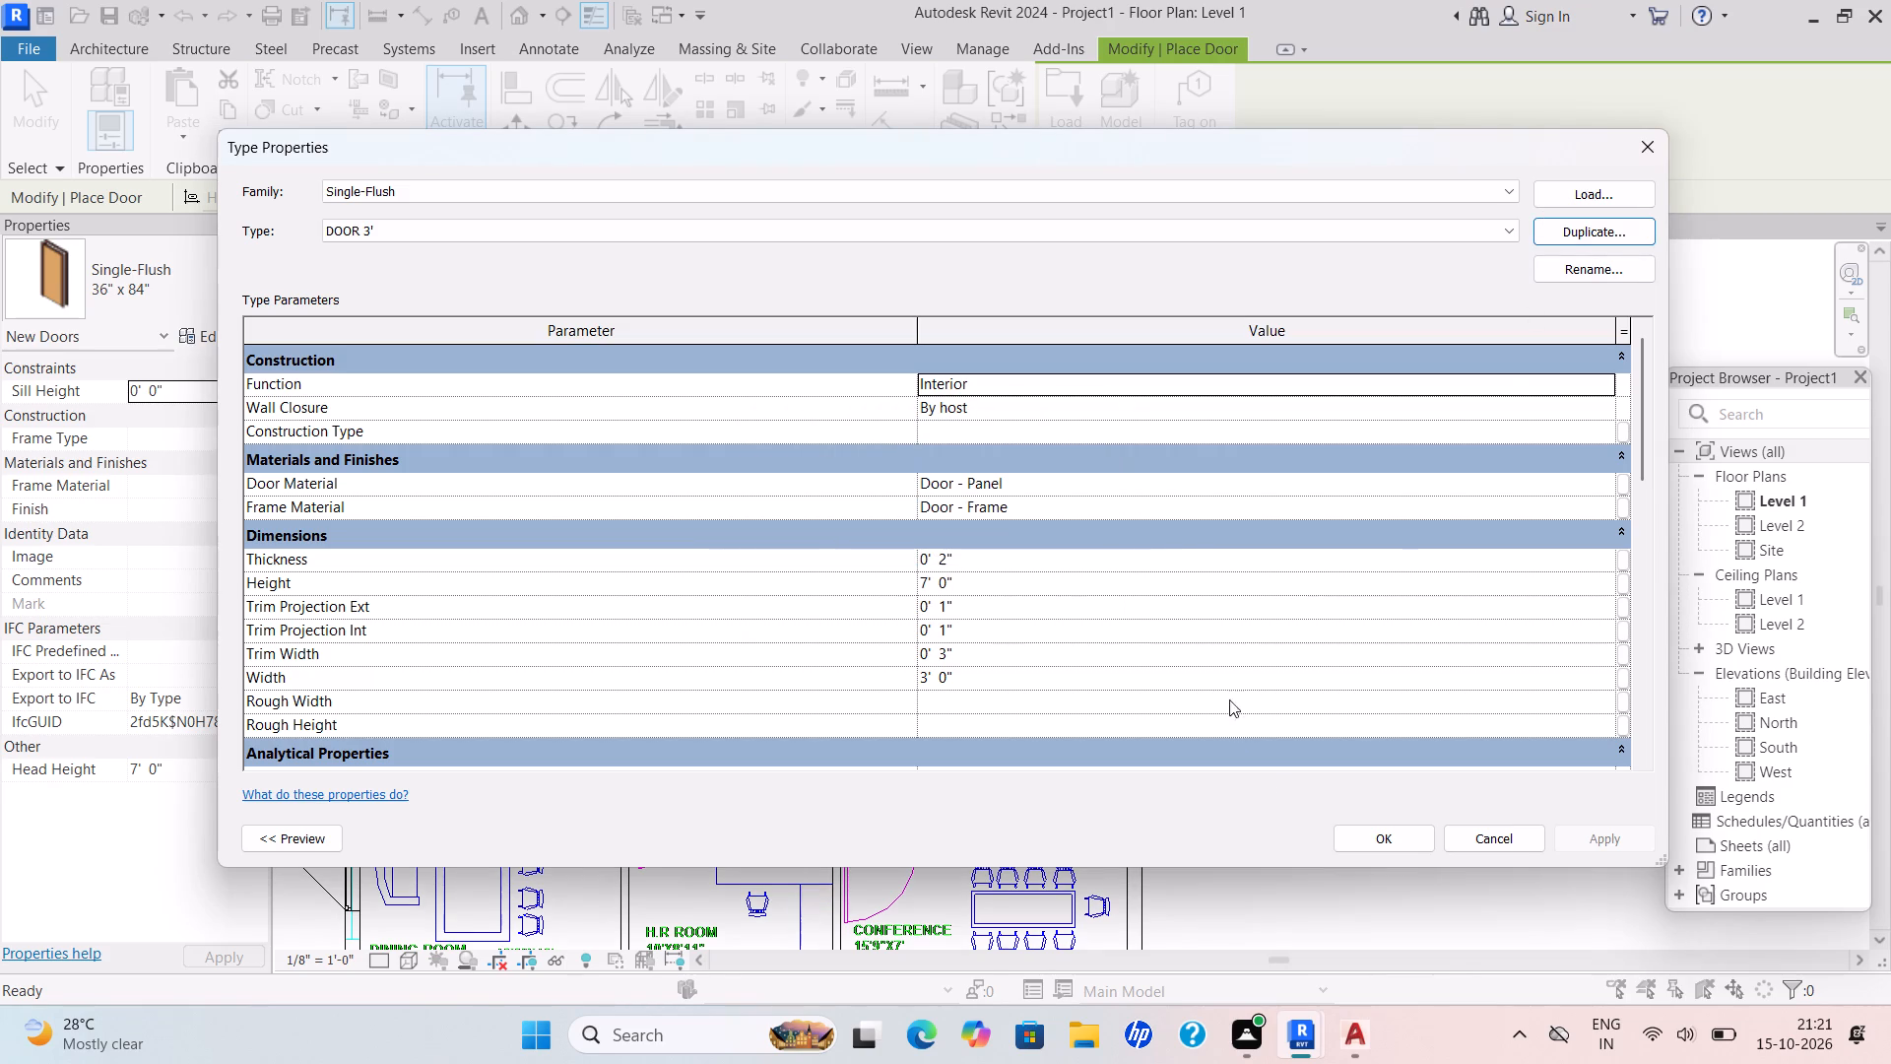
click(1404, 842)
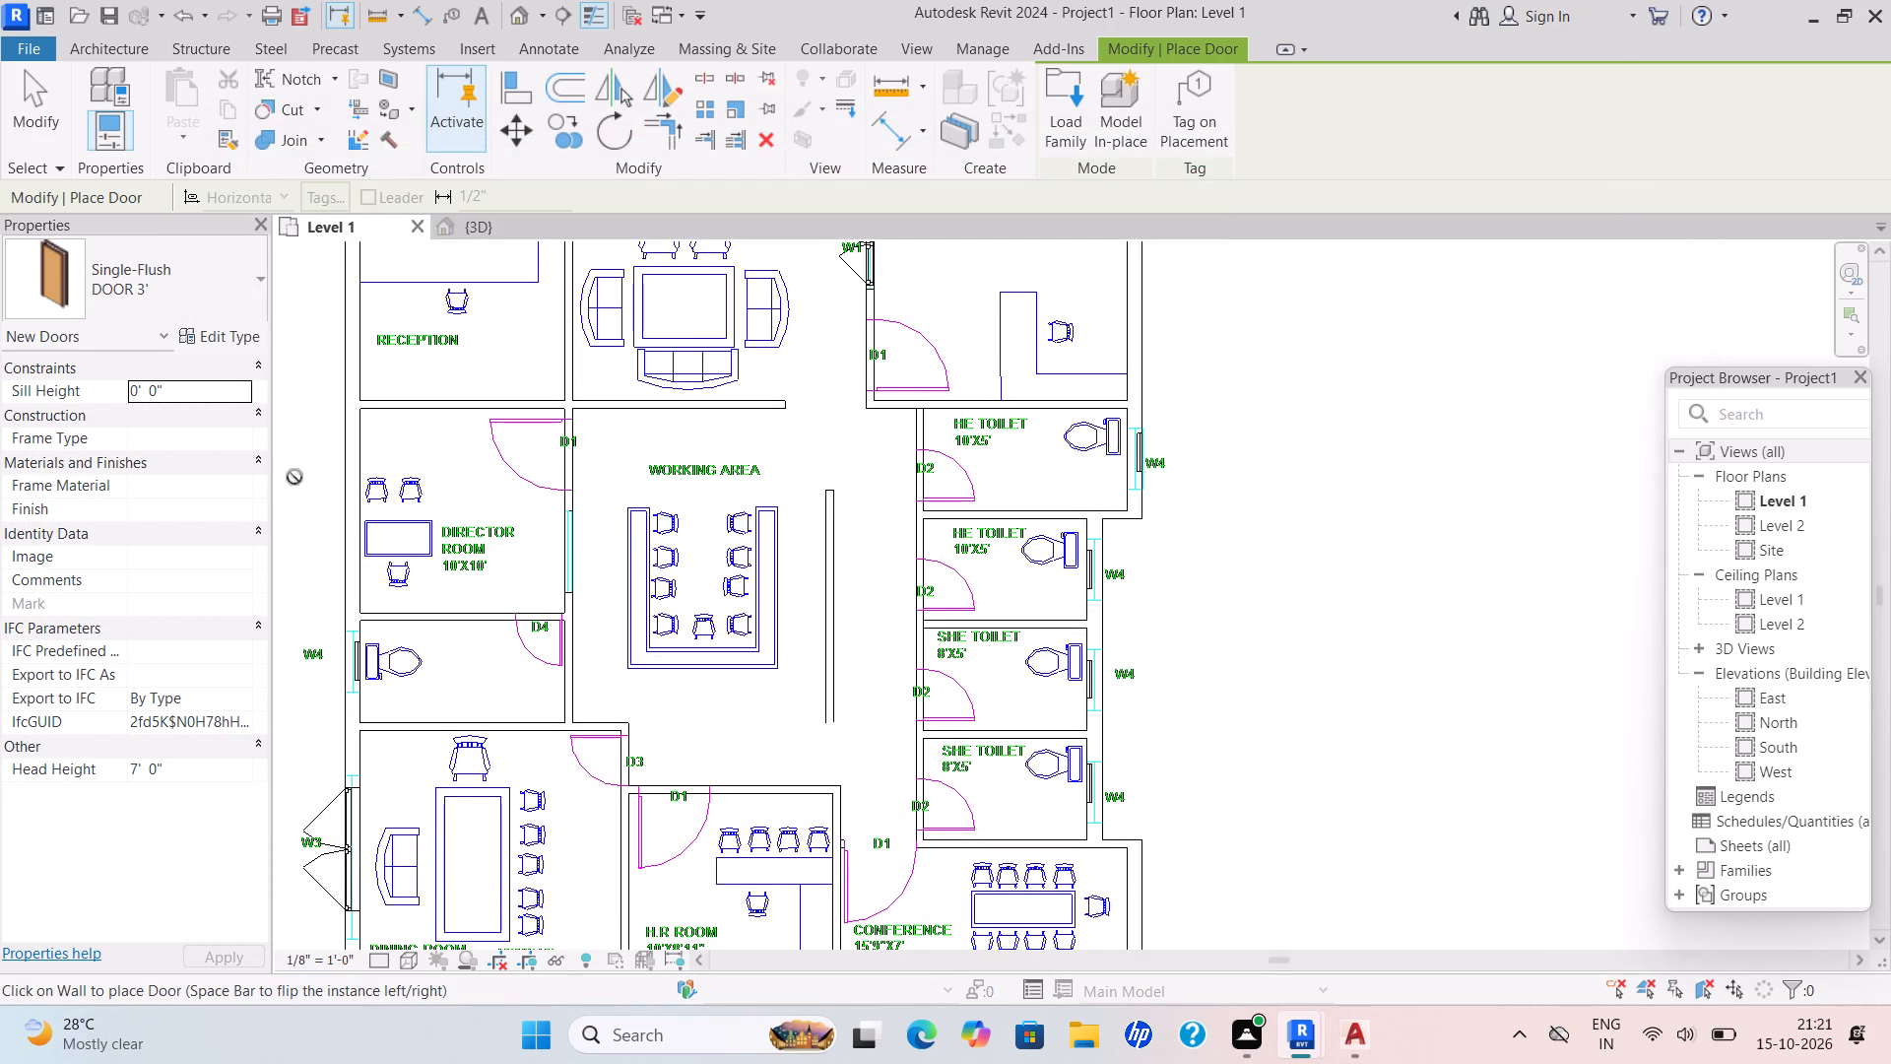
Duplicate the Single-Flush 36" x 84" door type as DOOR 3'6" and set its width to 3'6".
click(247, 283)
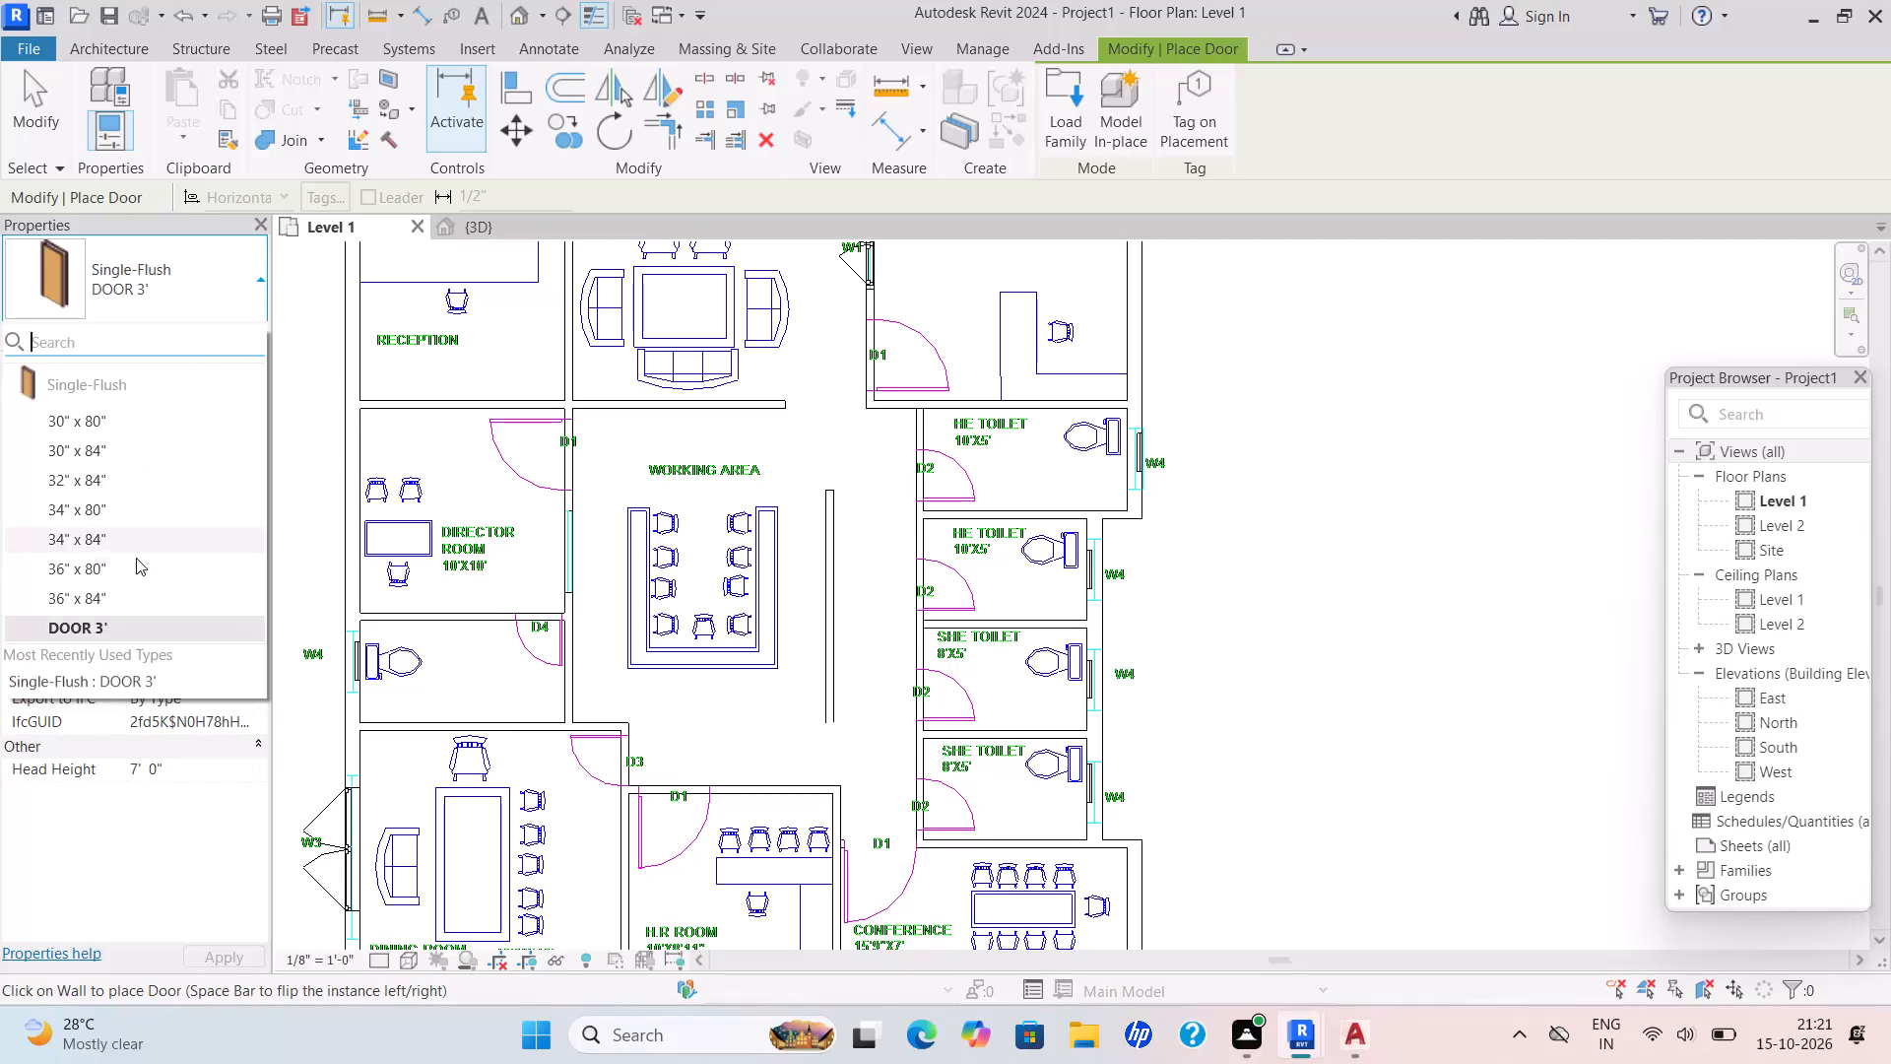
click(128, 599)
click(218, 330)
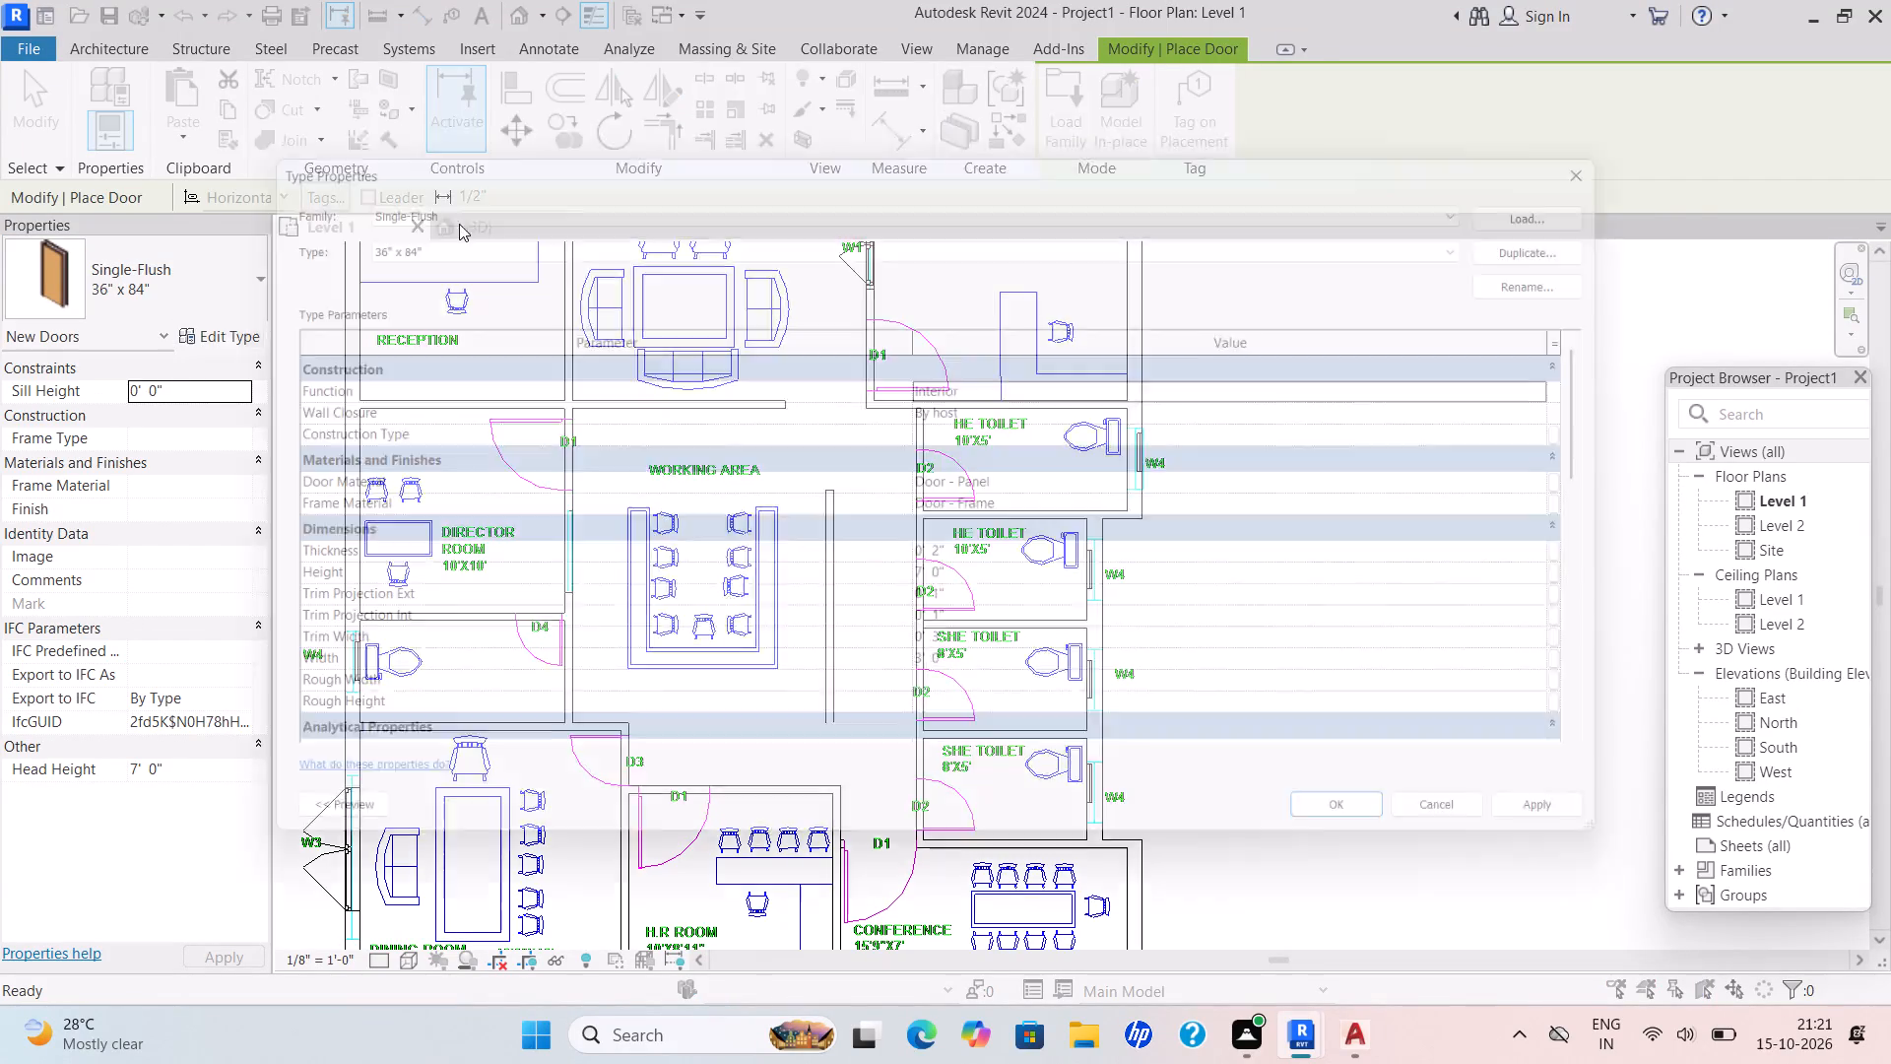
click(1593, 220)
key(BackSpace)
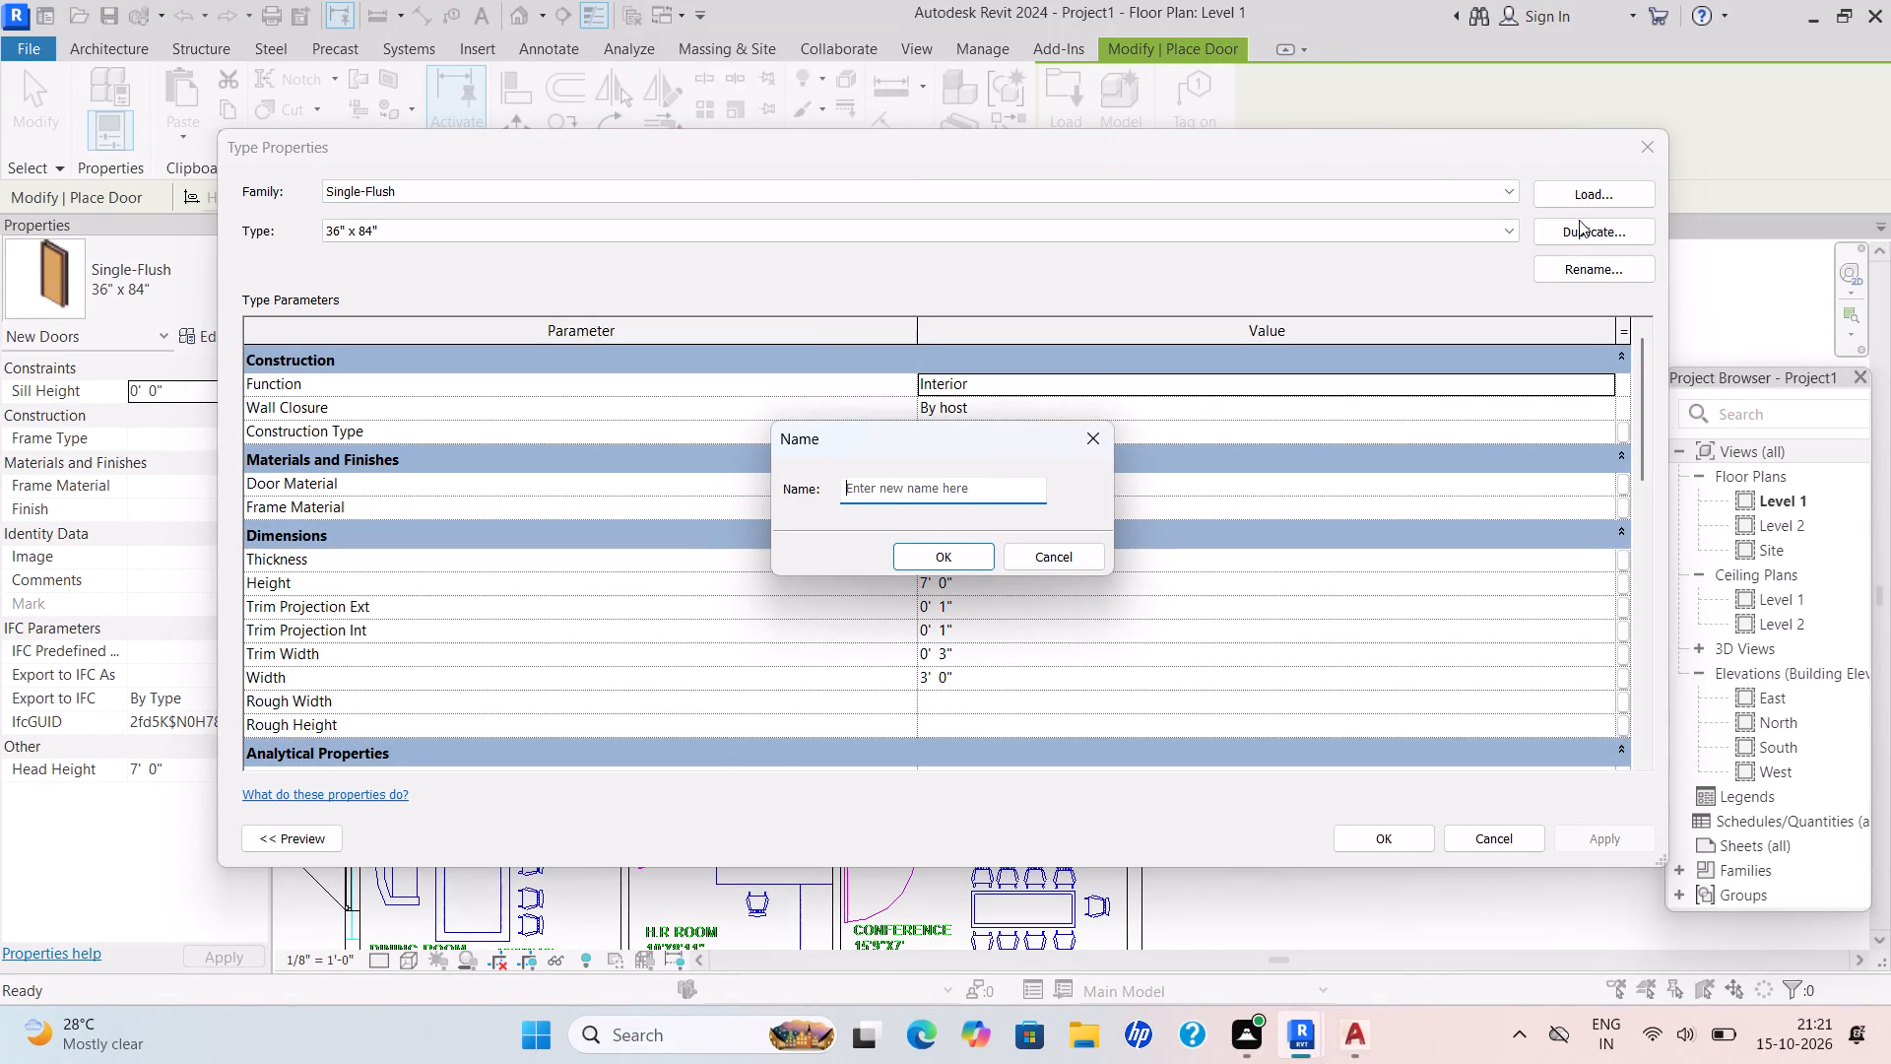
text(DOOR)
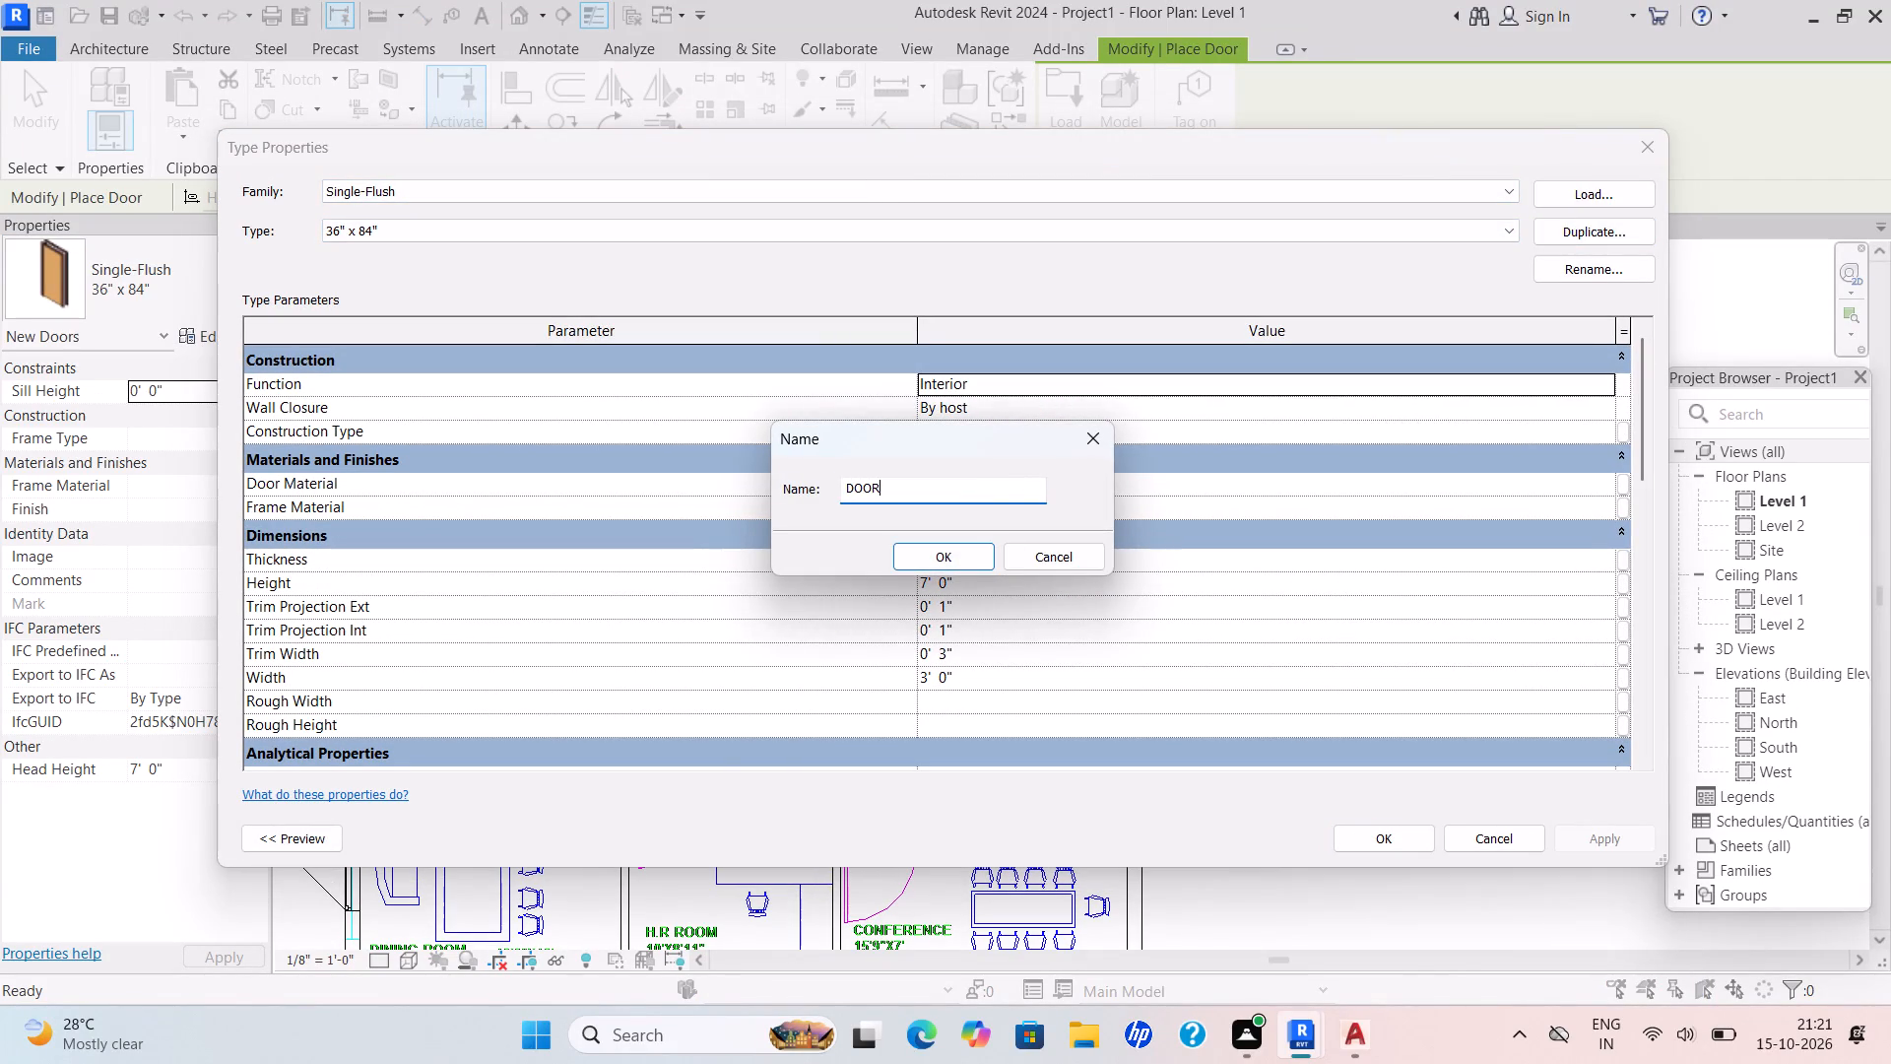
key(space)
text(3'6")
key(Return)
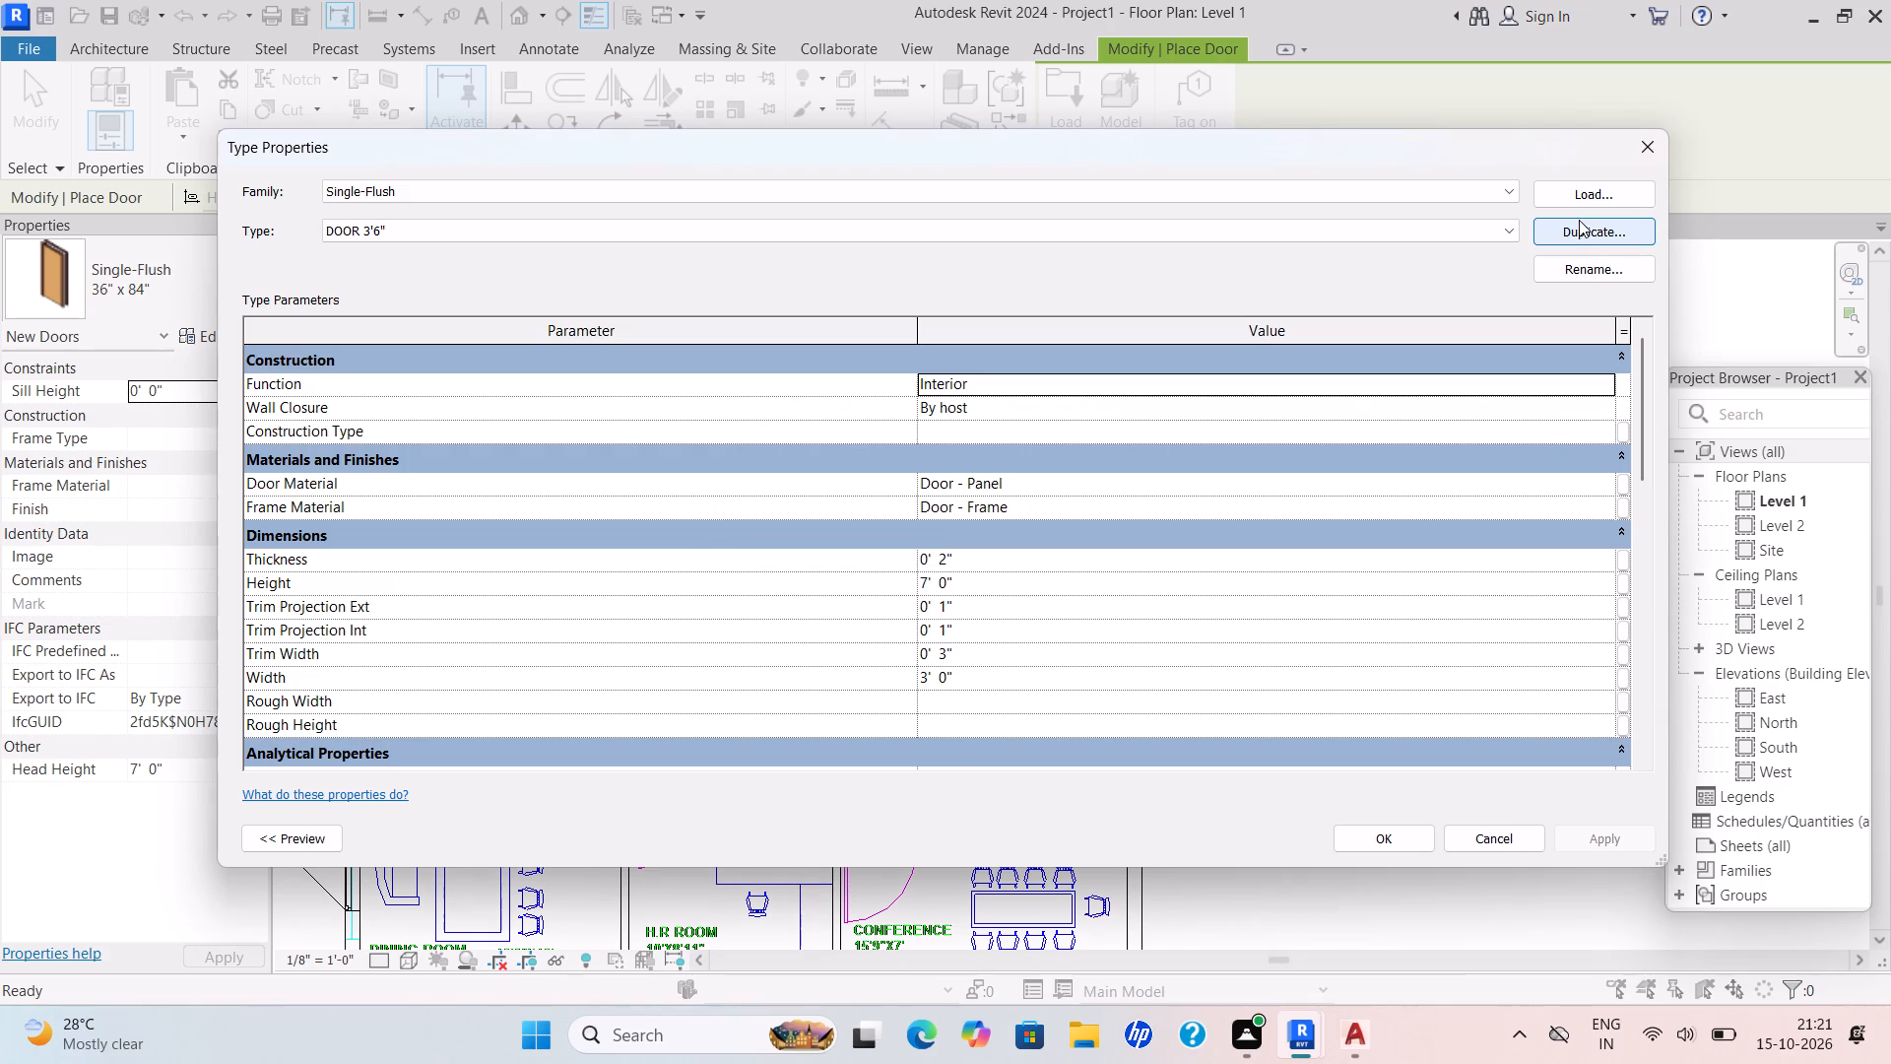
drag(974, 673, 822, 741)
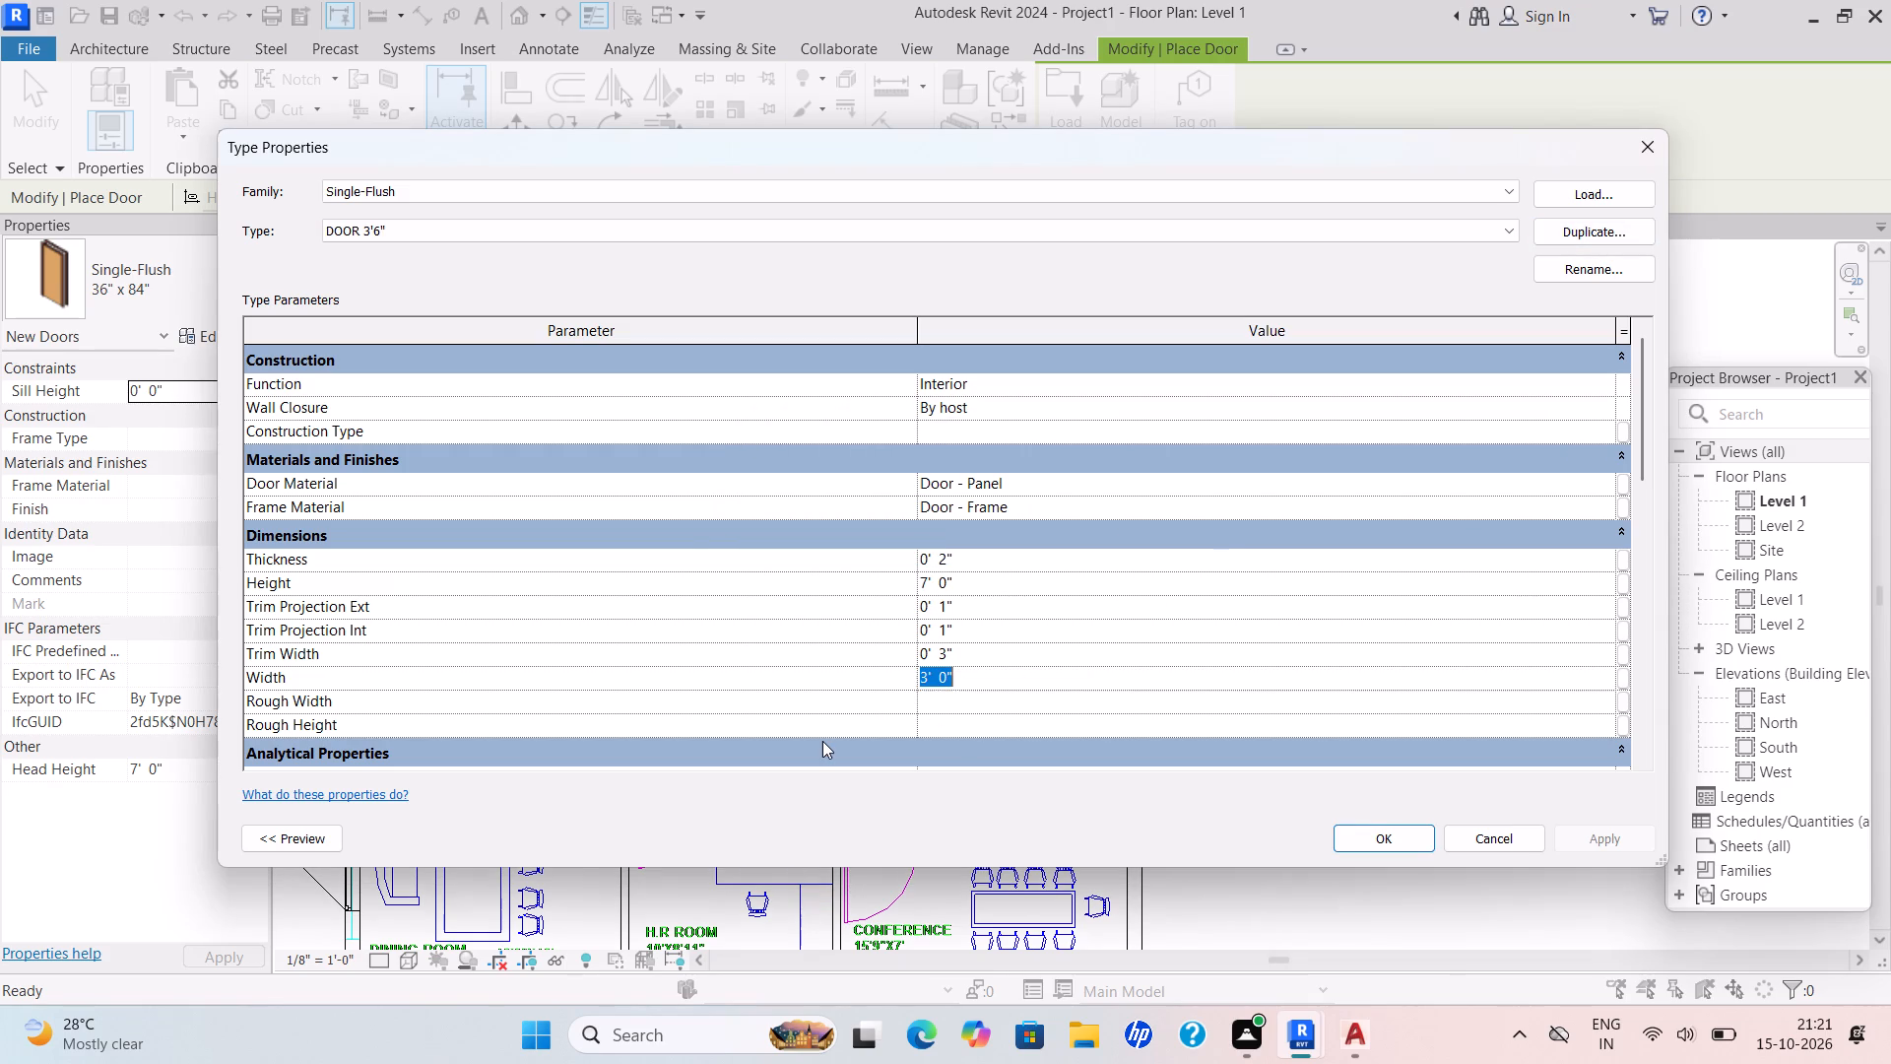
key(BackSpace)
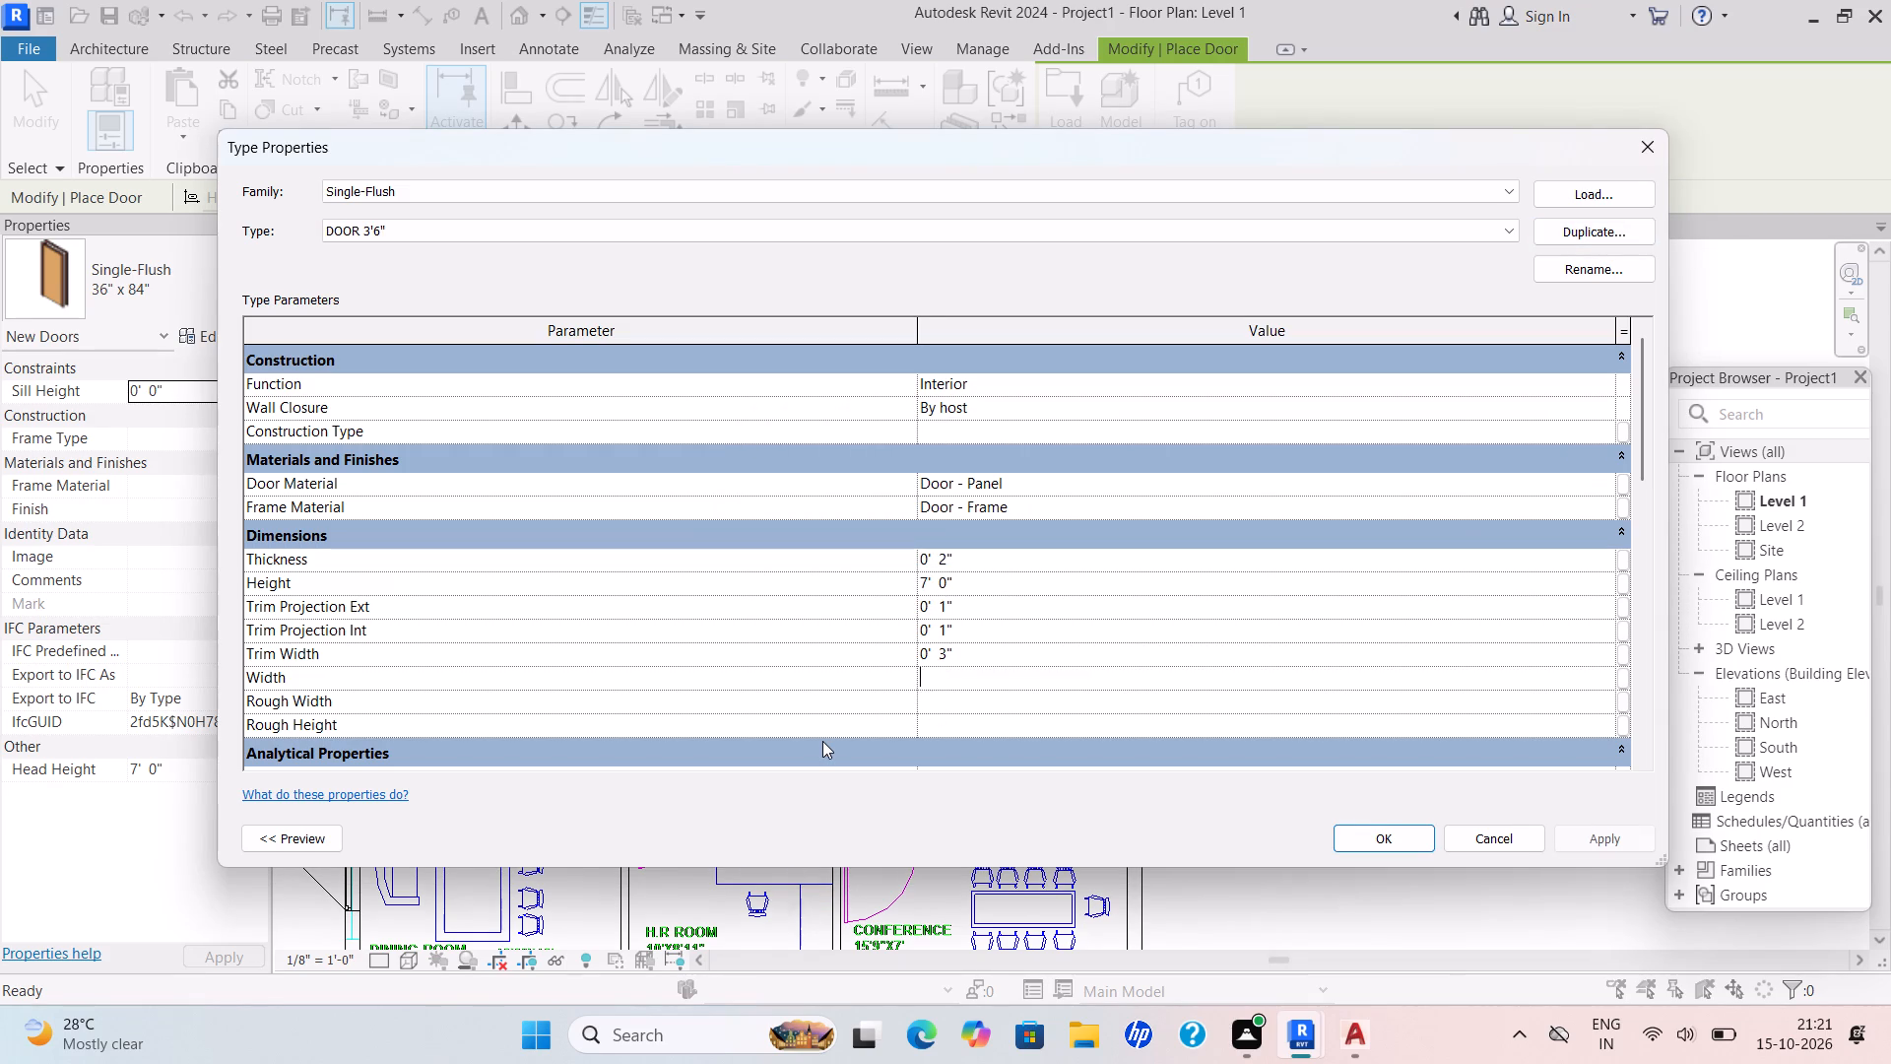
text(3'6")
key(Return)
click(1584, 848)
click(1395, 852)
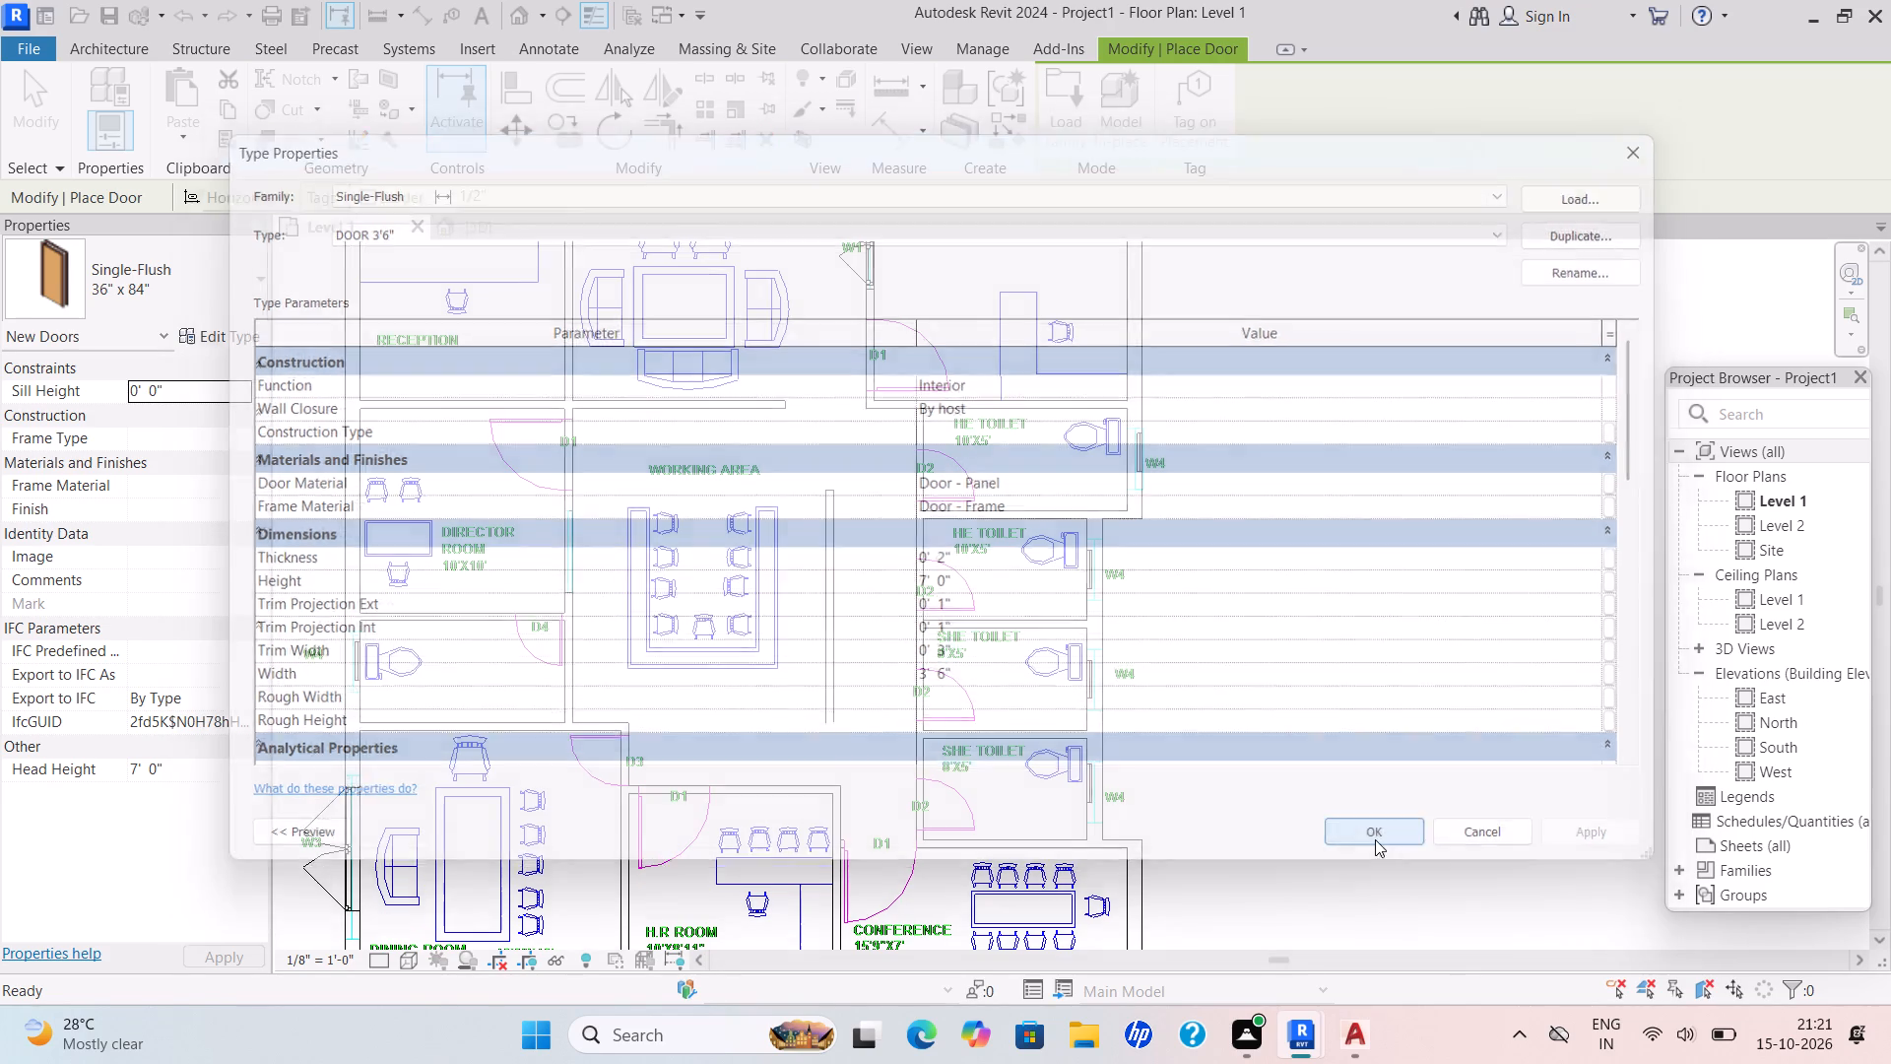
Place DOOR 3'6" doors at the D1 marks in the Director Room's east wall and the Manager Room's west wall.
scroll(351, 536, up, 2)
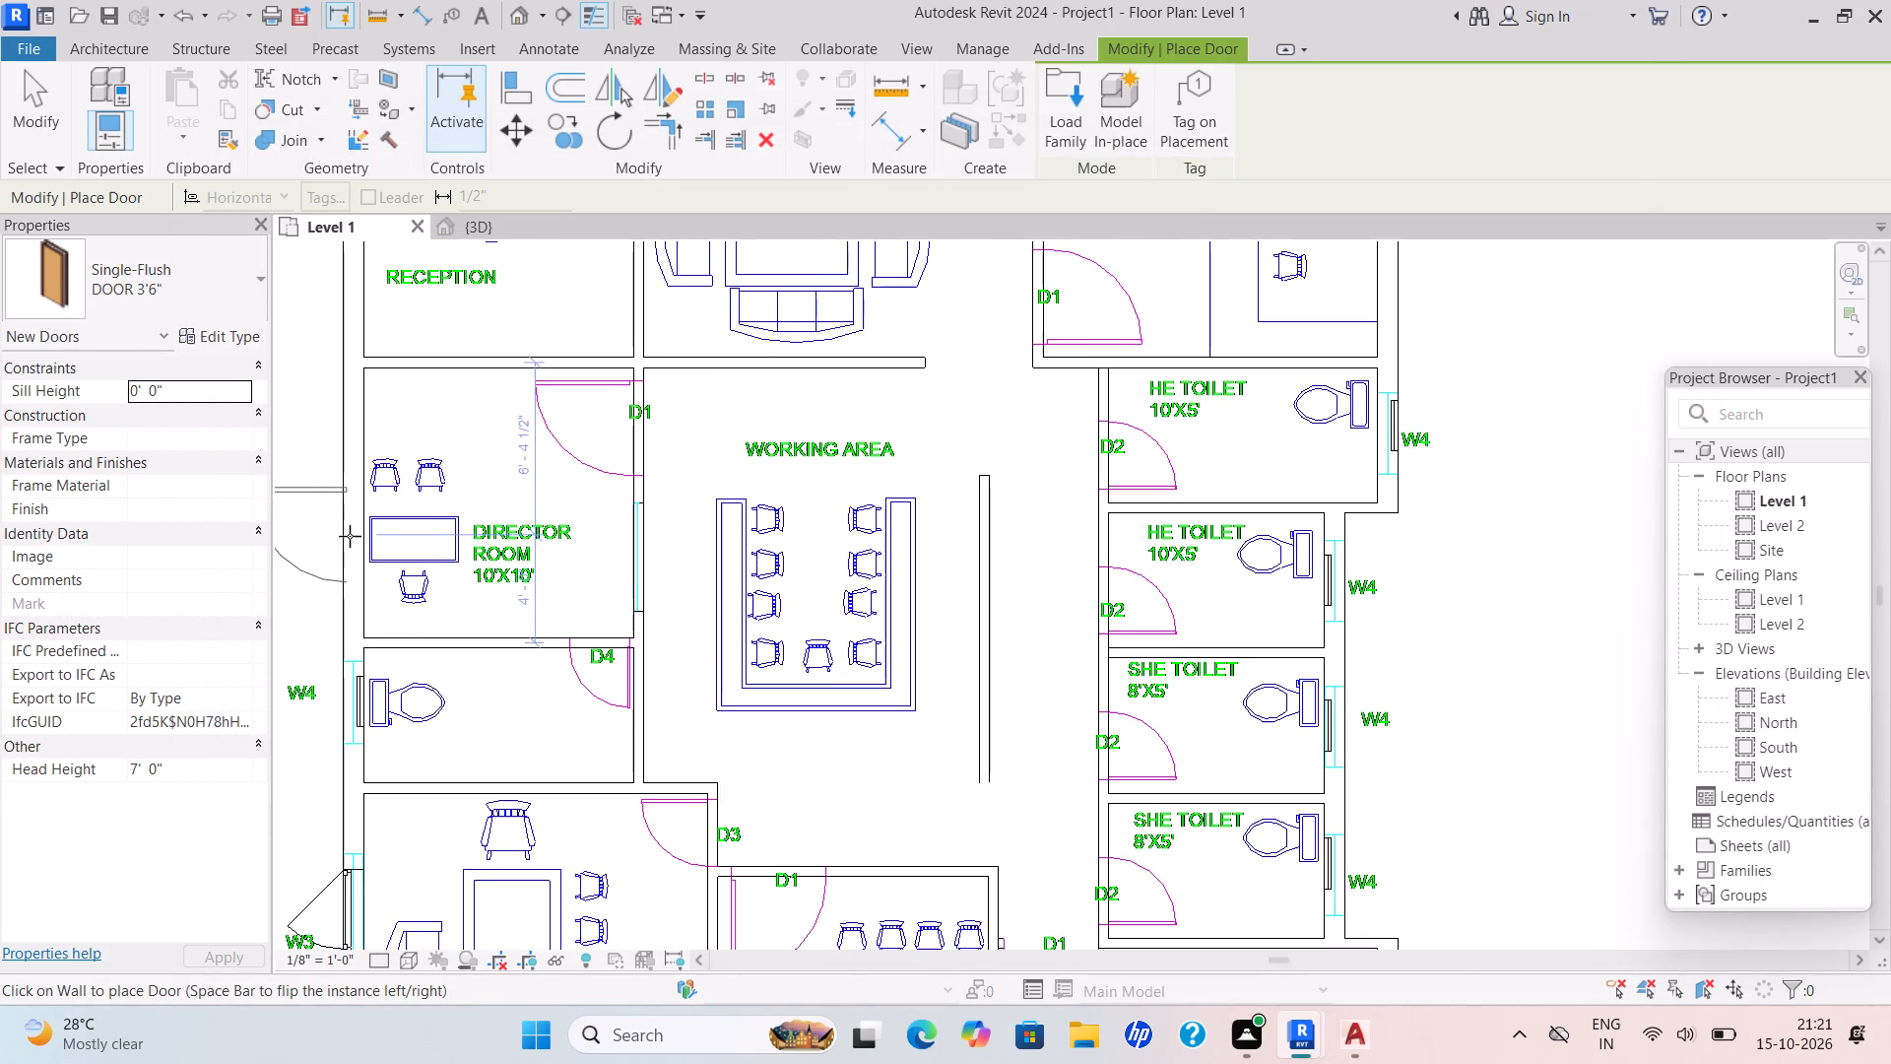
scroll(746, 369, down, 1)
scroll(632, 420, up, 3)
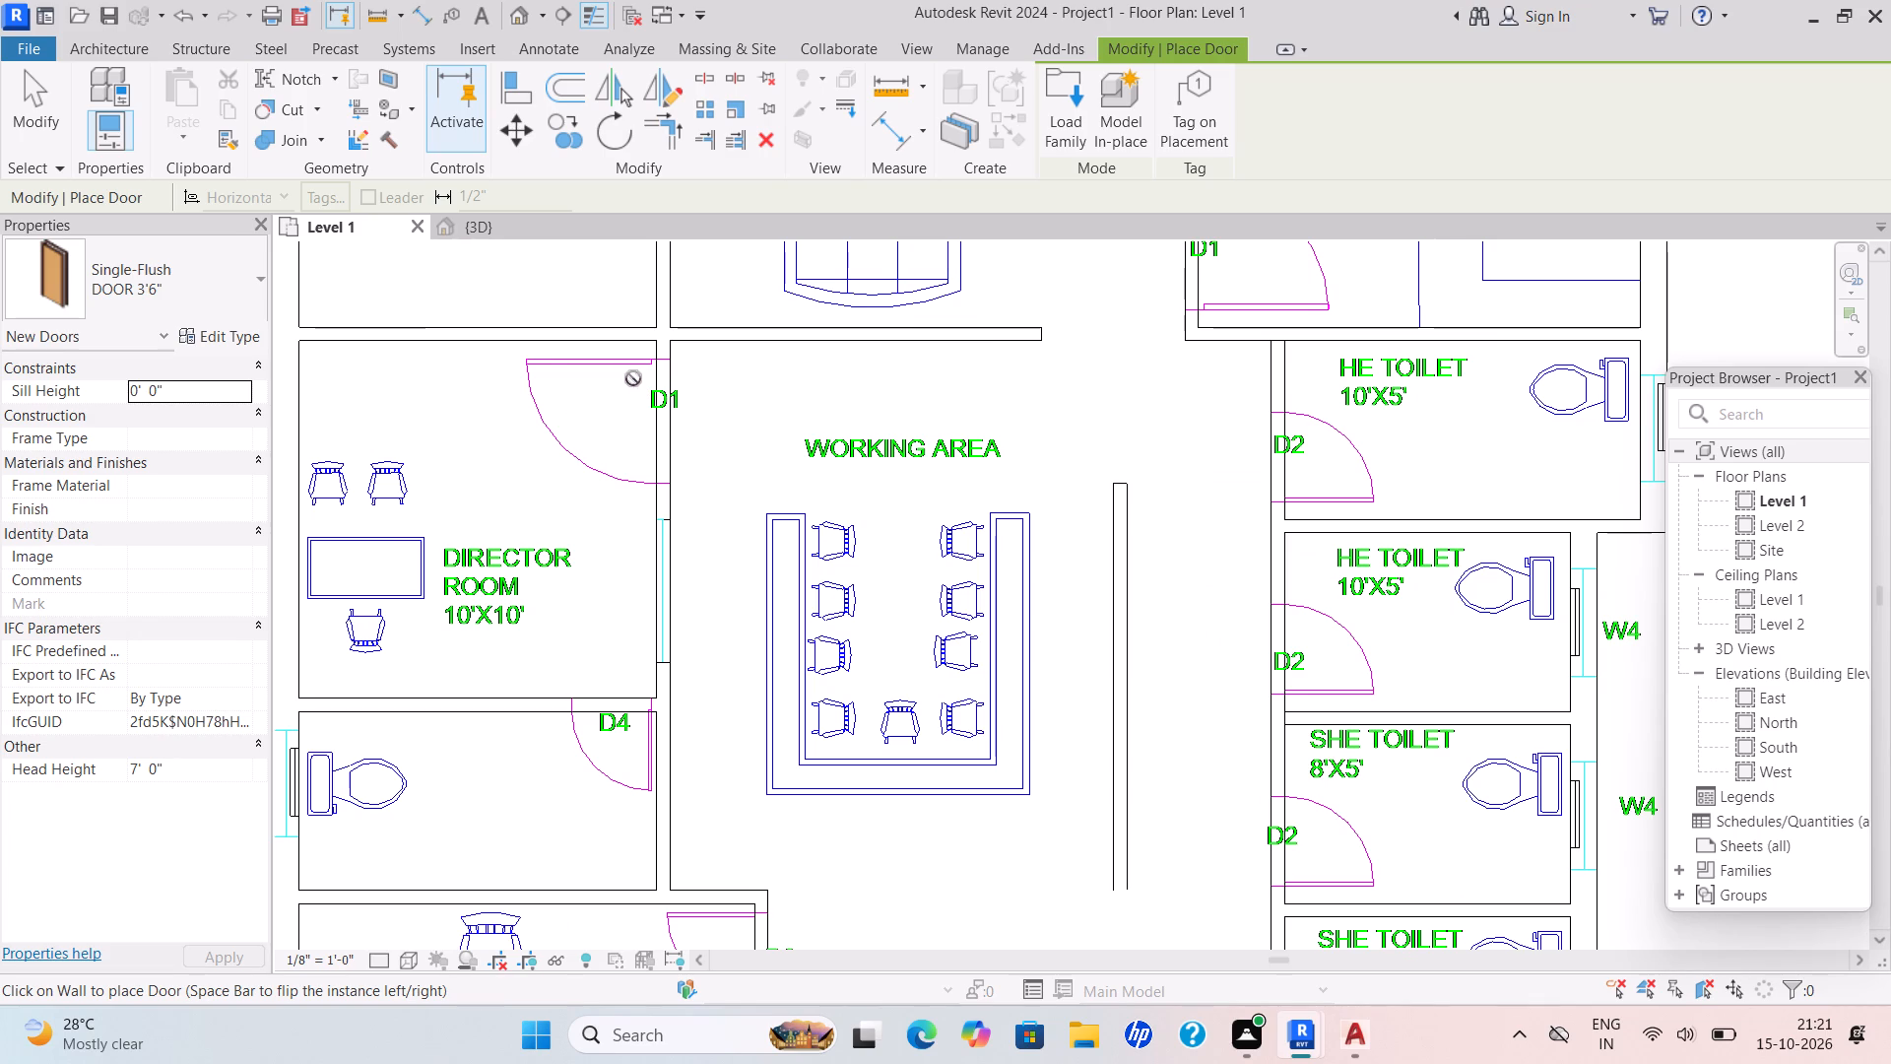
scroll(649, 439, down, 2)
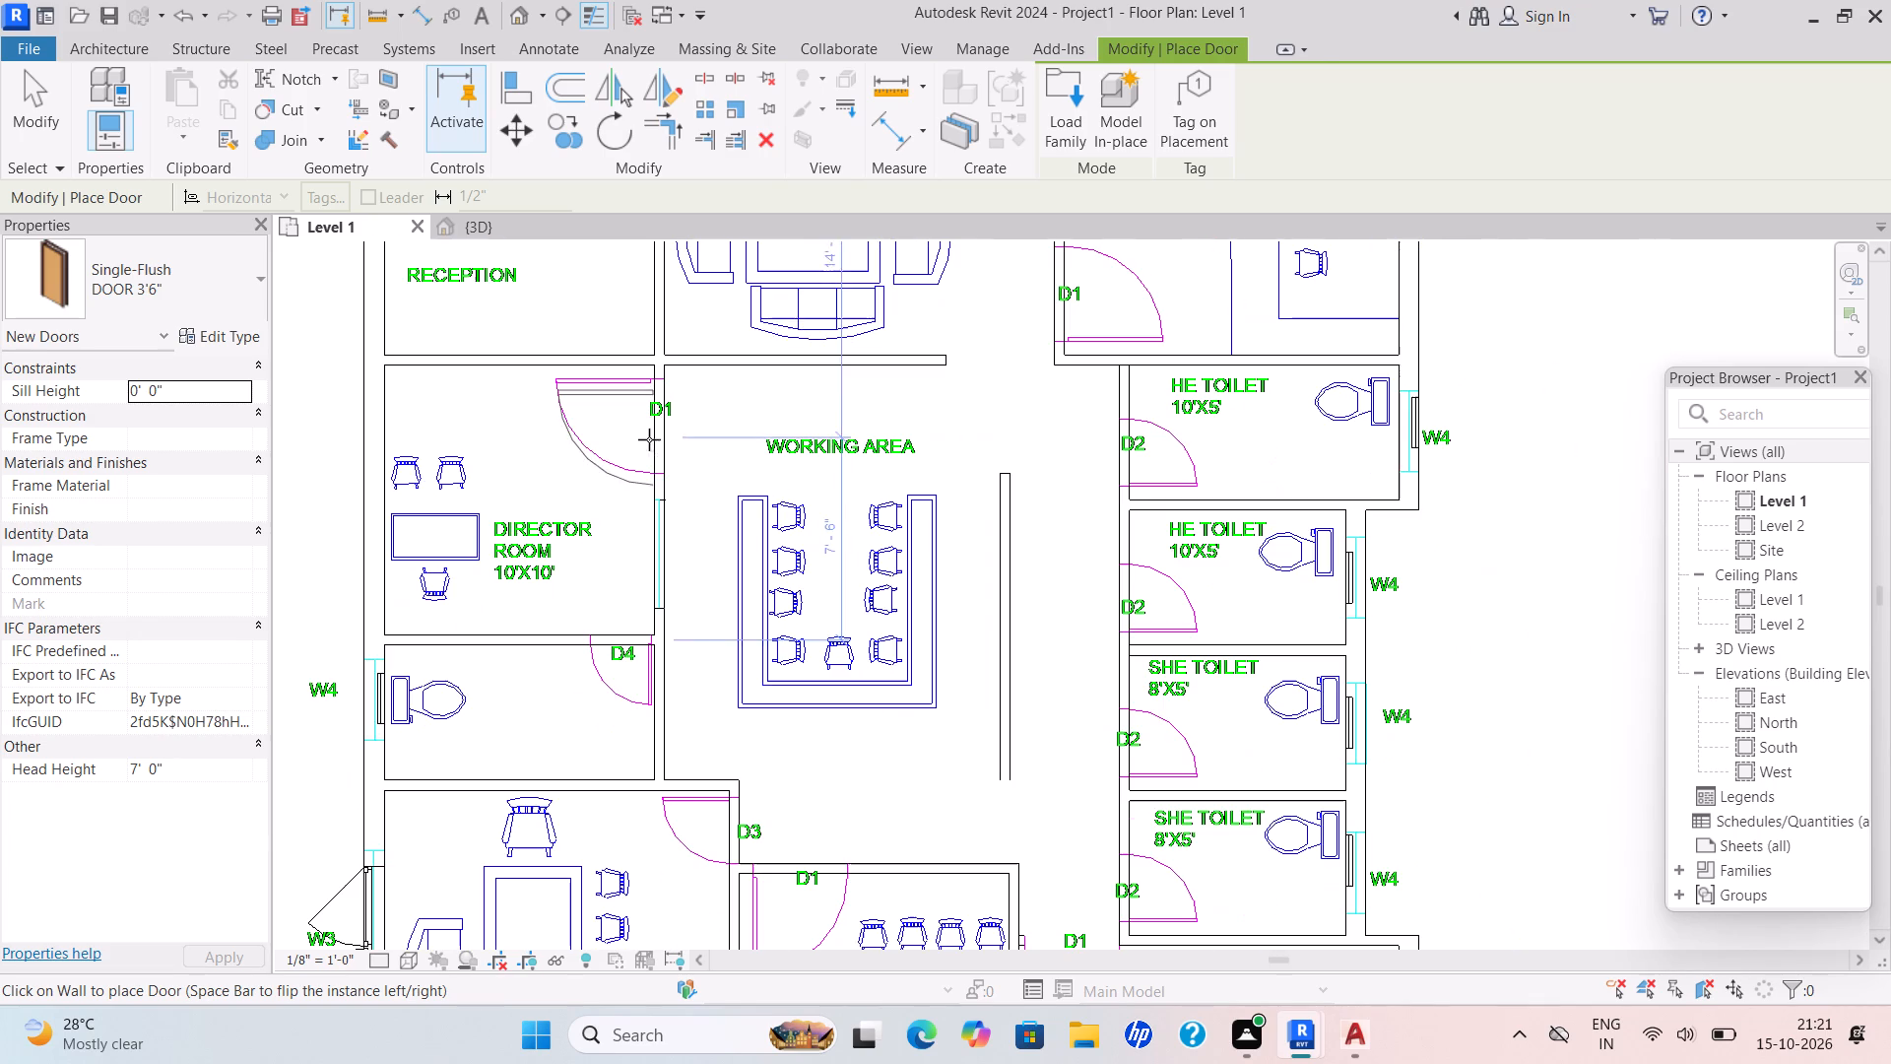
click(648, 430)
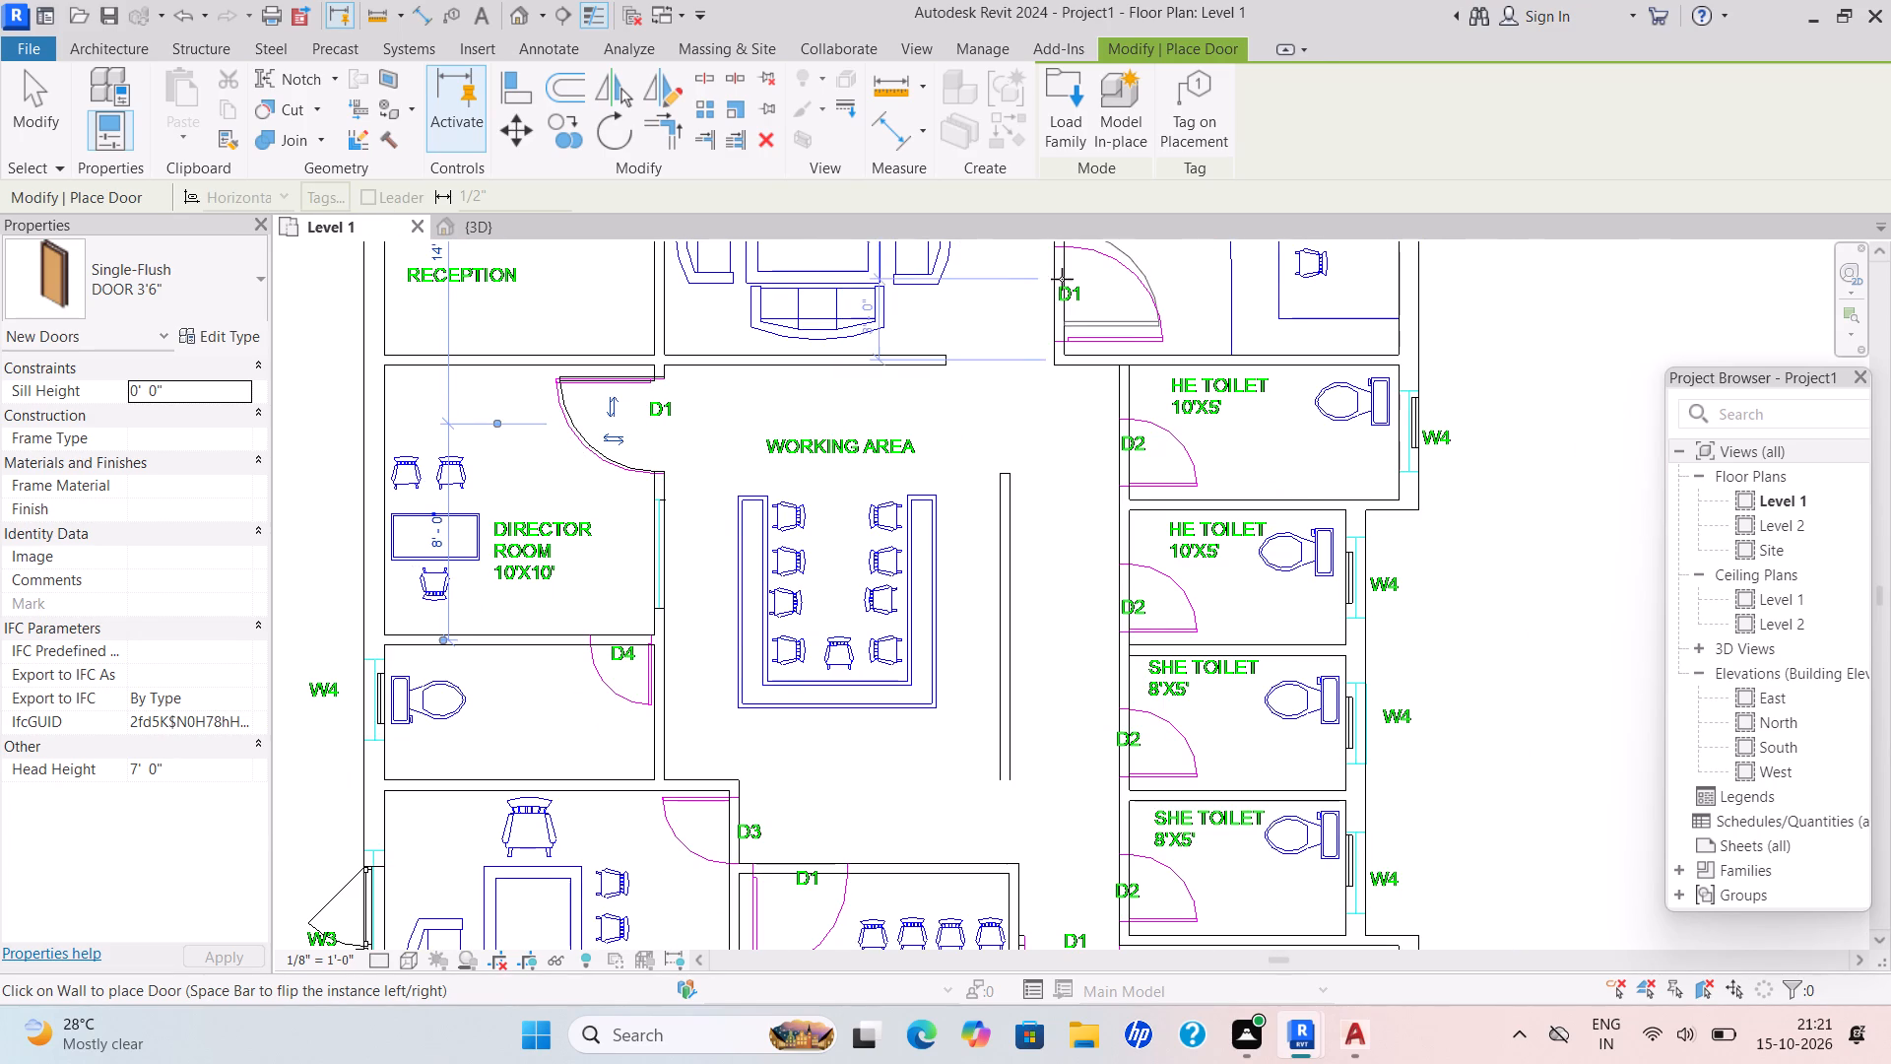
middle_drag(1064, 279, 1000, 397)
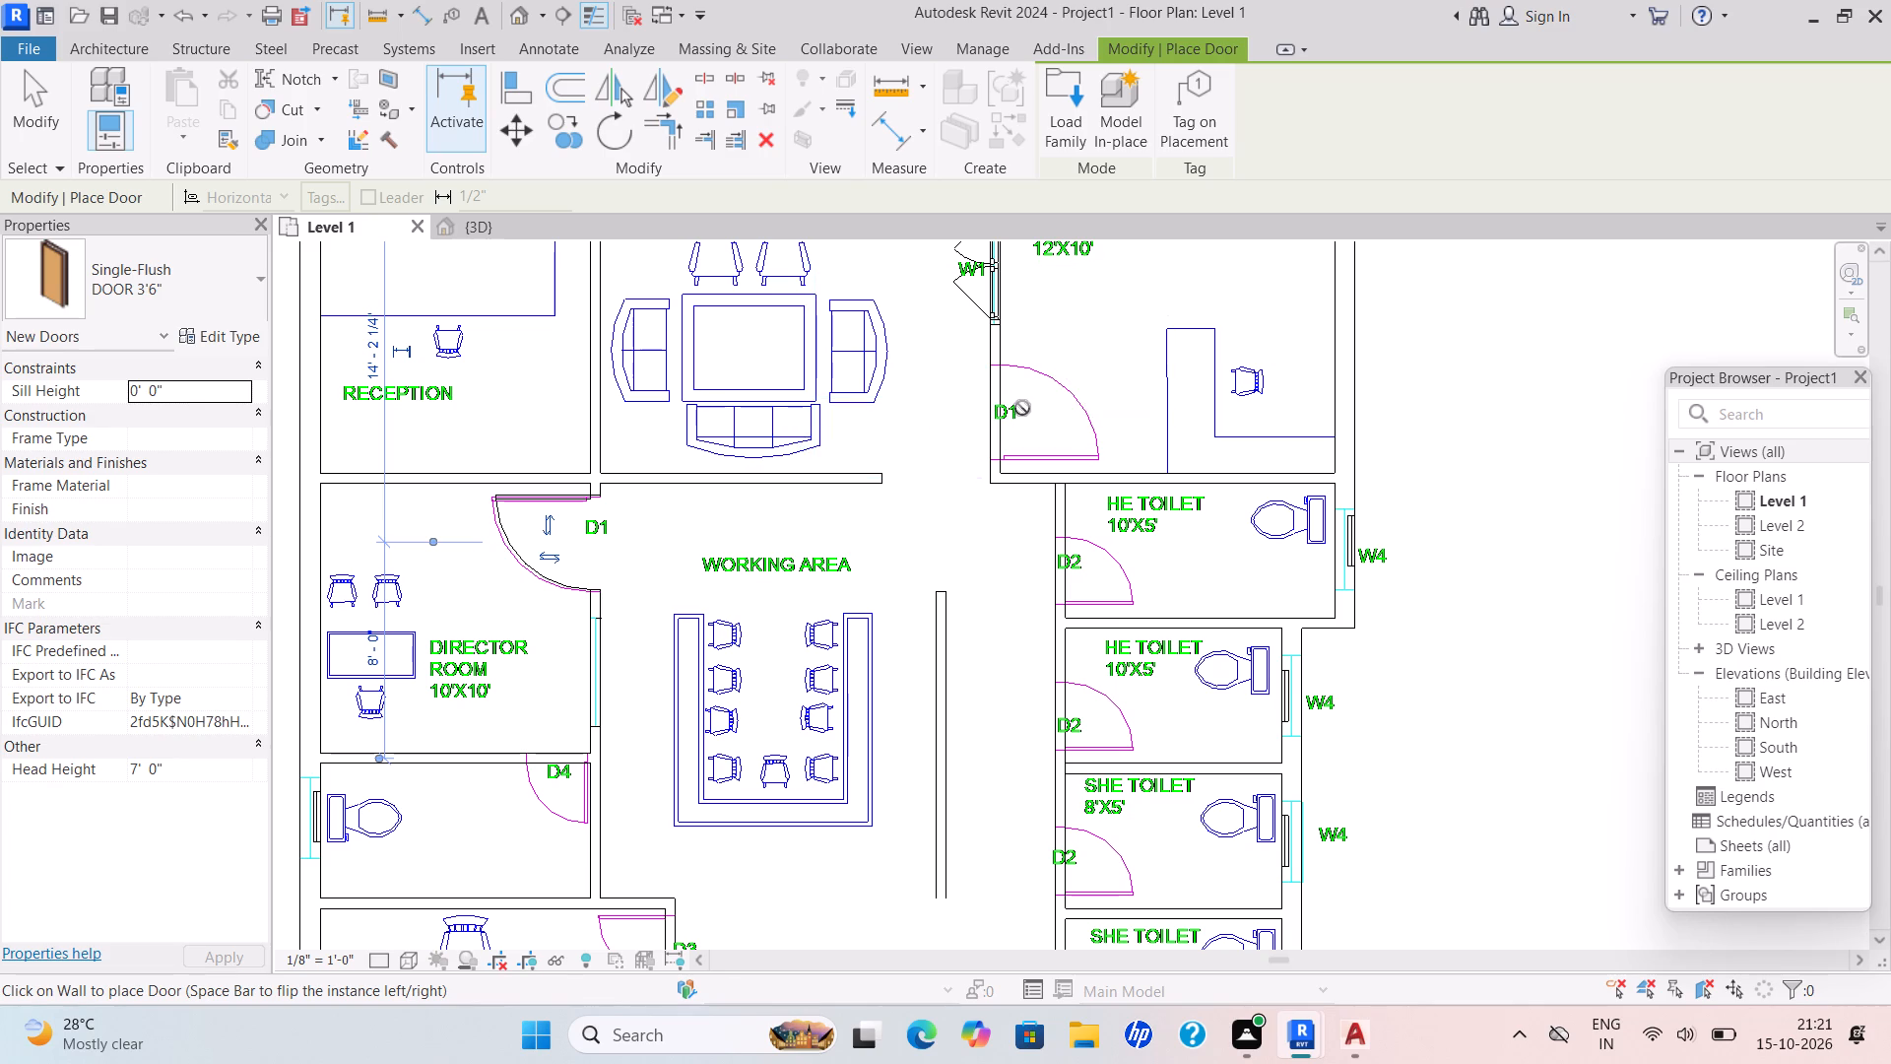
click(999, 412)
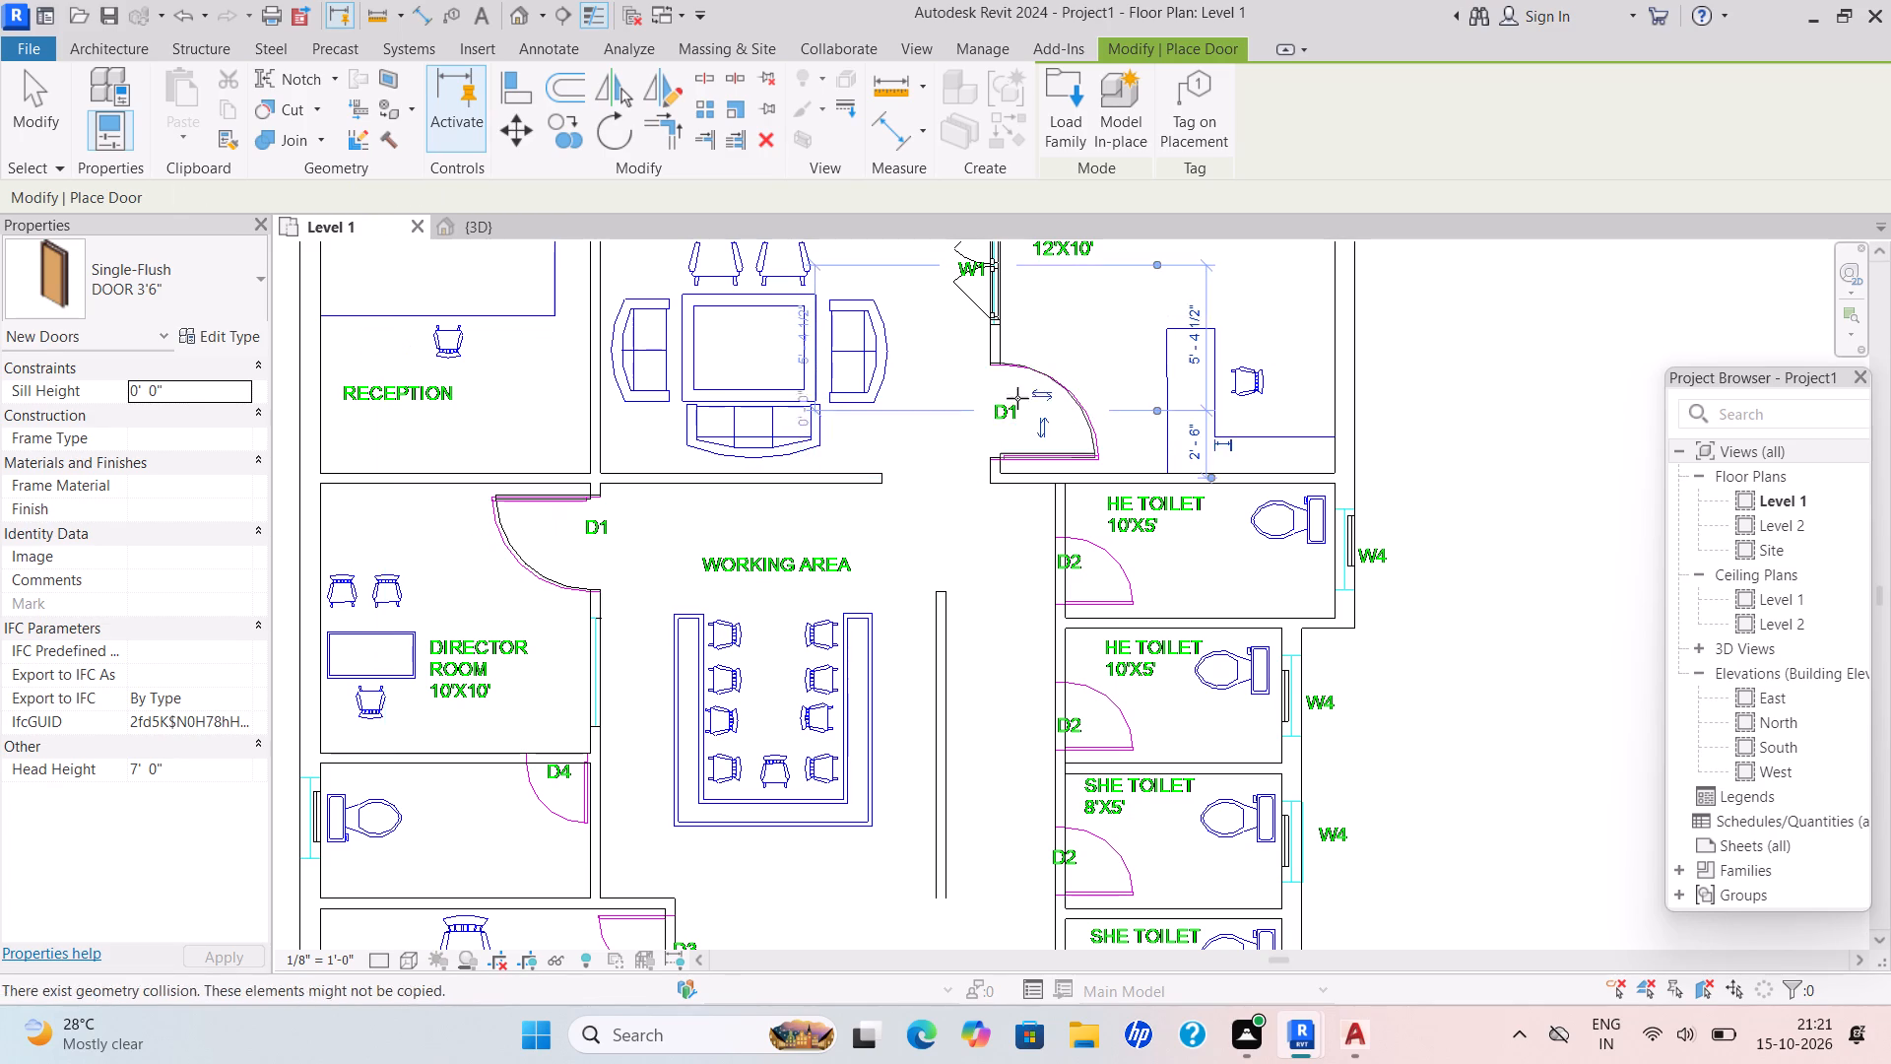
Place a DOOR 3'6" door at the D1 mark in the H.R Room's north wall.
scroll(1032, 428, down, 5)
middle_drag(1031, 429, 1041, 337)
scroll(1041, 536, up, 1)
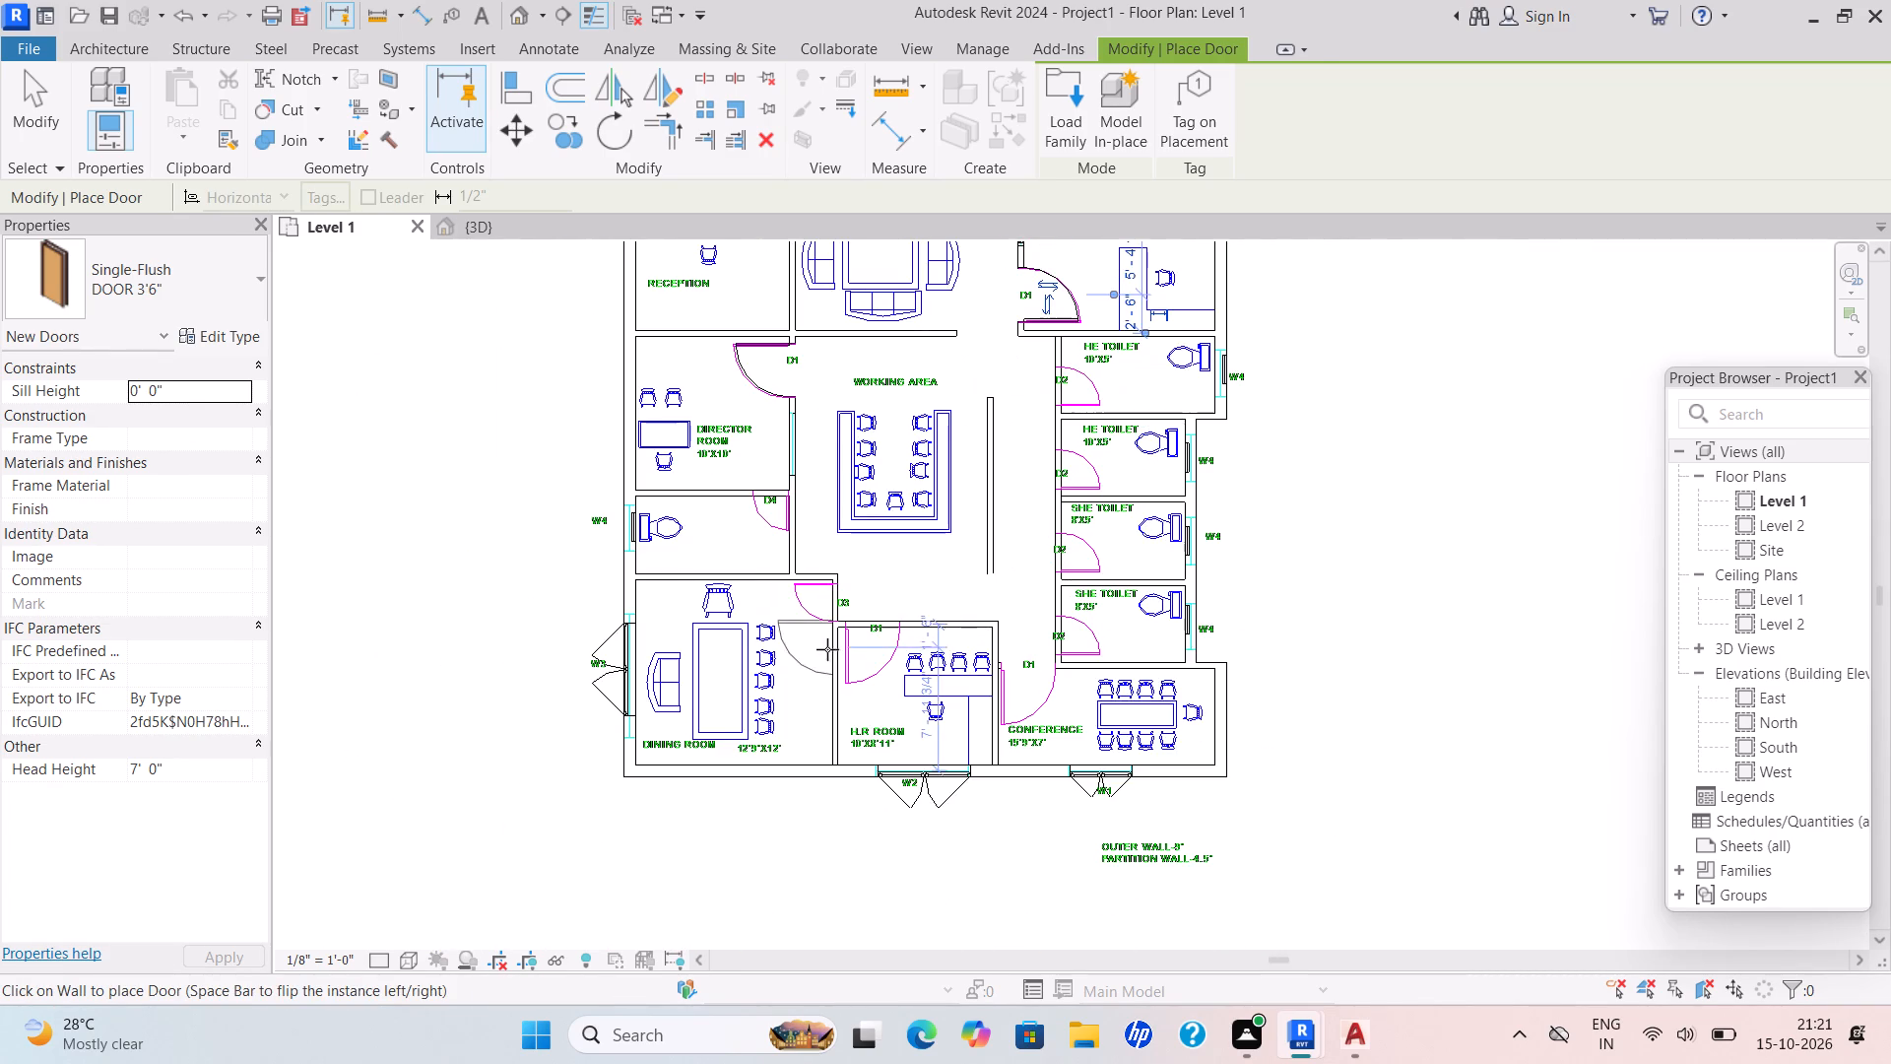
scroll(823, 649, up, 5)
scroll(889, 605, up, 1)
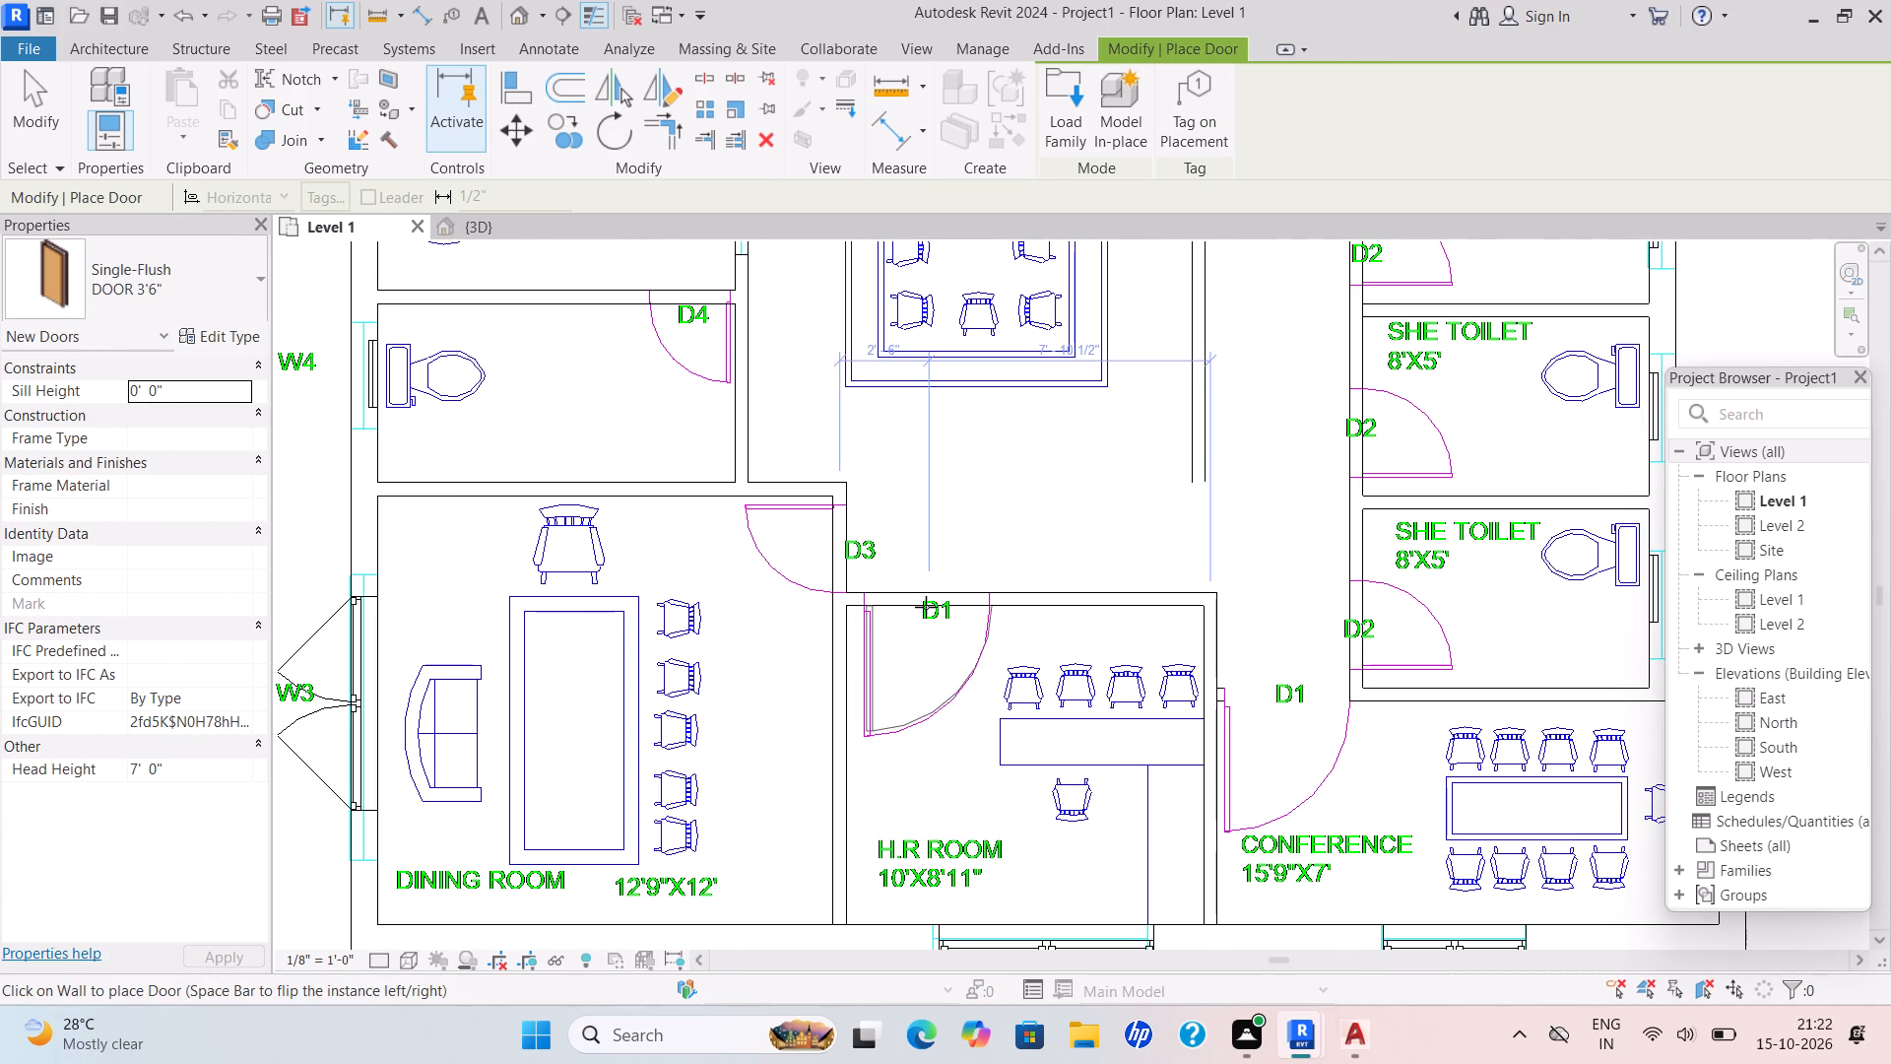
click(926, 607)
Switch to the DOOR 3' type and place a door at the D1 mark in the Account room's west wall.
scroll(965, 504, down, 3)
middle_drag(965, 504, 1028, 606)
scroll(918, 443, down, 3)
middle_drag(920, 453, 944, 648)
middle_drag(970, 396, 941, 552)
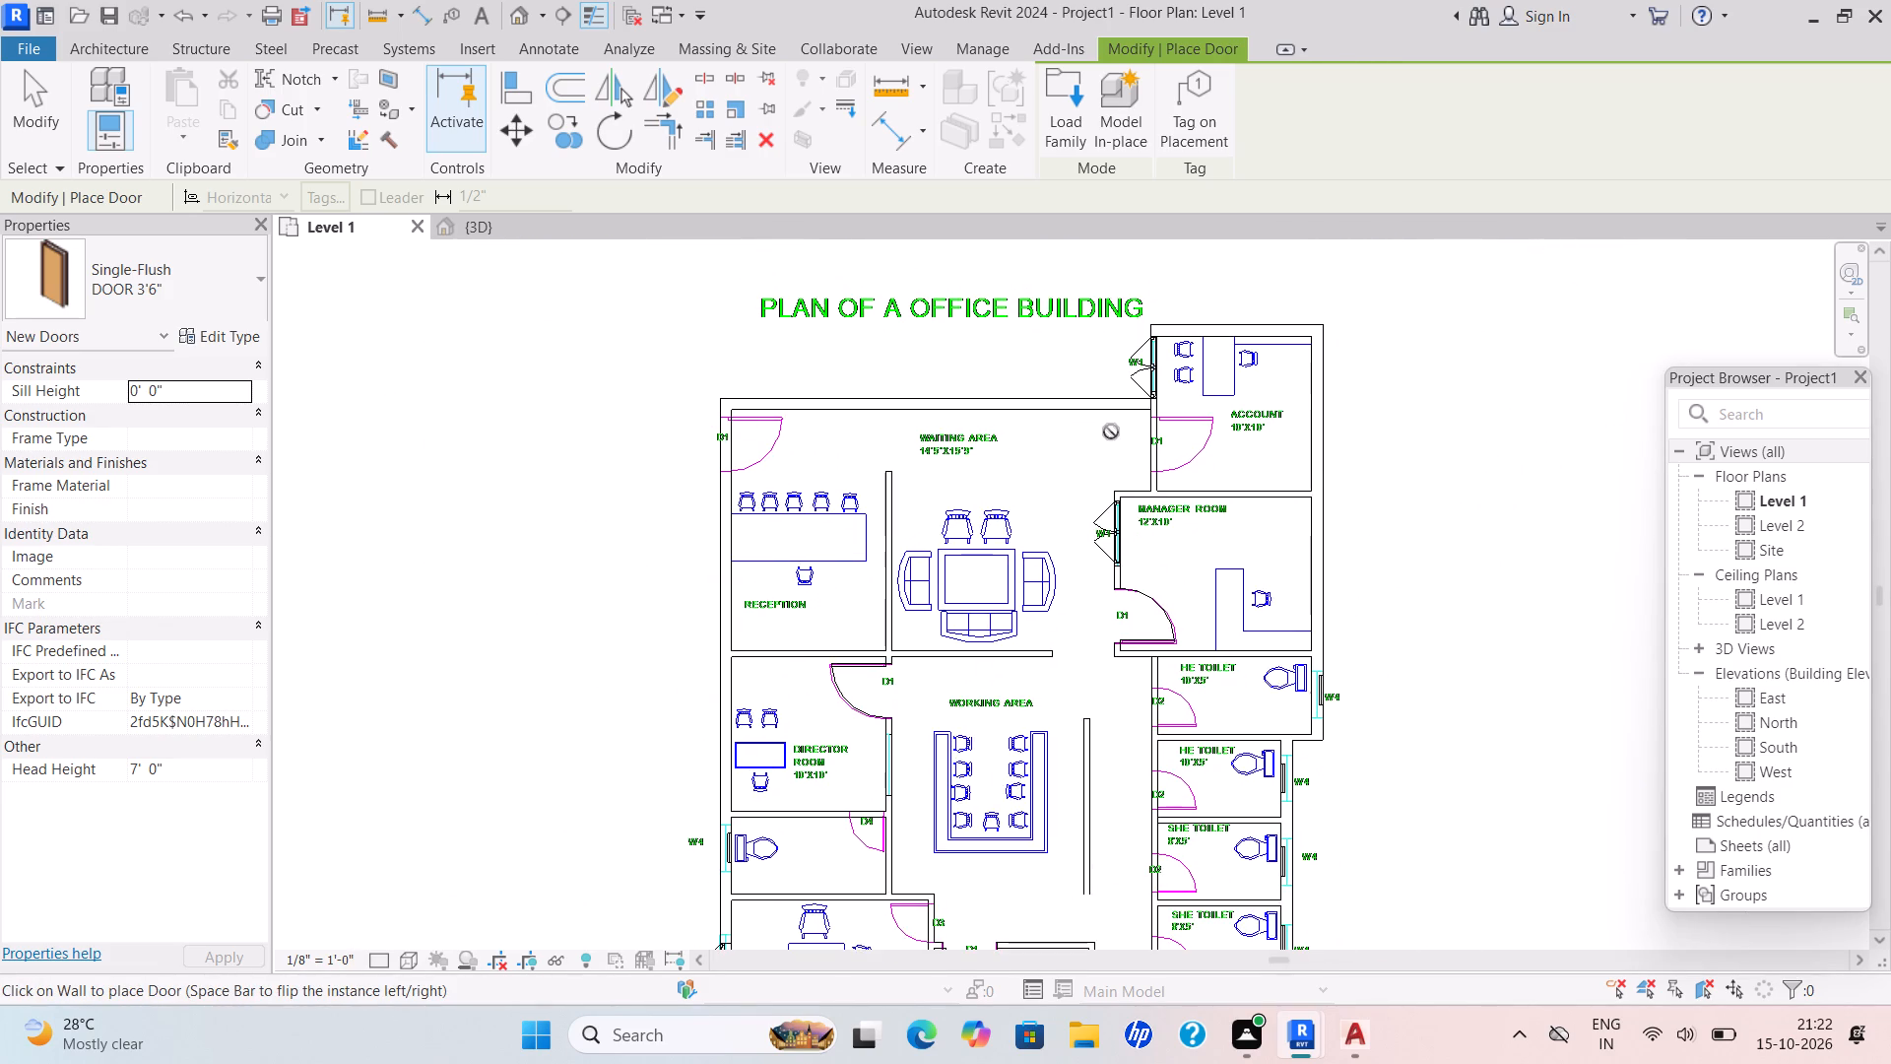
scroll(1119, 432, up, 4)
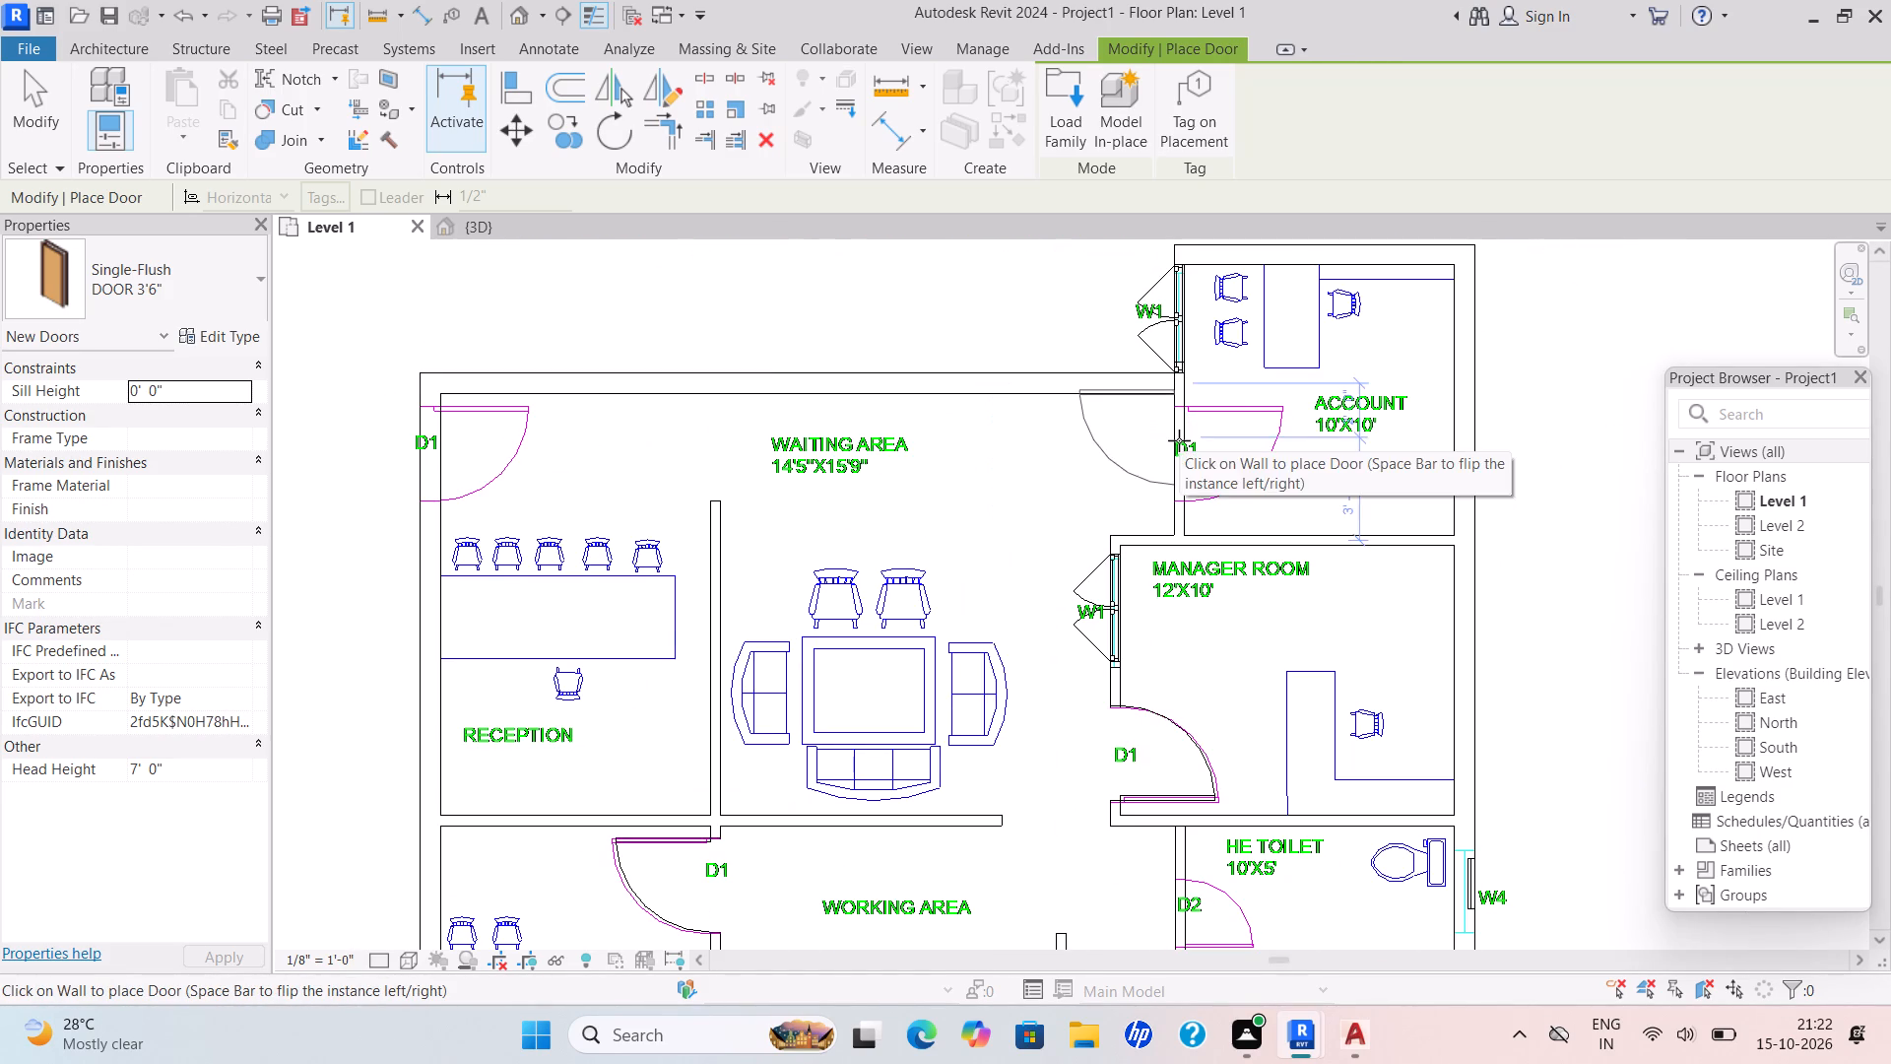
click(254, 282)
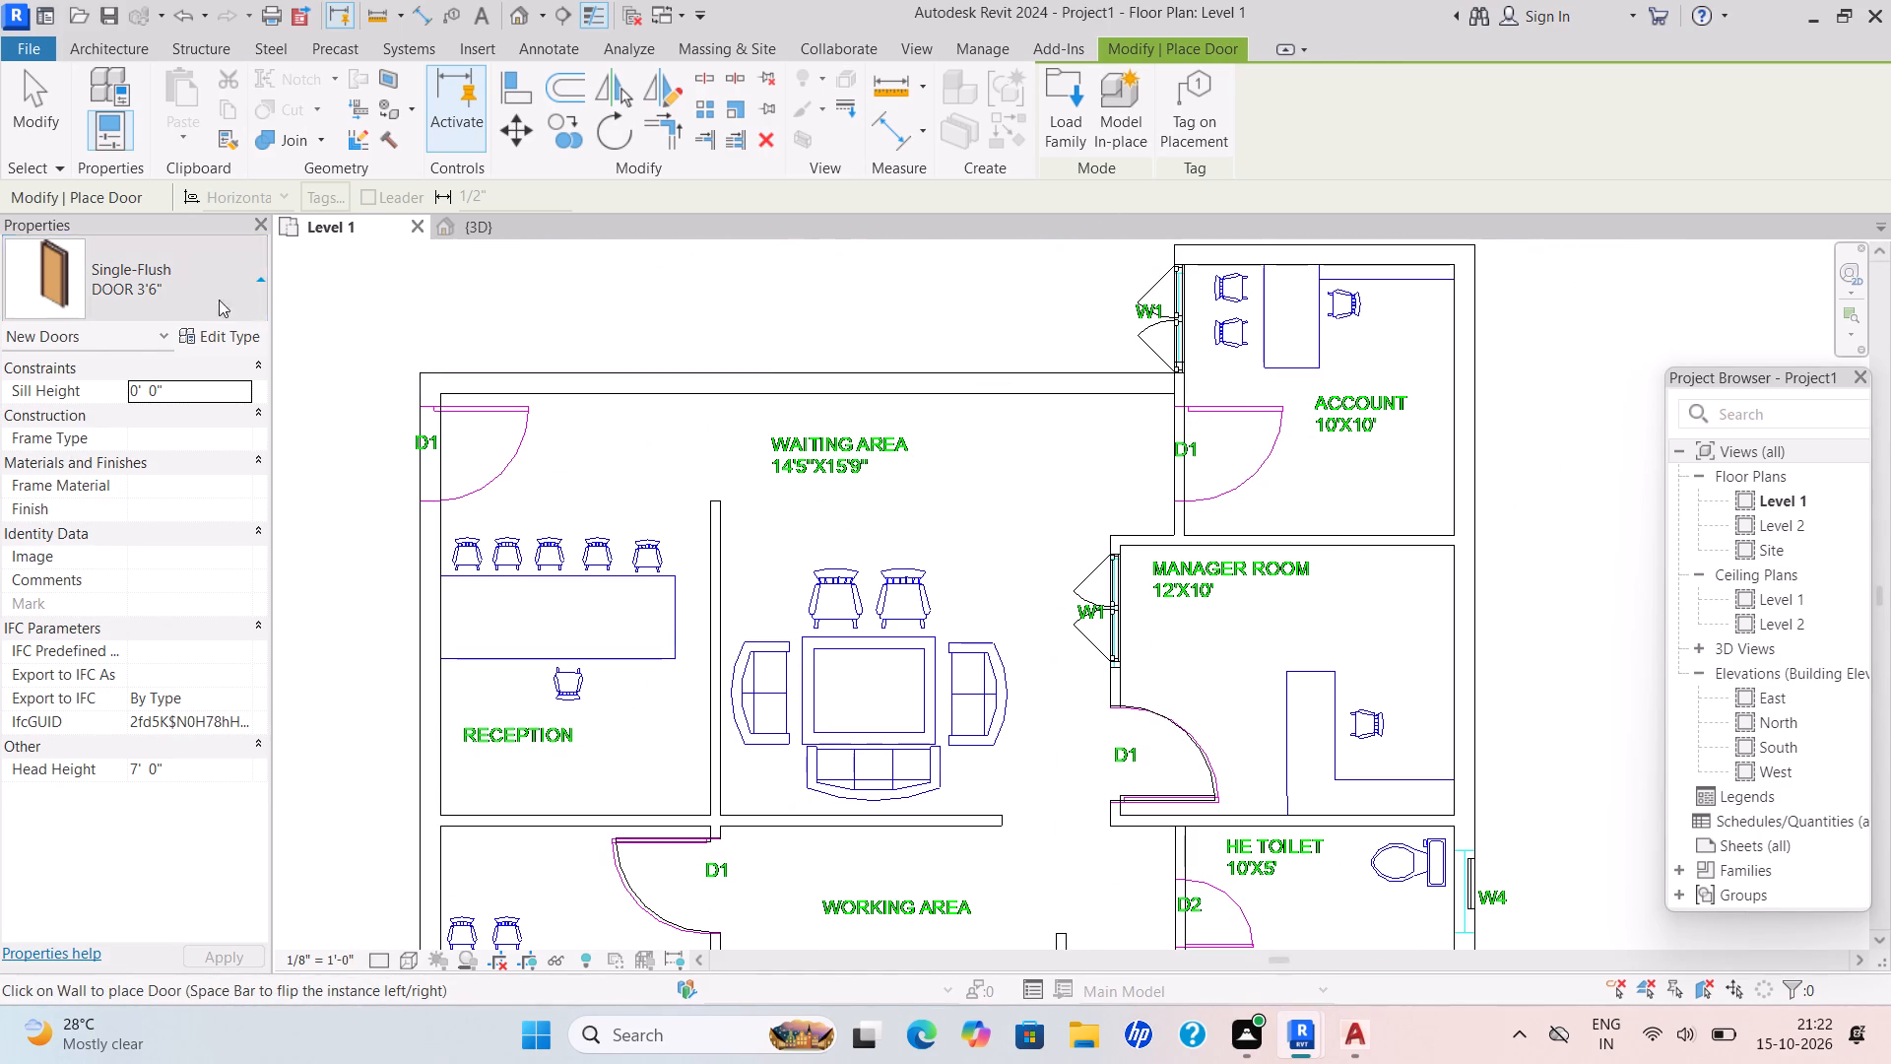
click(85, 630)
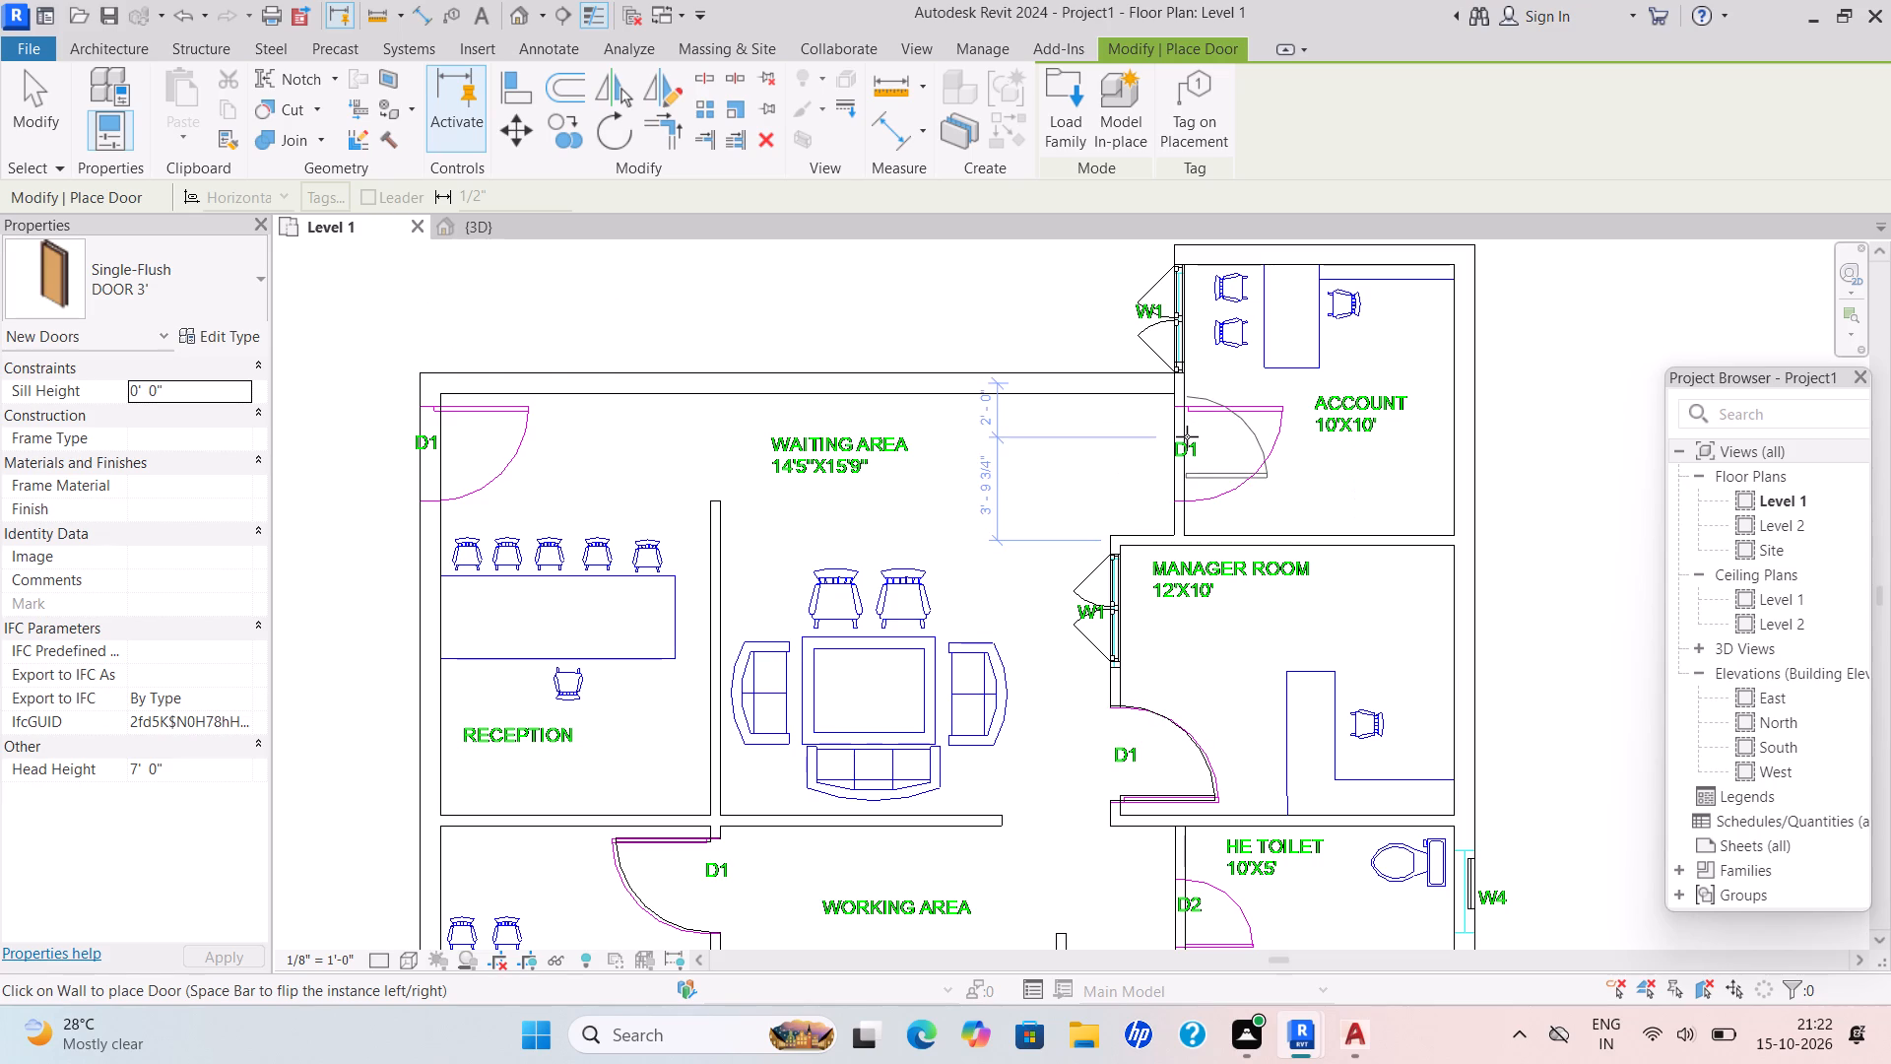
key(space)
scroll(1174, 462, up, 1)
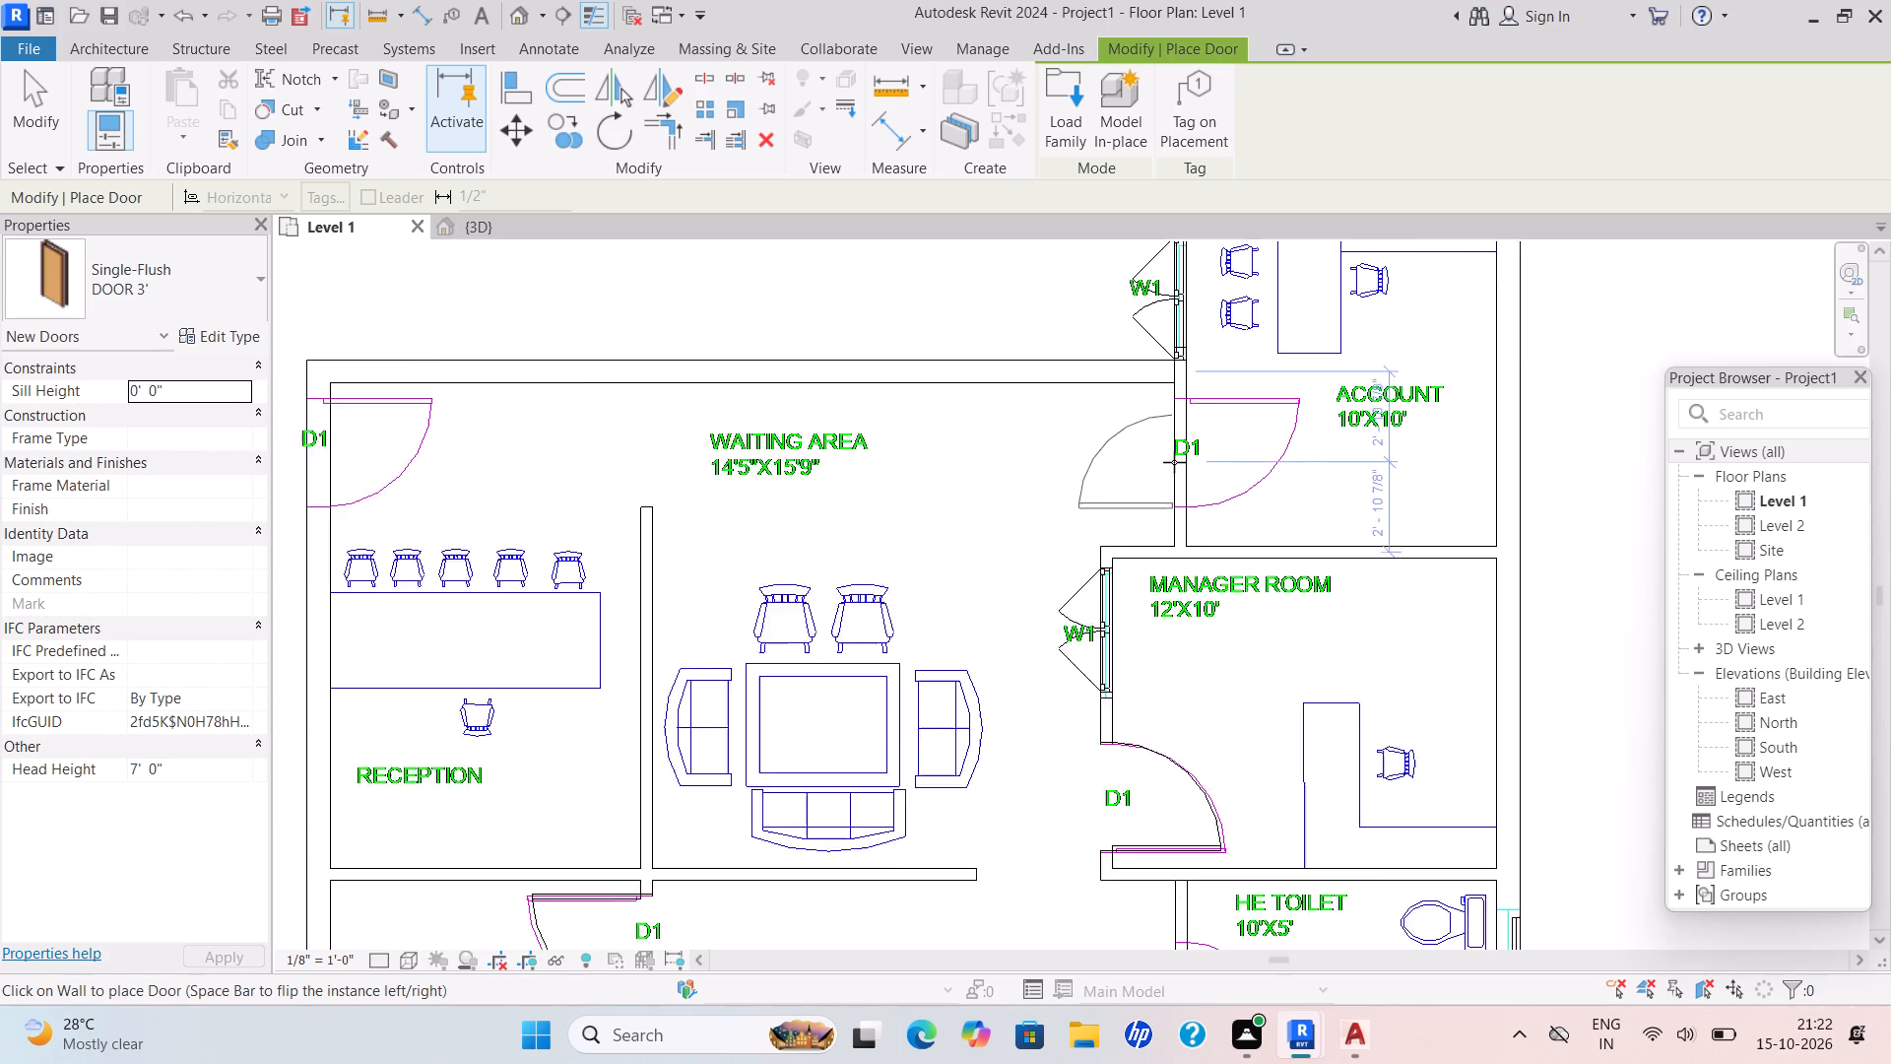
scroll(1174, 462, up, 2)
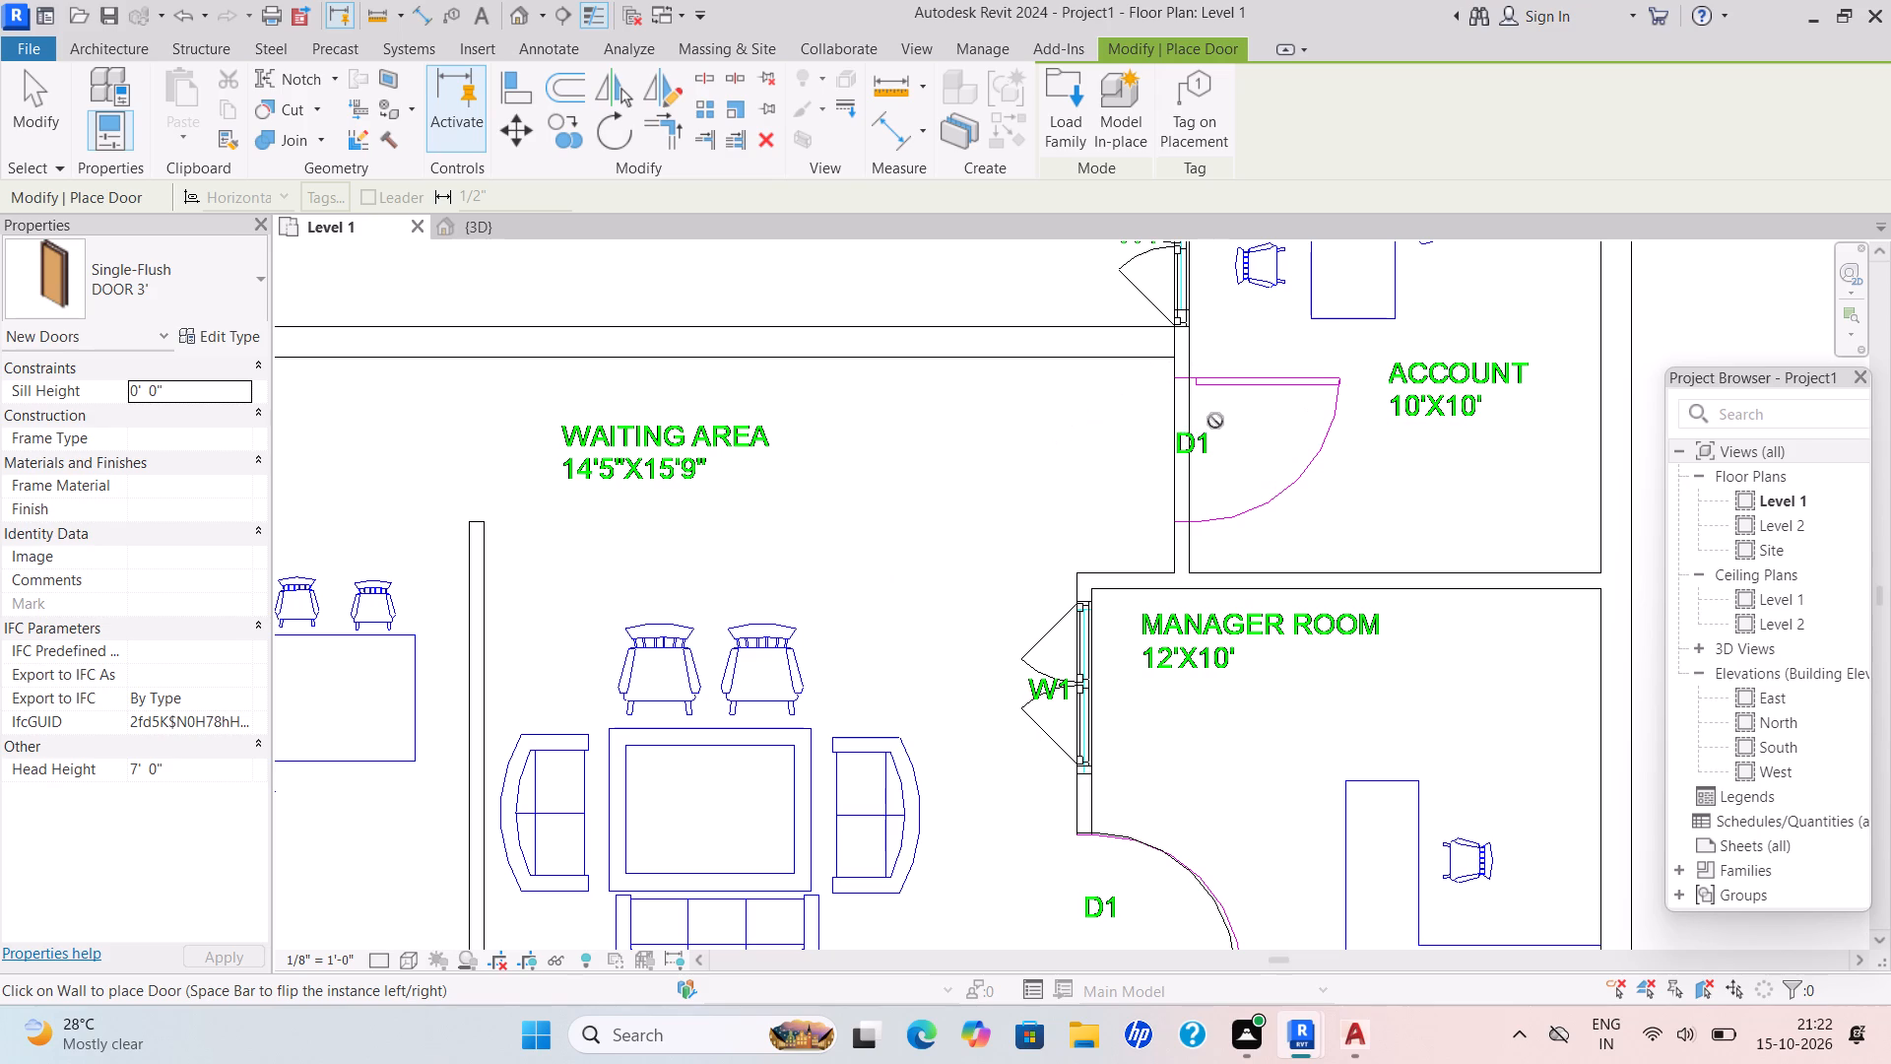
scroll(1195, 435, up, 2)
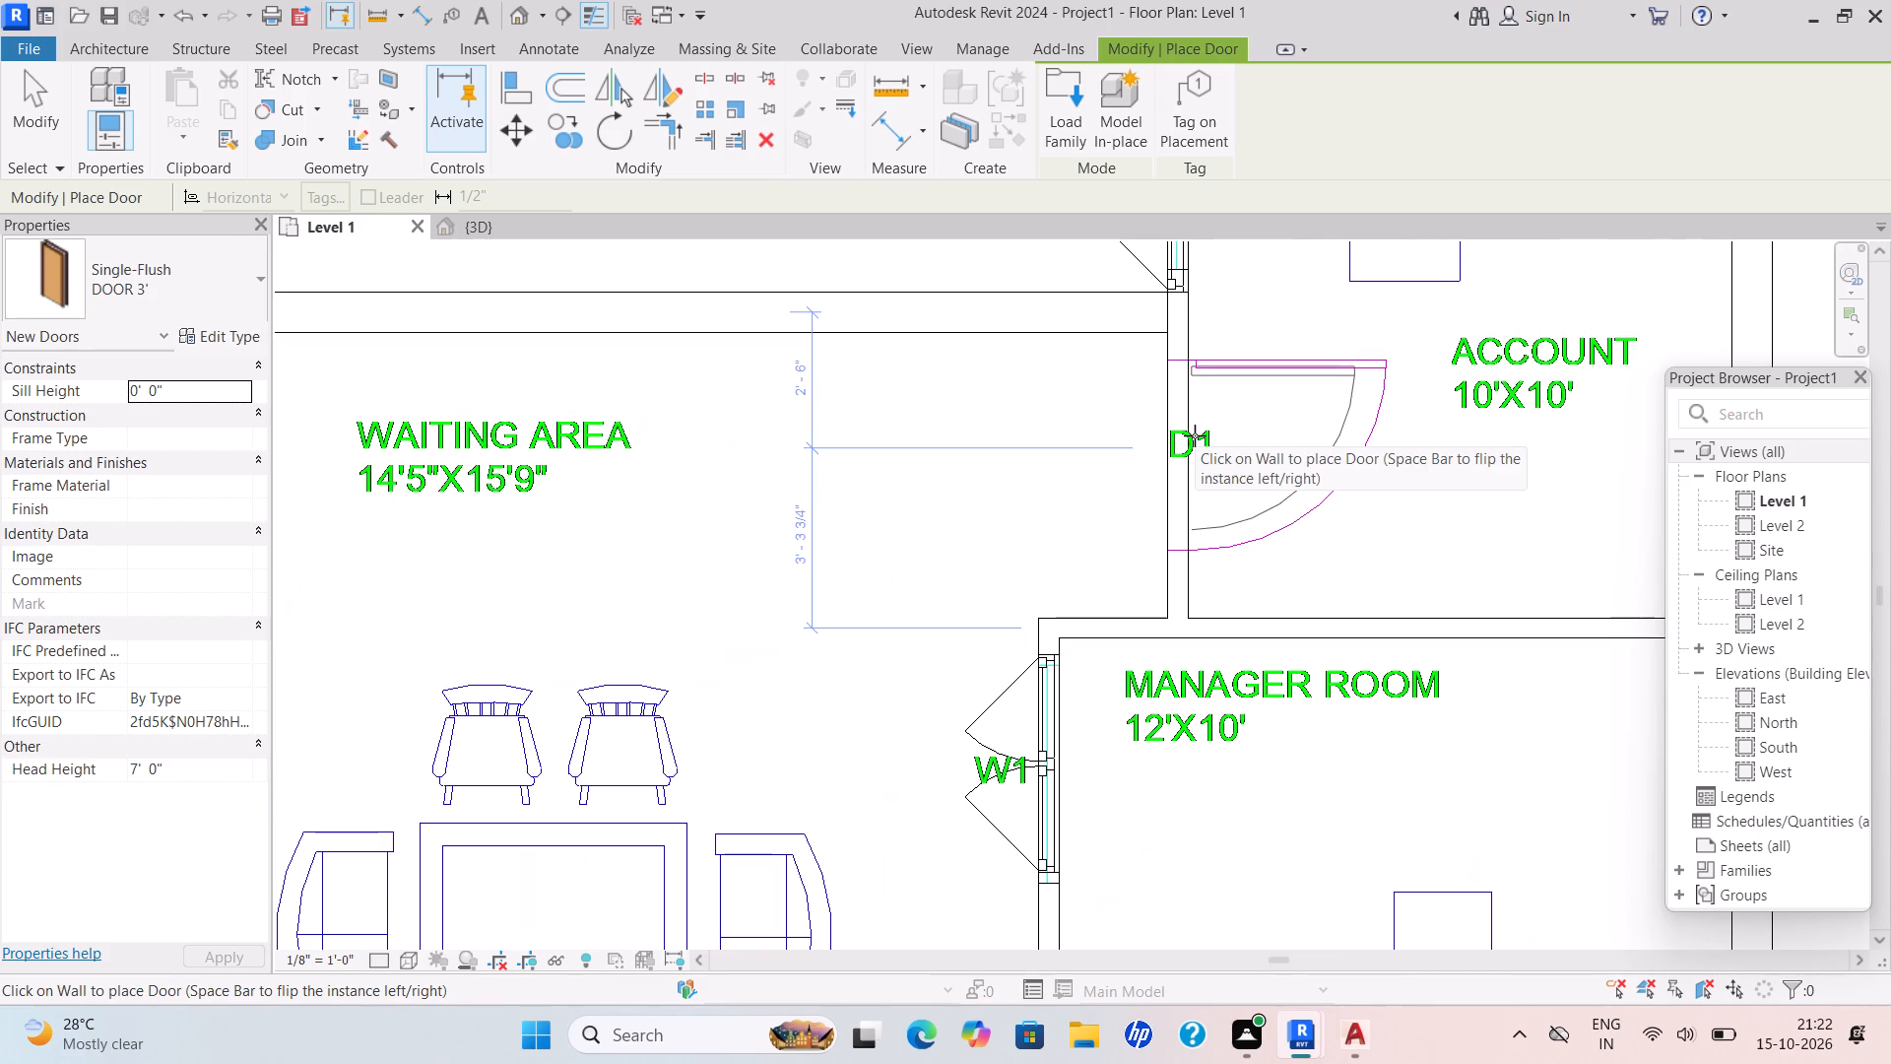
click(1194, 443)
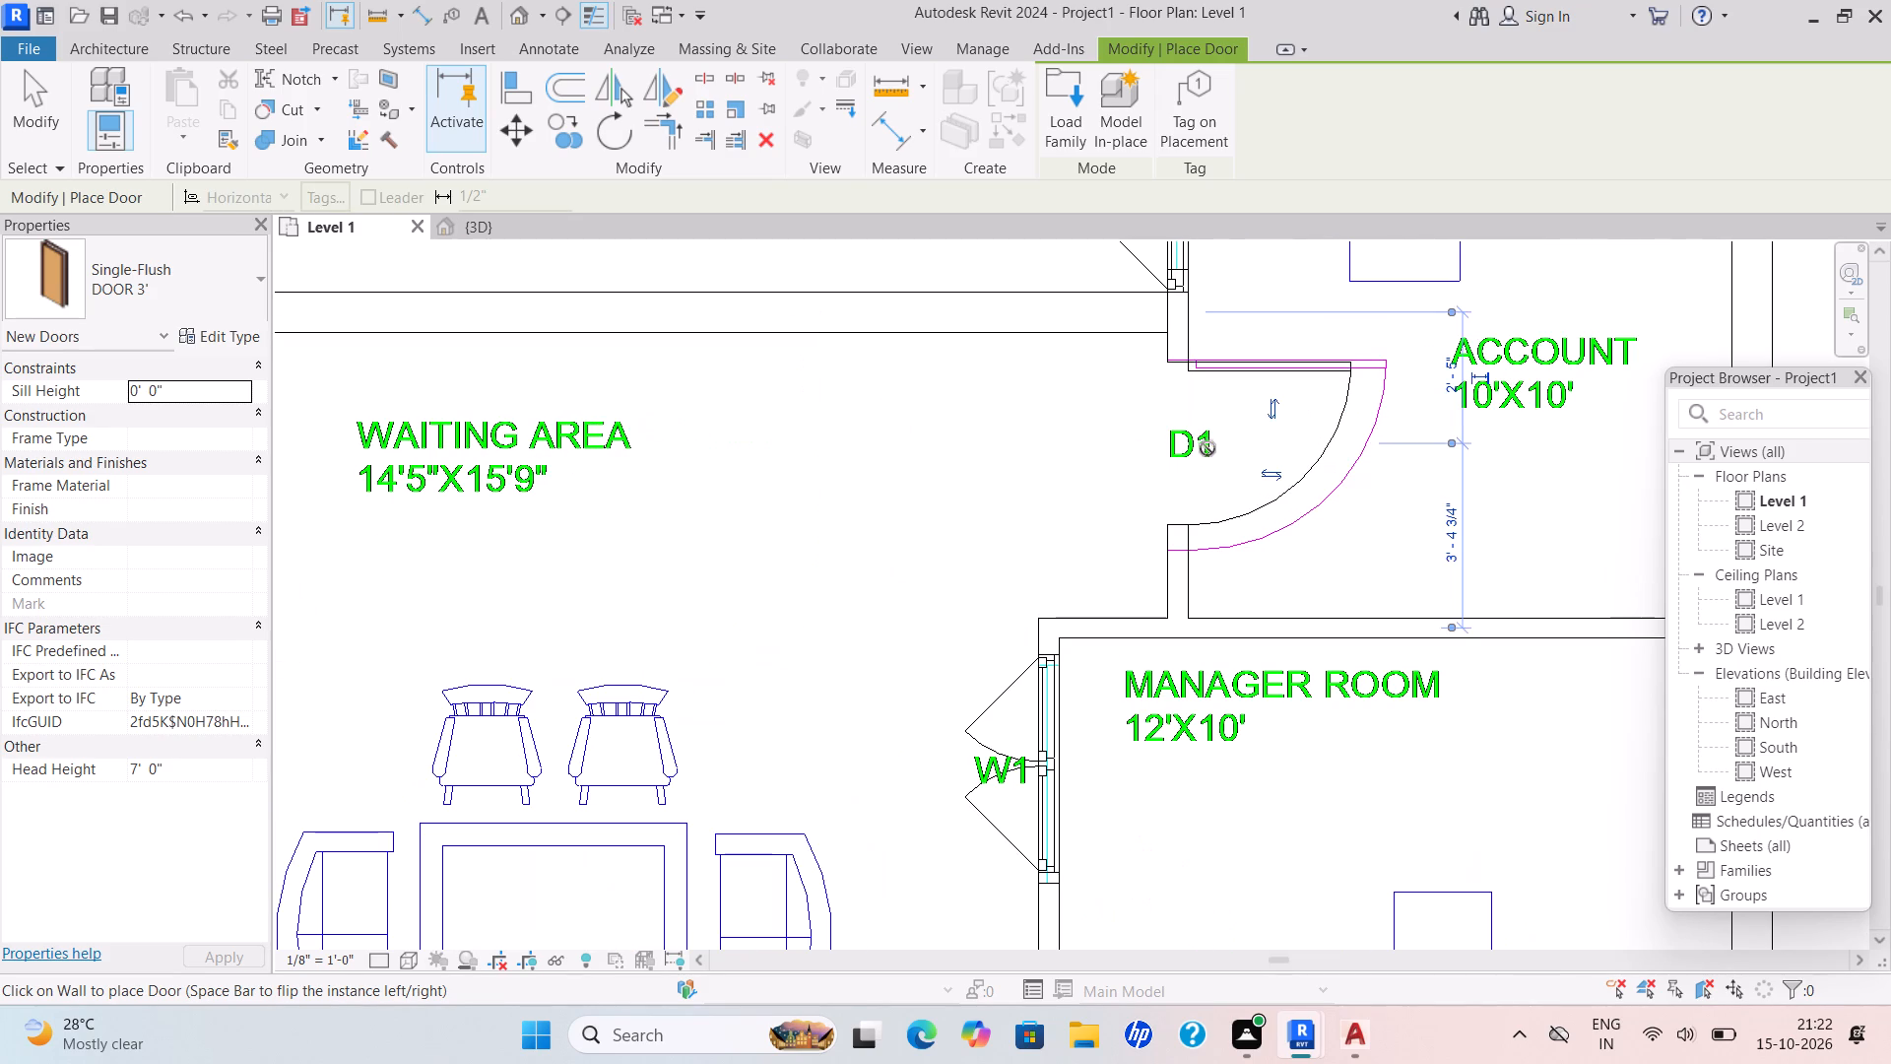
Place a DOOR 3' door at the D1 mark in the outer west wall, just north of Reception.
scroll(1160, 460, down, 5)
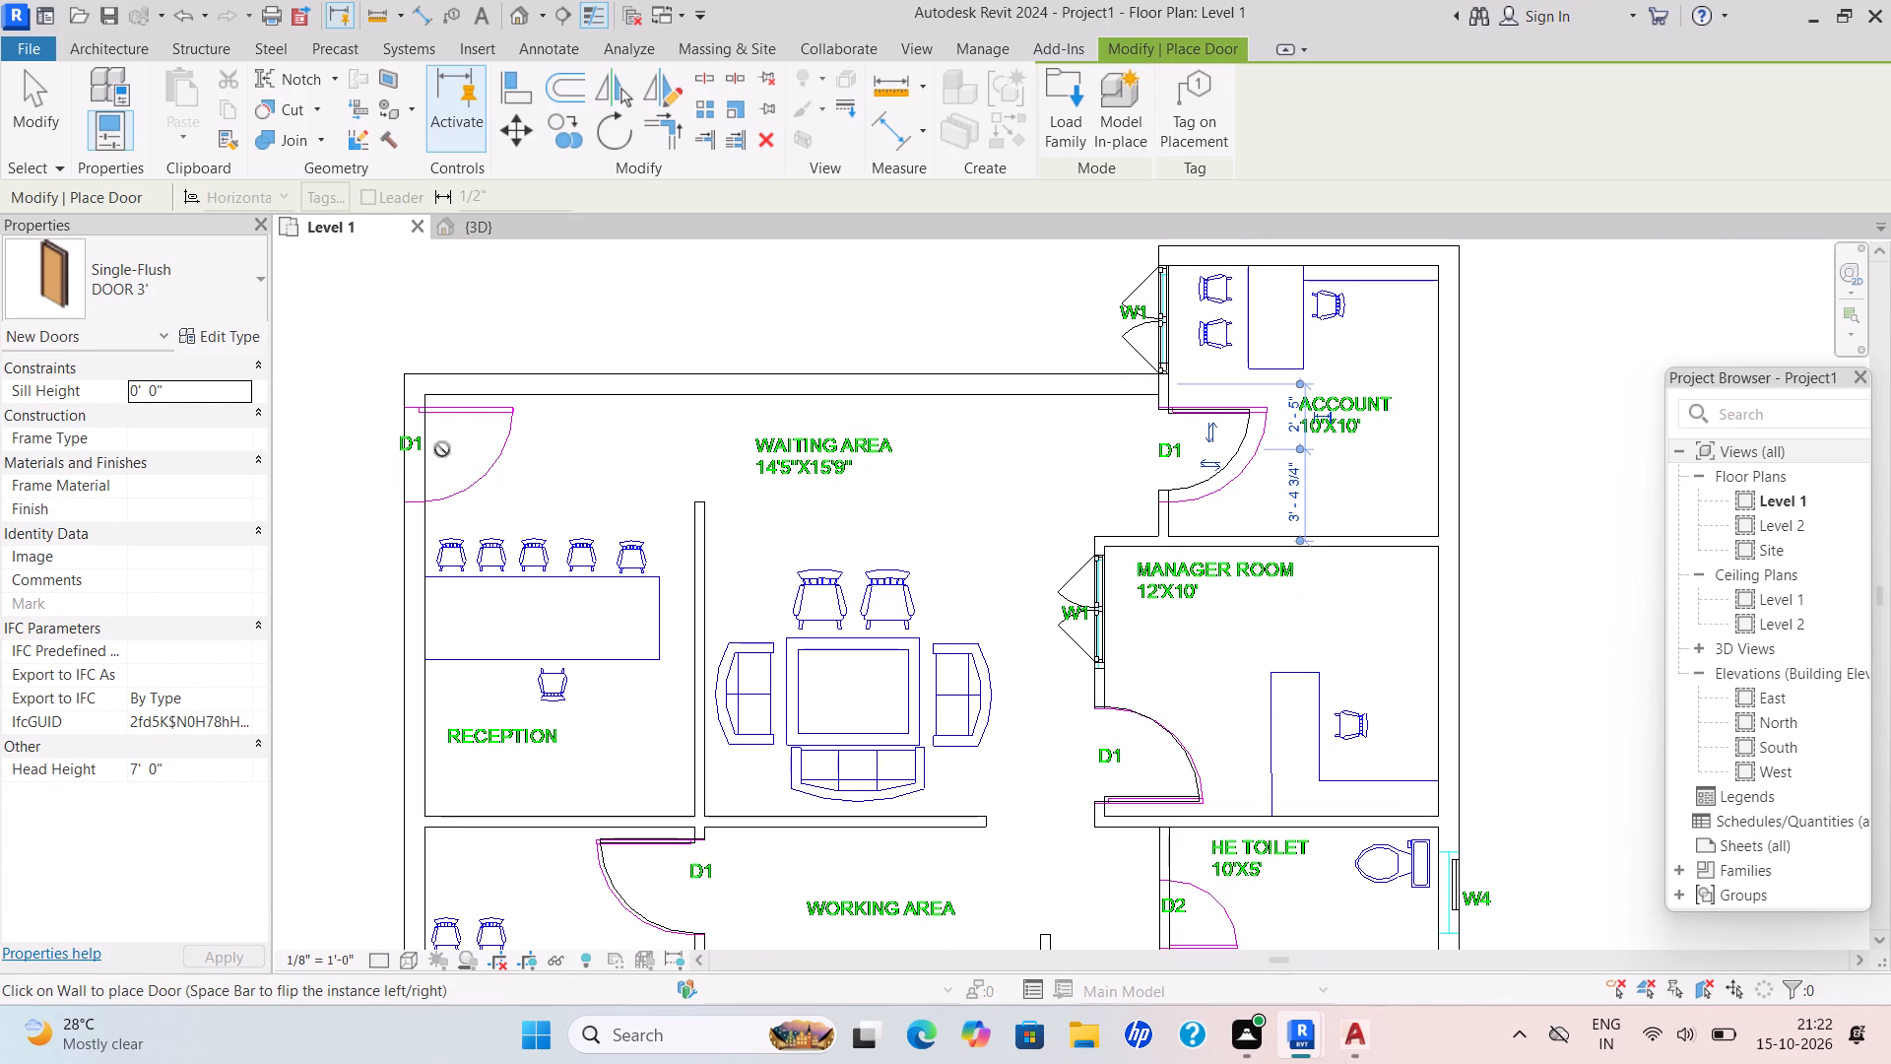
scroll(416, 458, up, 3)
click(416, 458)
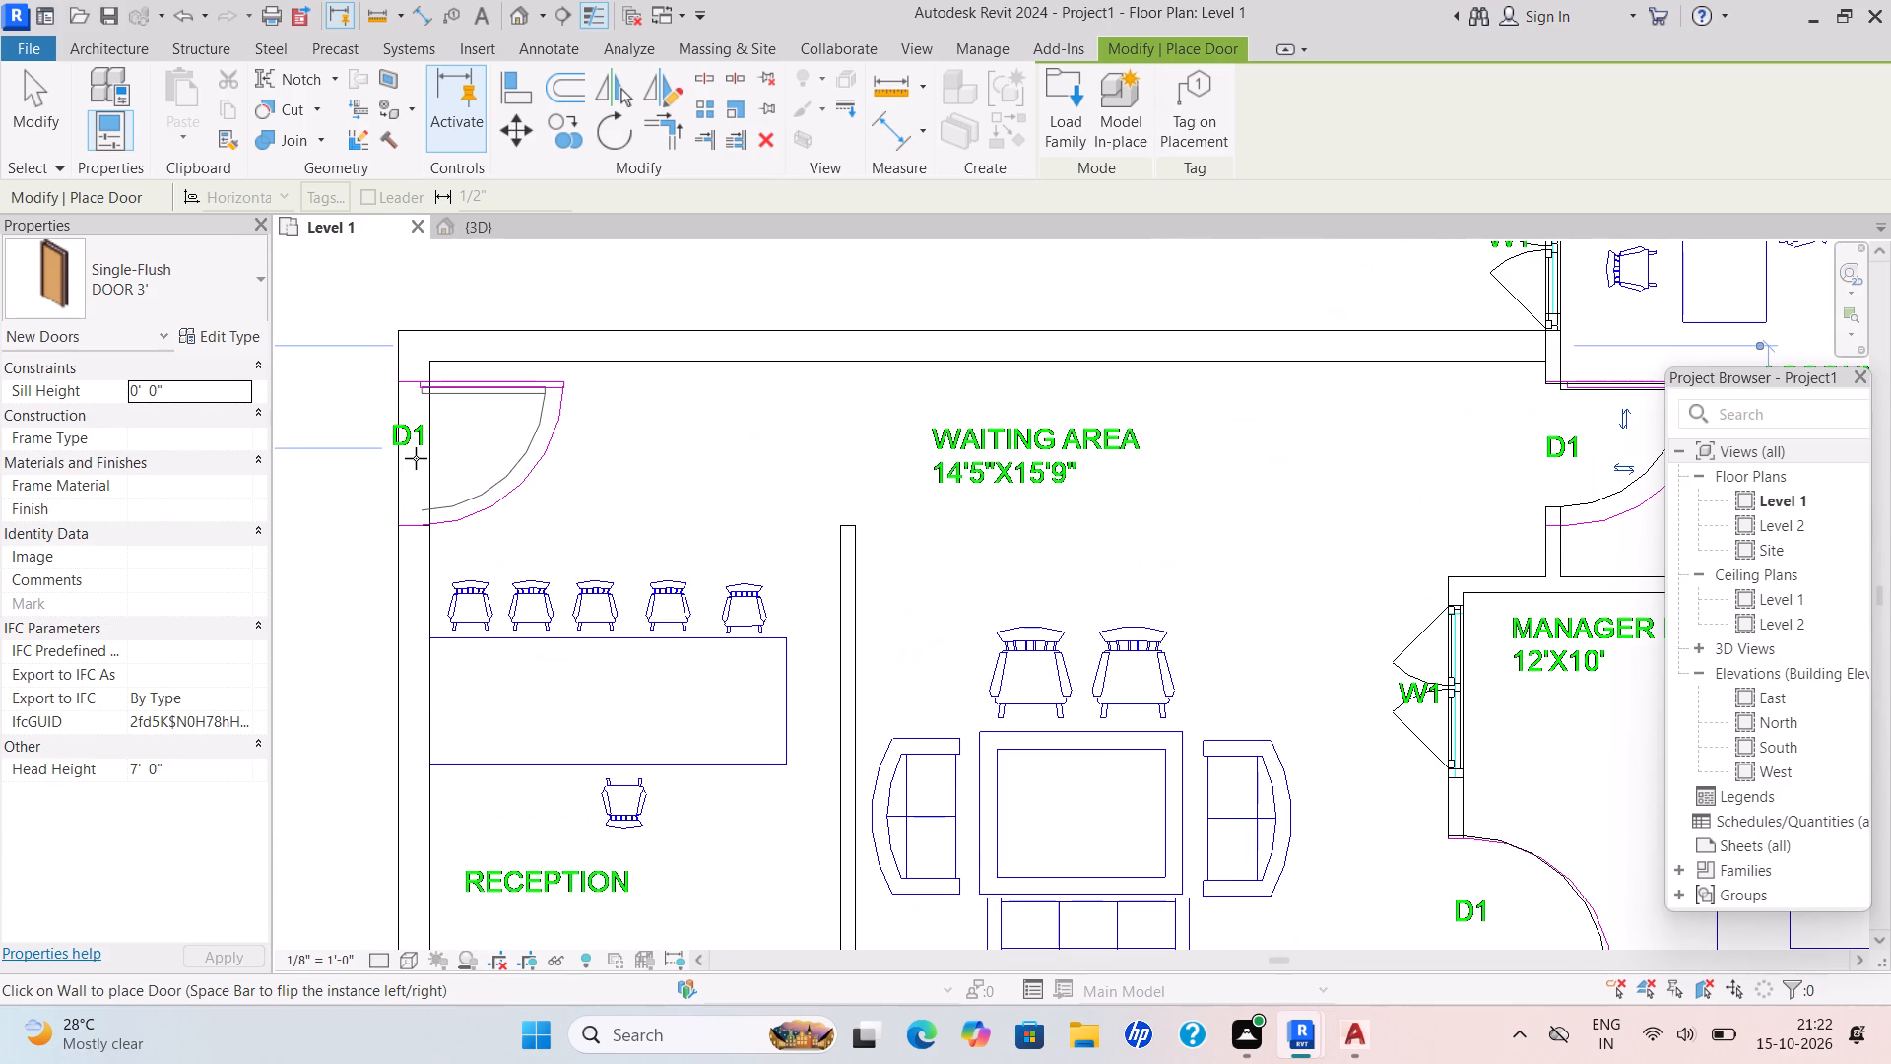
Duplicate the Single-Flush 36" x 84" door type as 2'6".
scroll(557, 428, down, 4)
scroll(628, 471, down, 4)
middle_click(628, 395)
scroll(634, 387, up, 2)
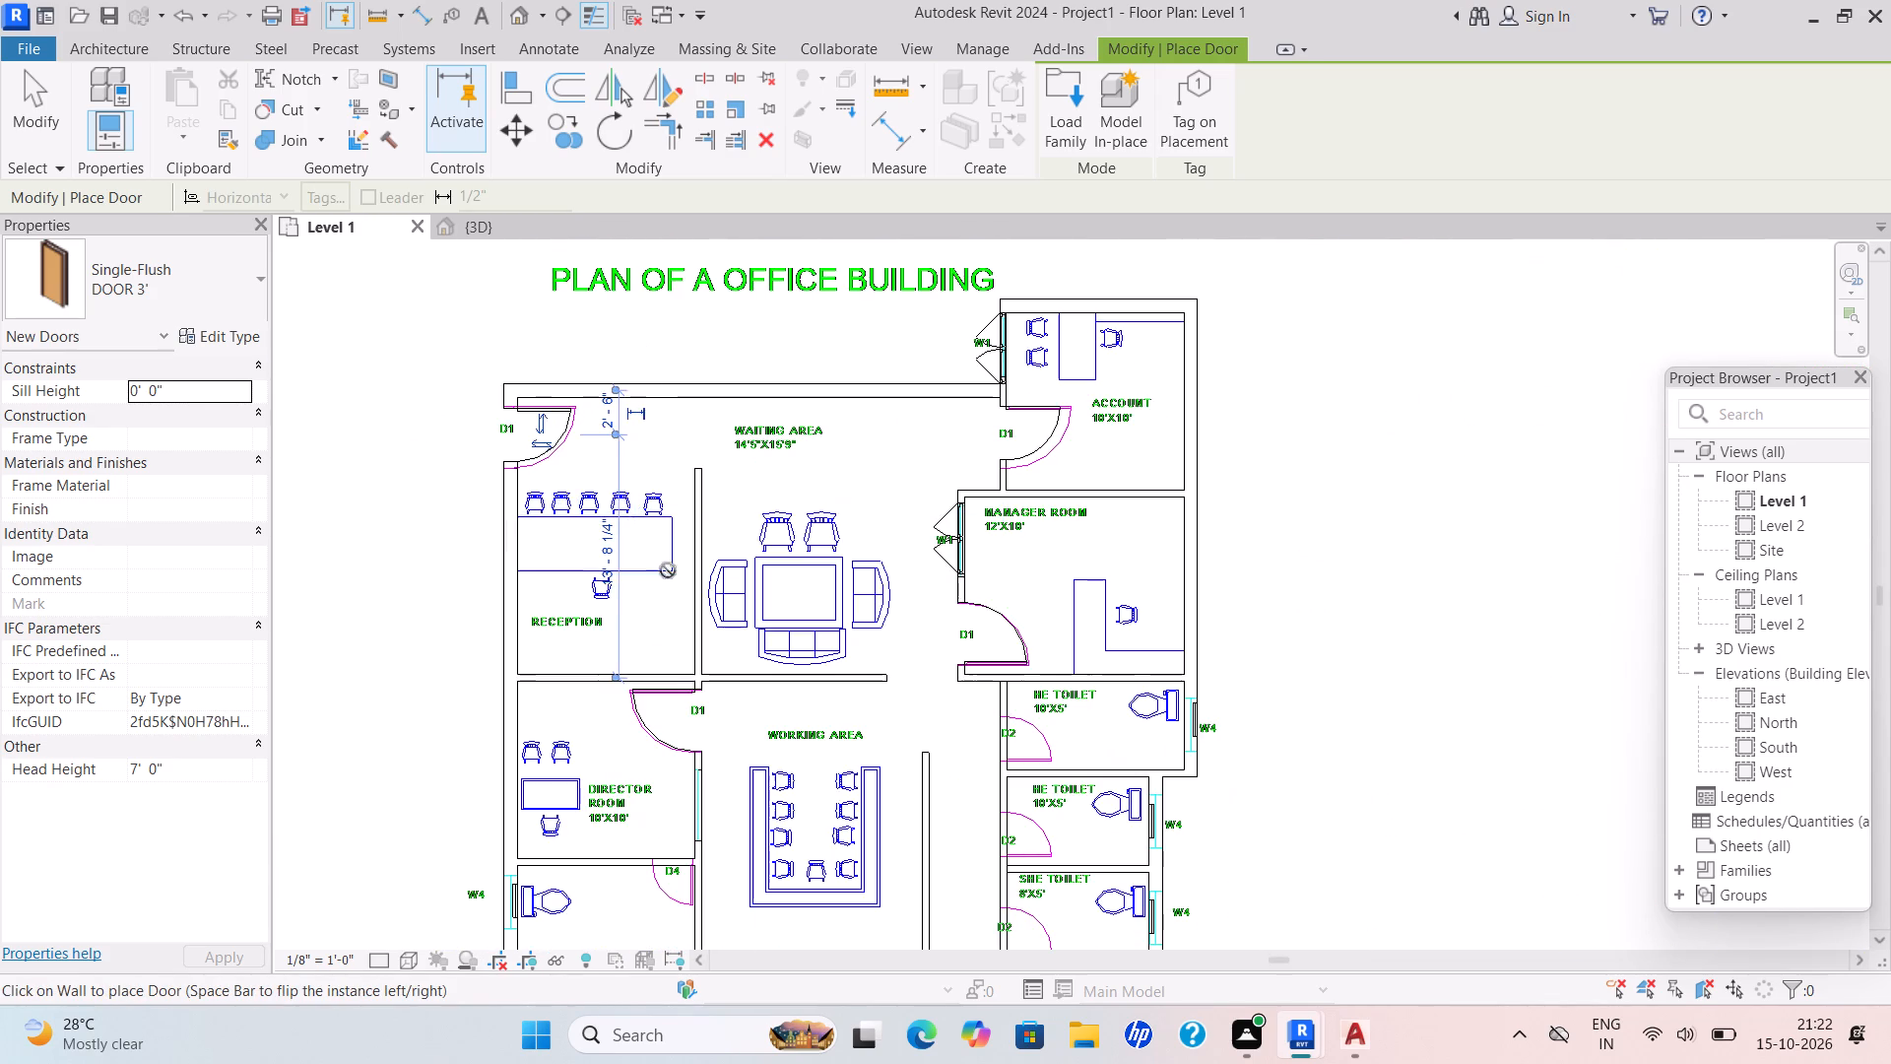
scroll(684, 651, down, 3)
middle_drag(677, 651, 683, 413)
scroll(675, 584, up, 4)
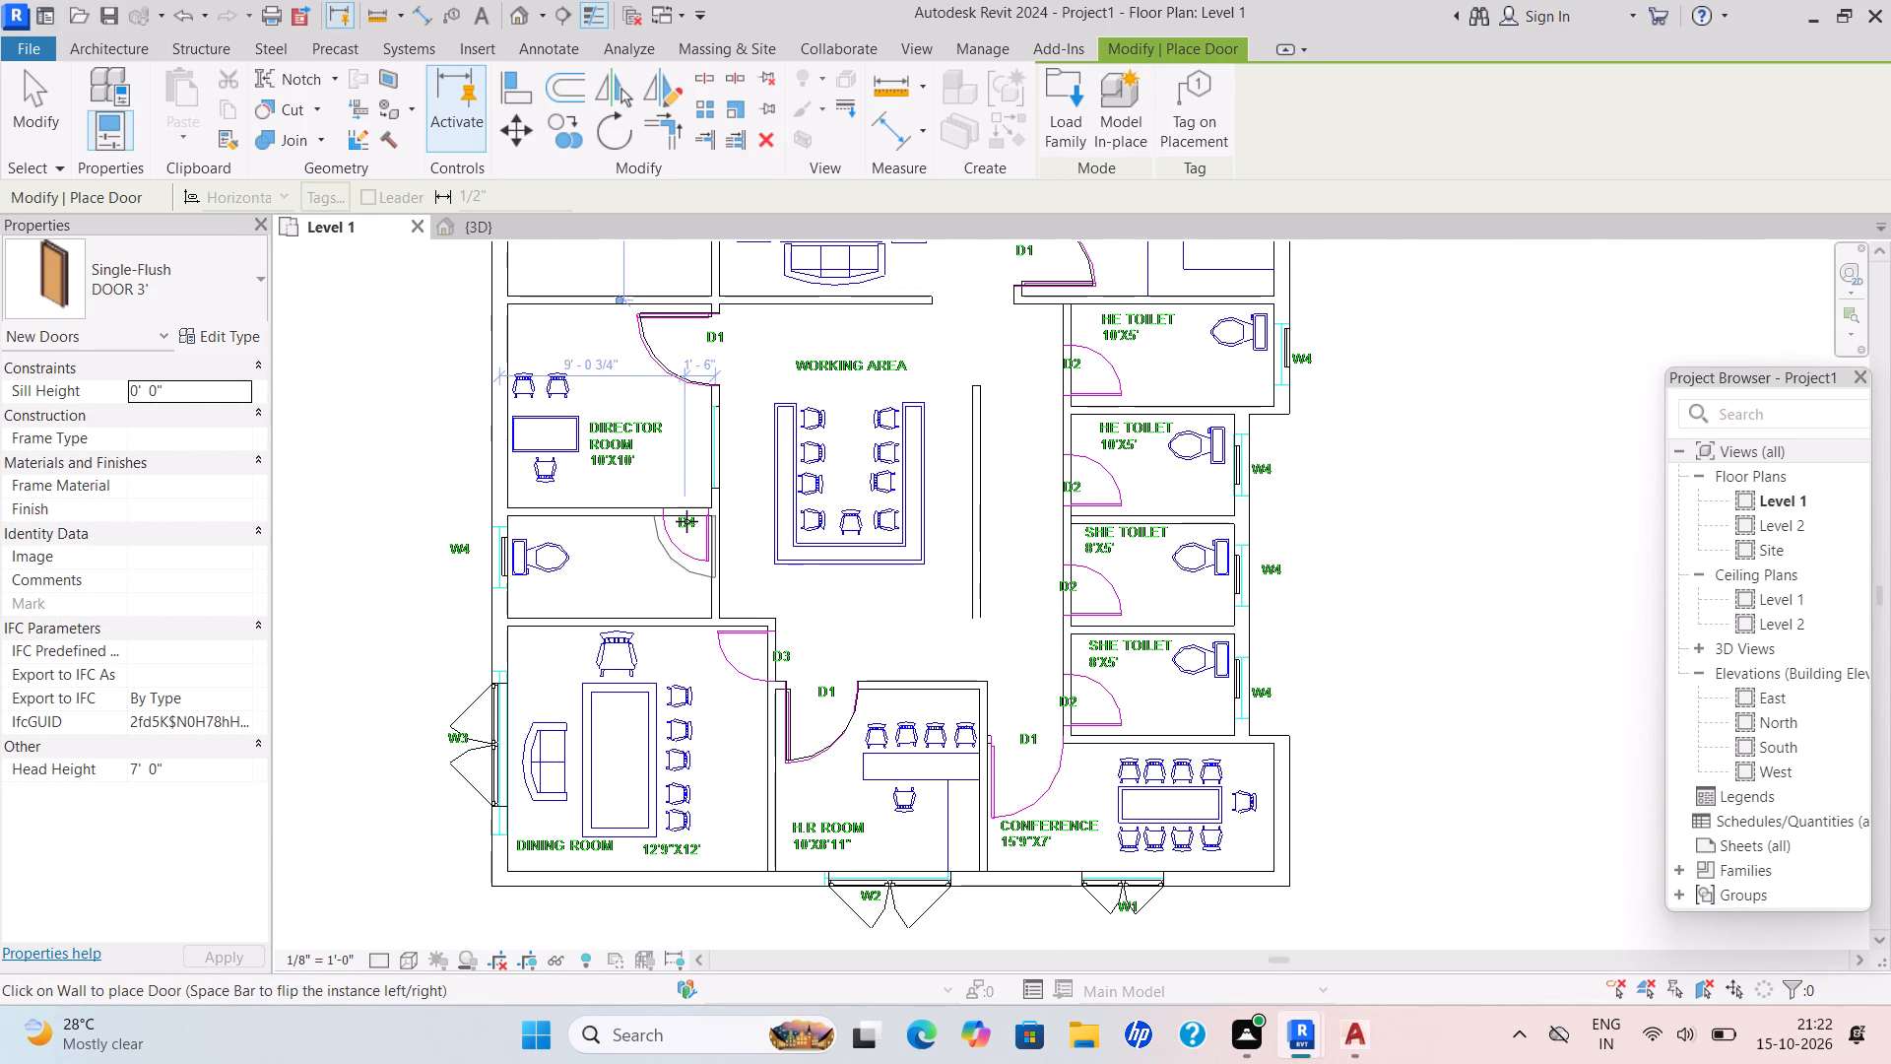
click(254, 278)
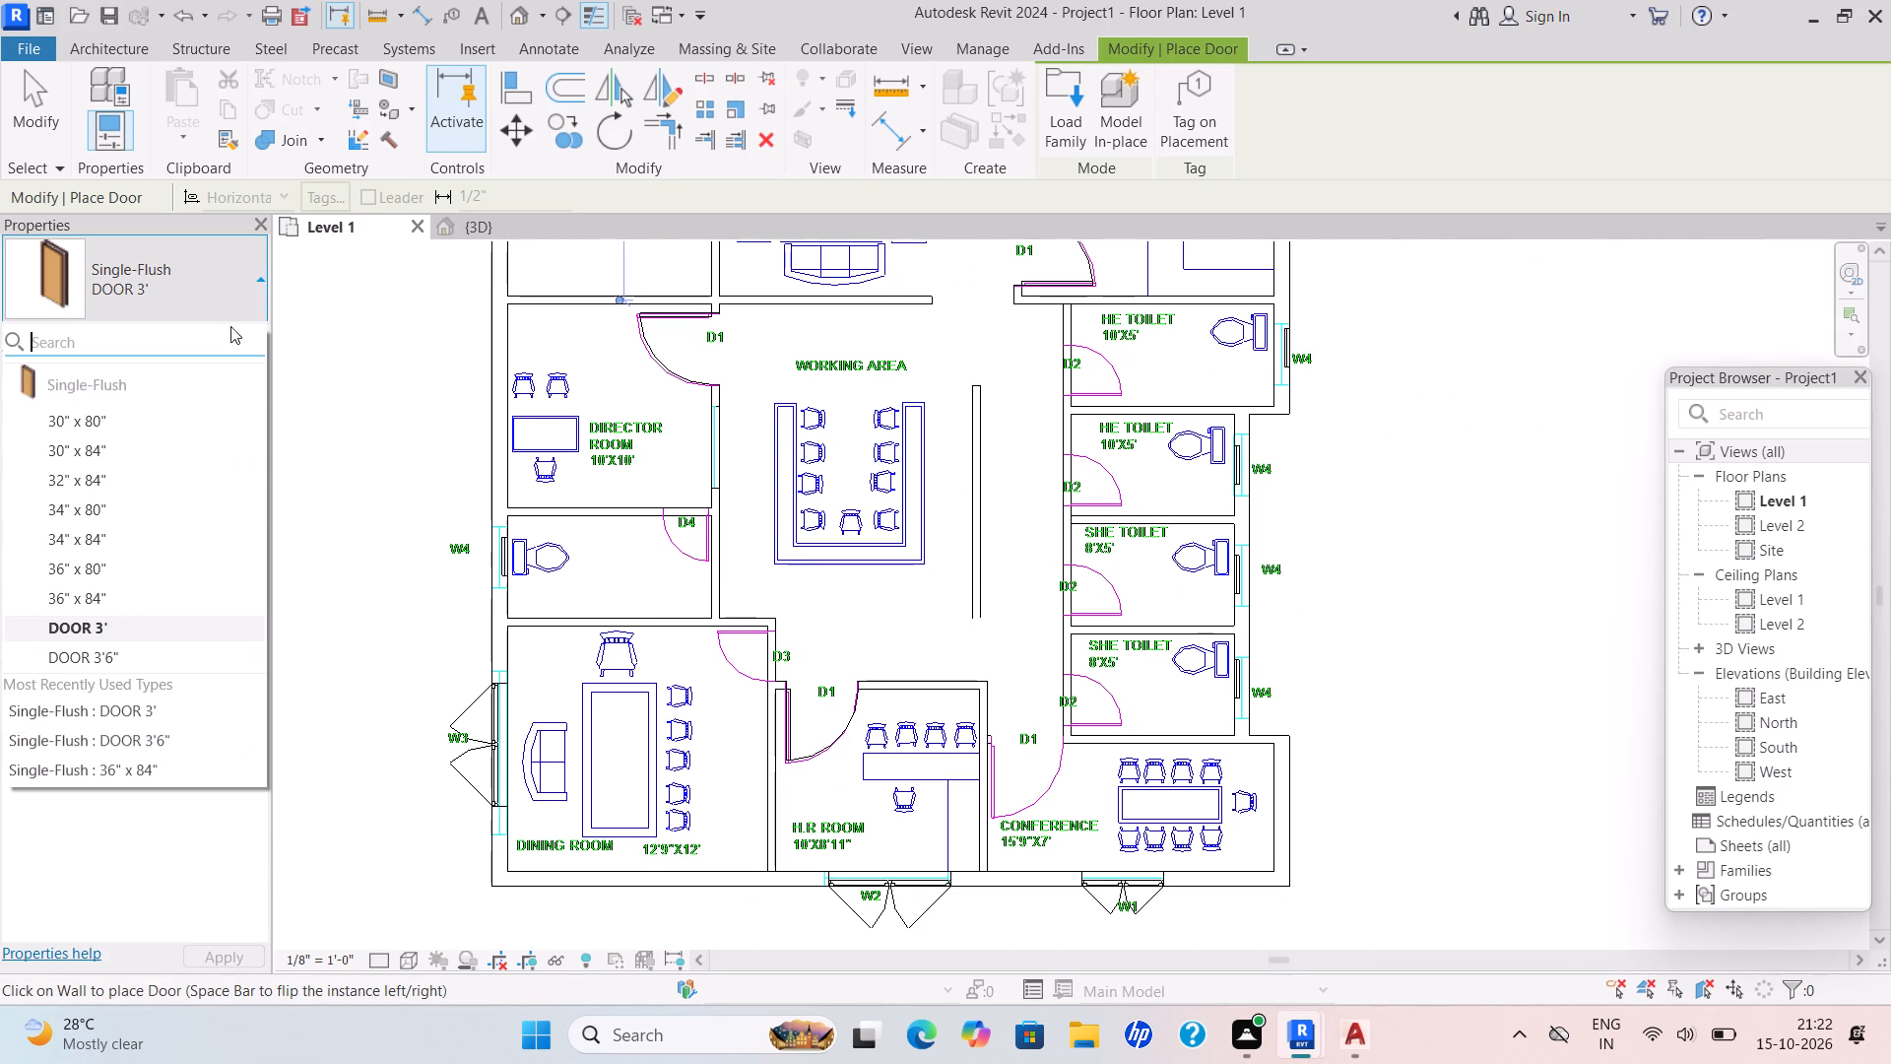
scroll(93, 671, up, 9)
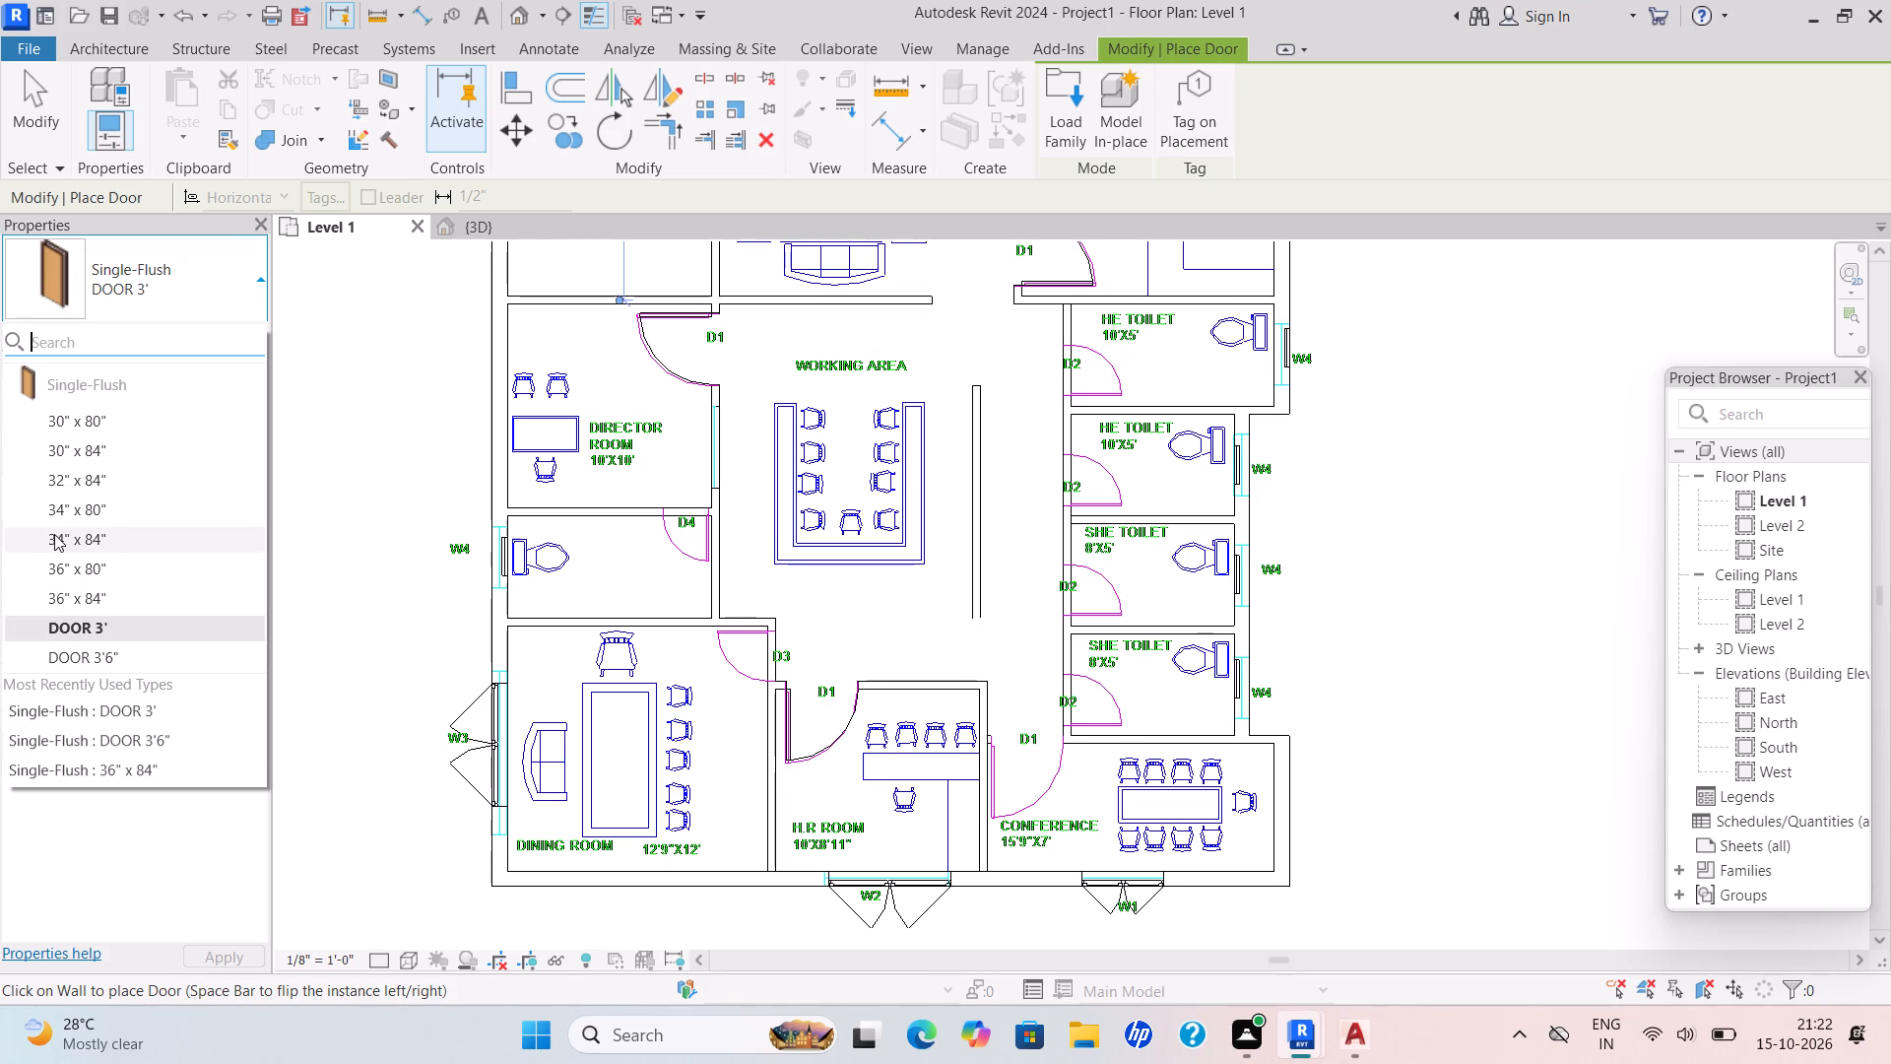
scroll(111, 627, down, 4)
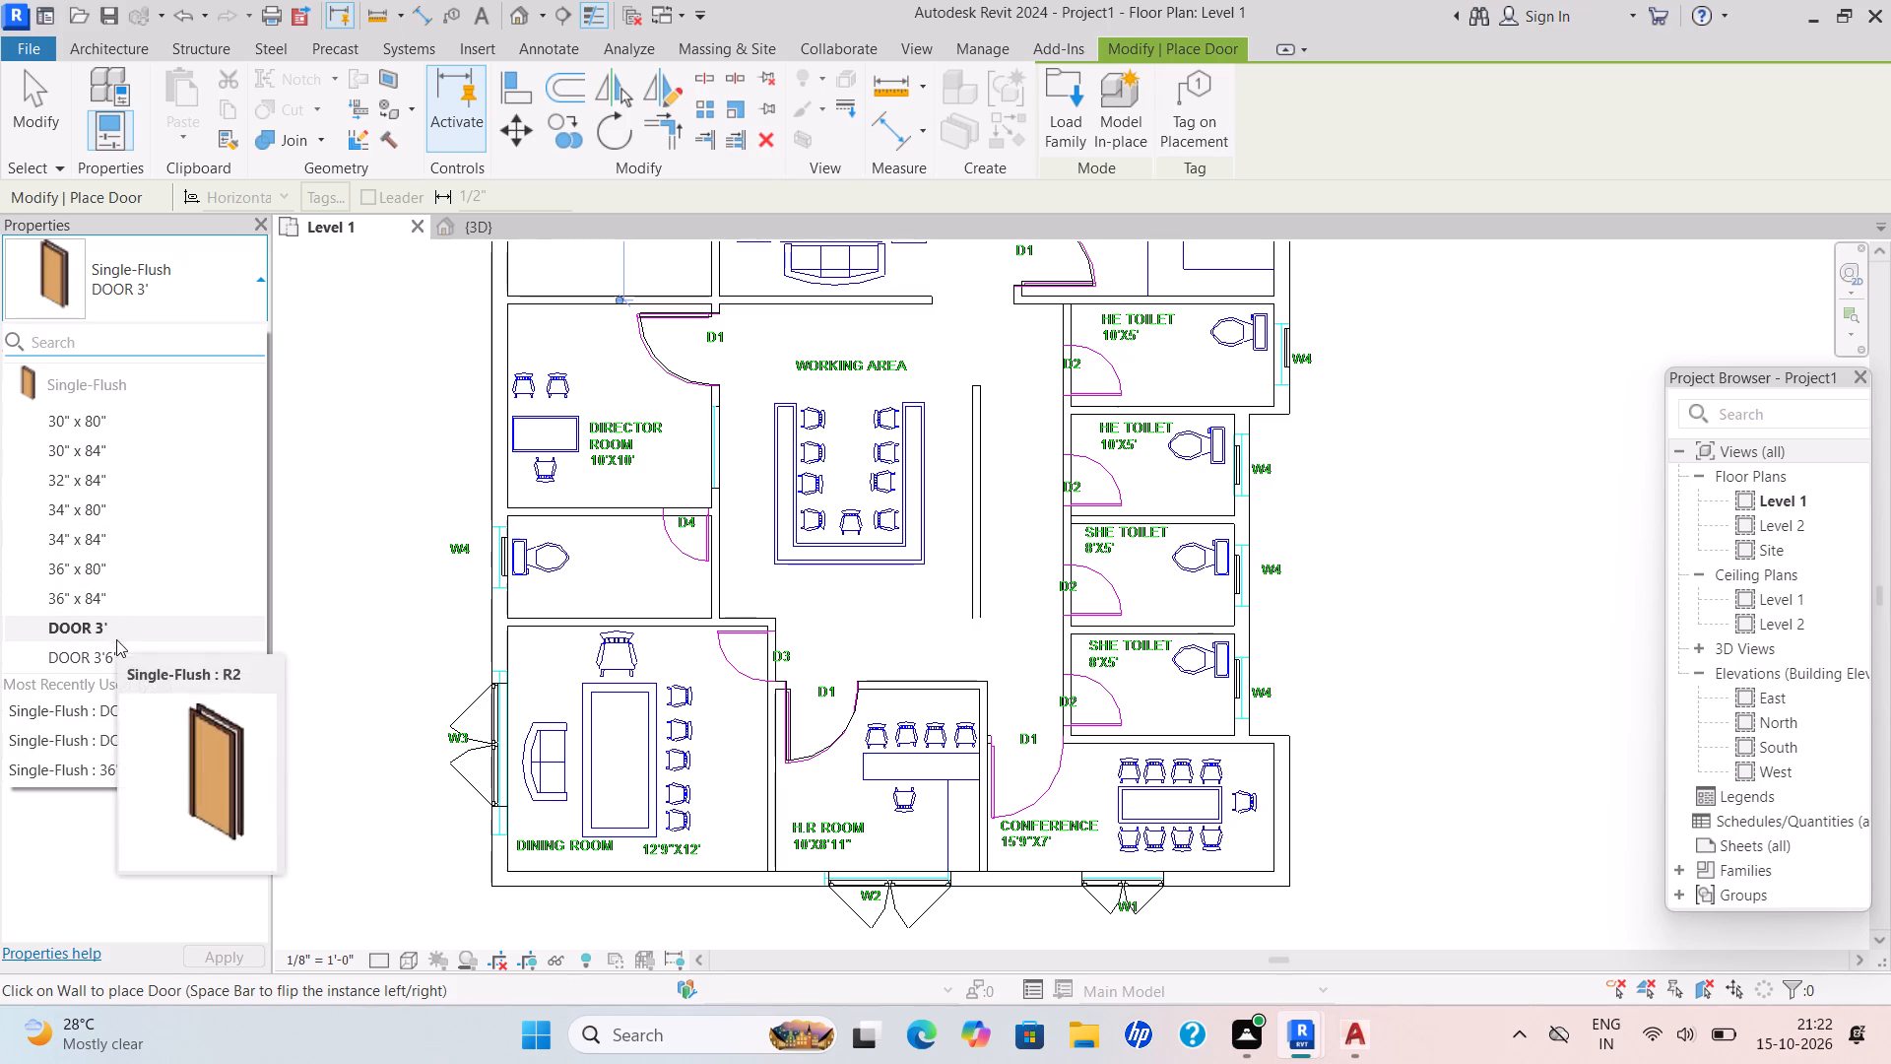
click(88, 600)
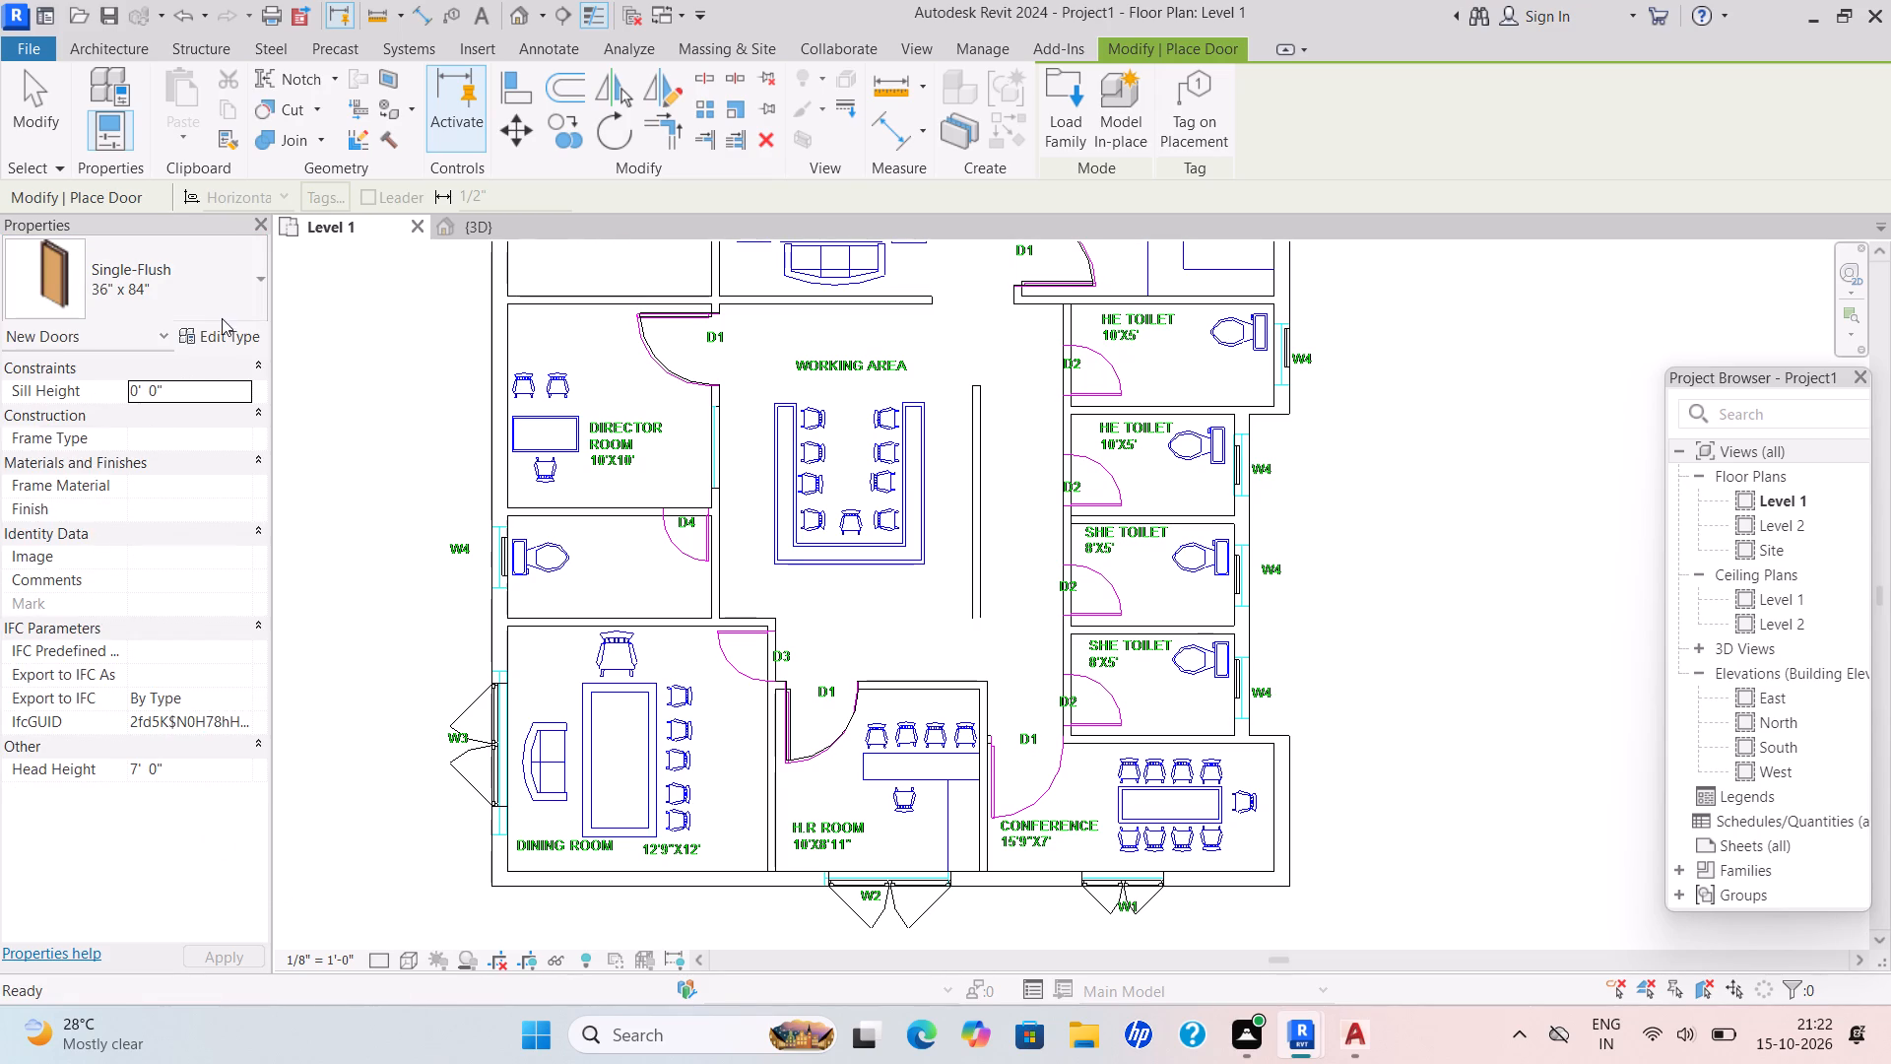
drag(222, 318, 221, 329)
click(221, 329)
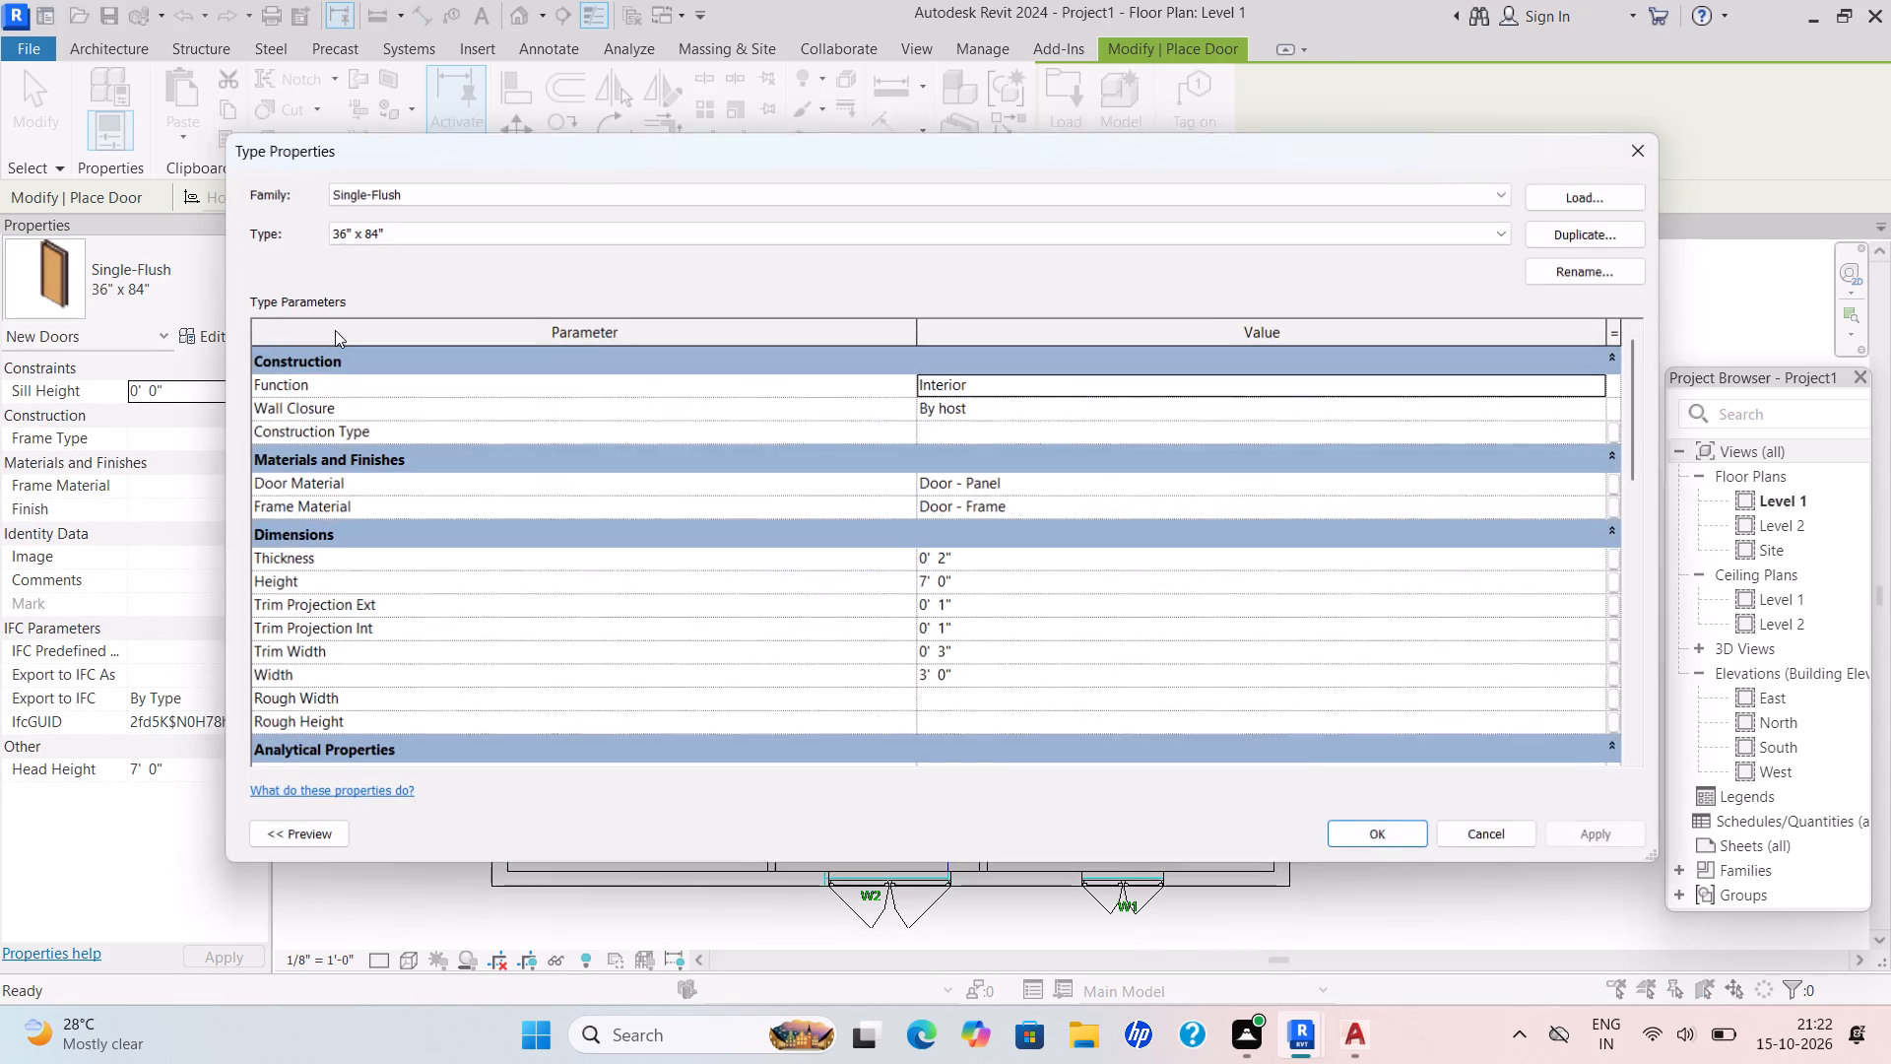
click(1625, 233)
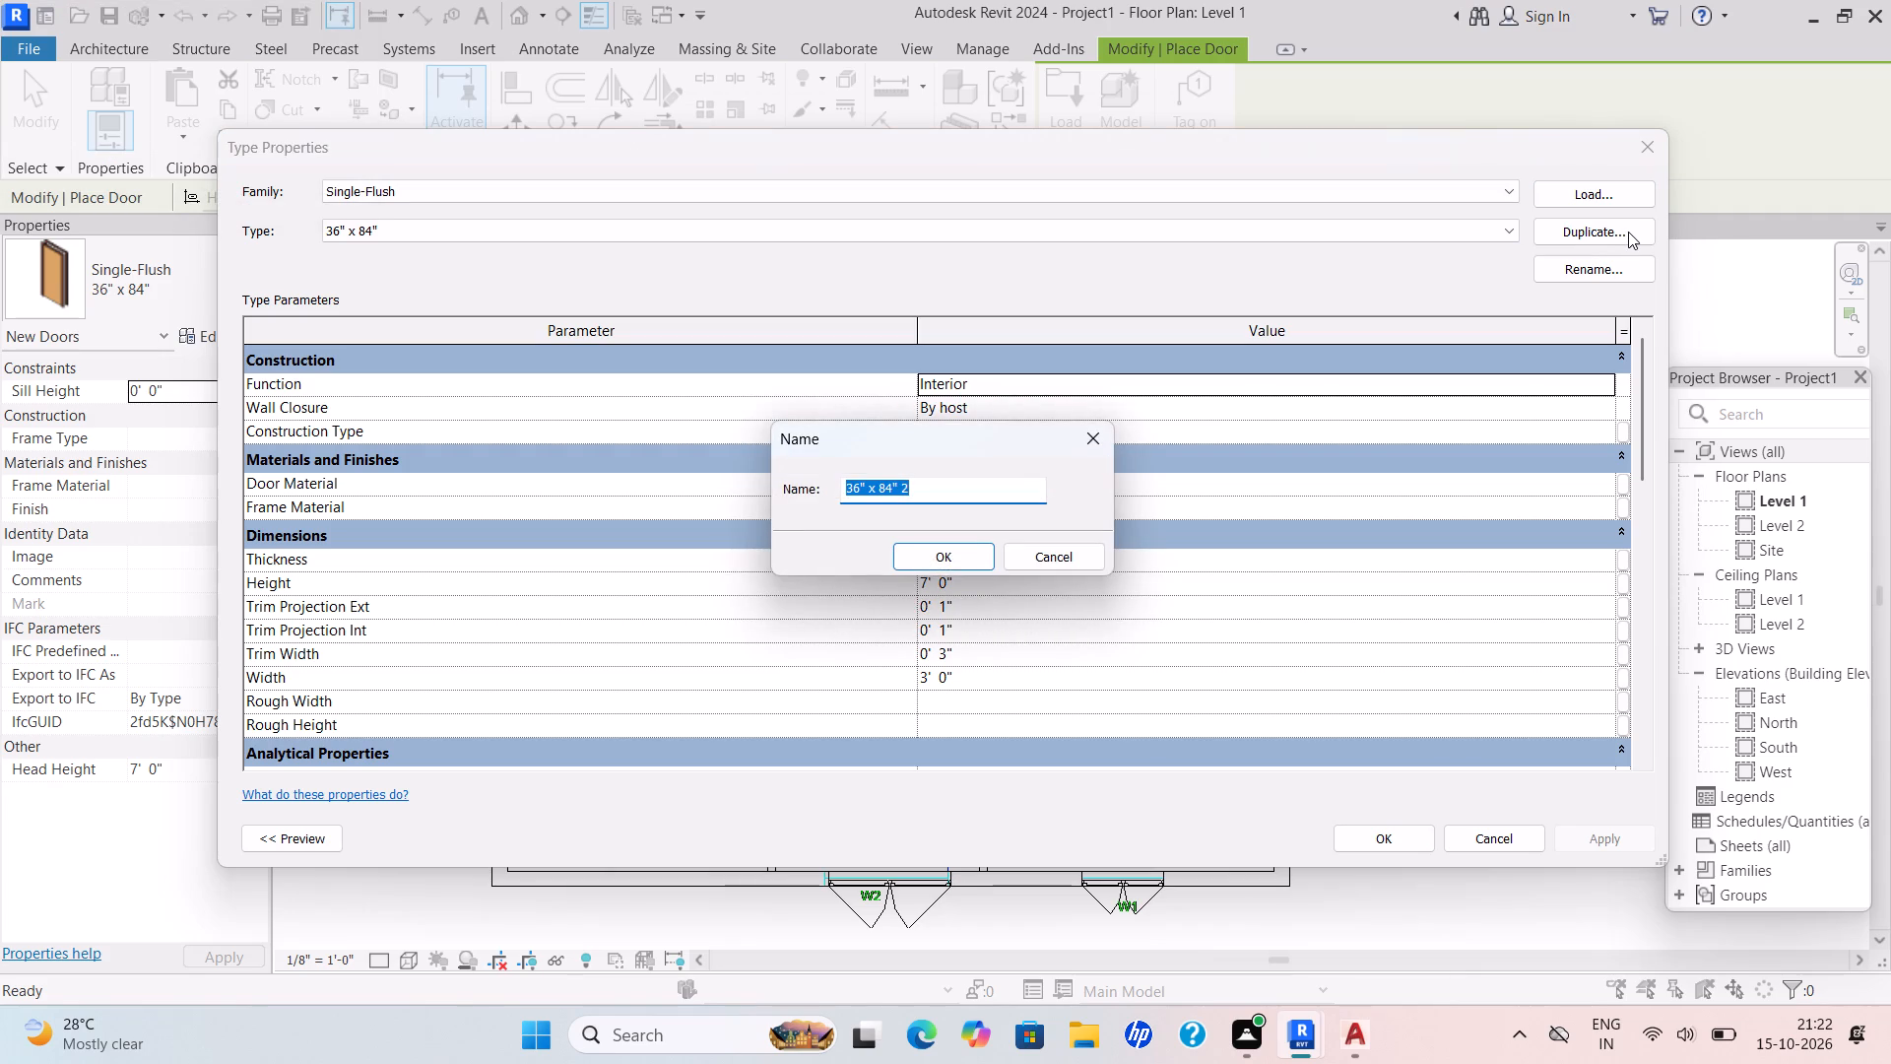
key(BackSpace)
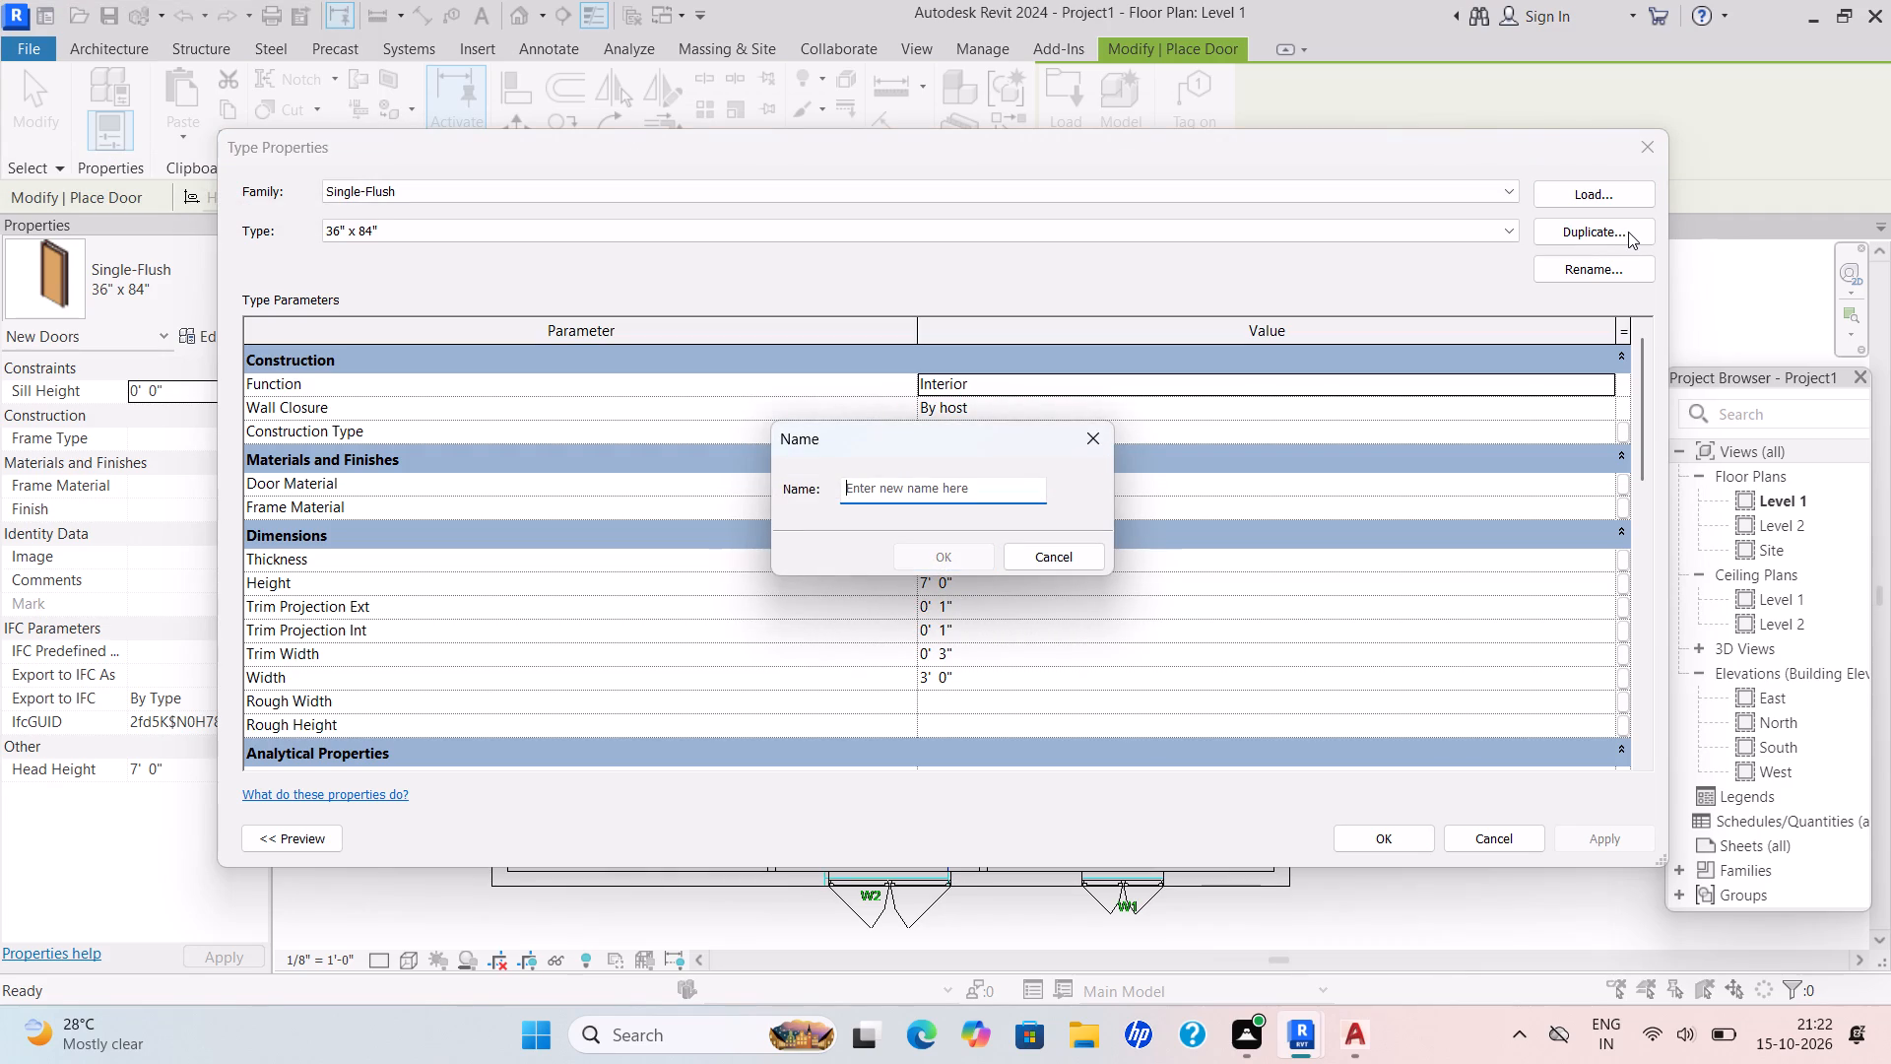
text(2'6")
key(Return)
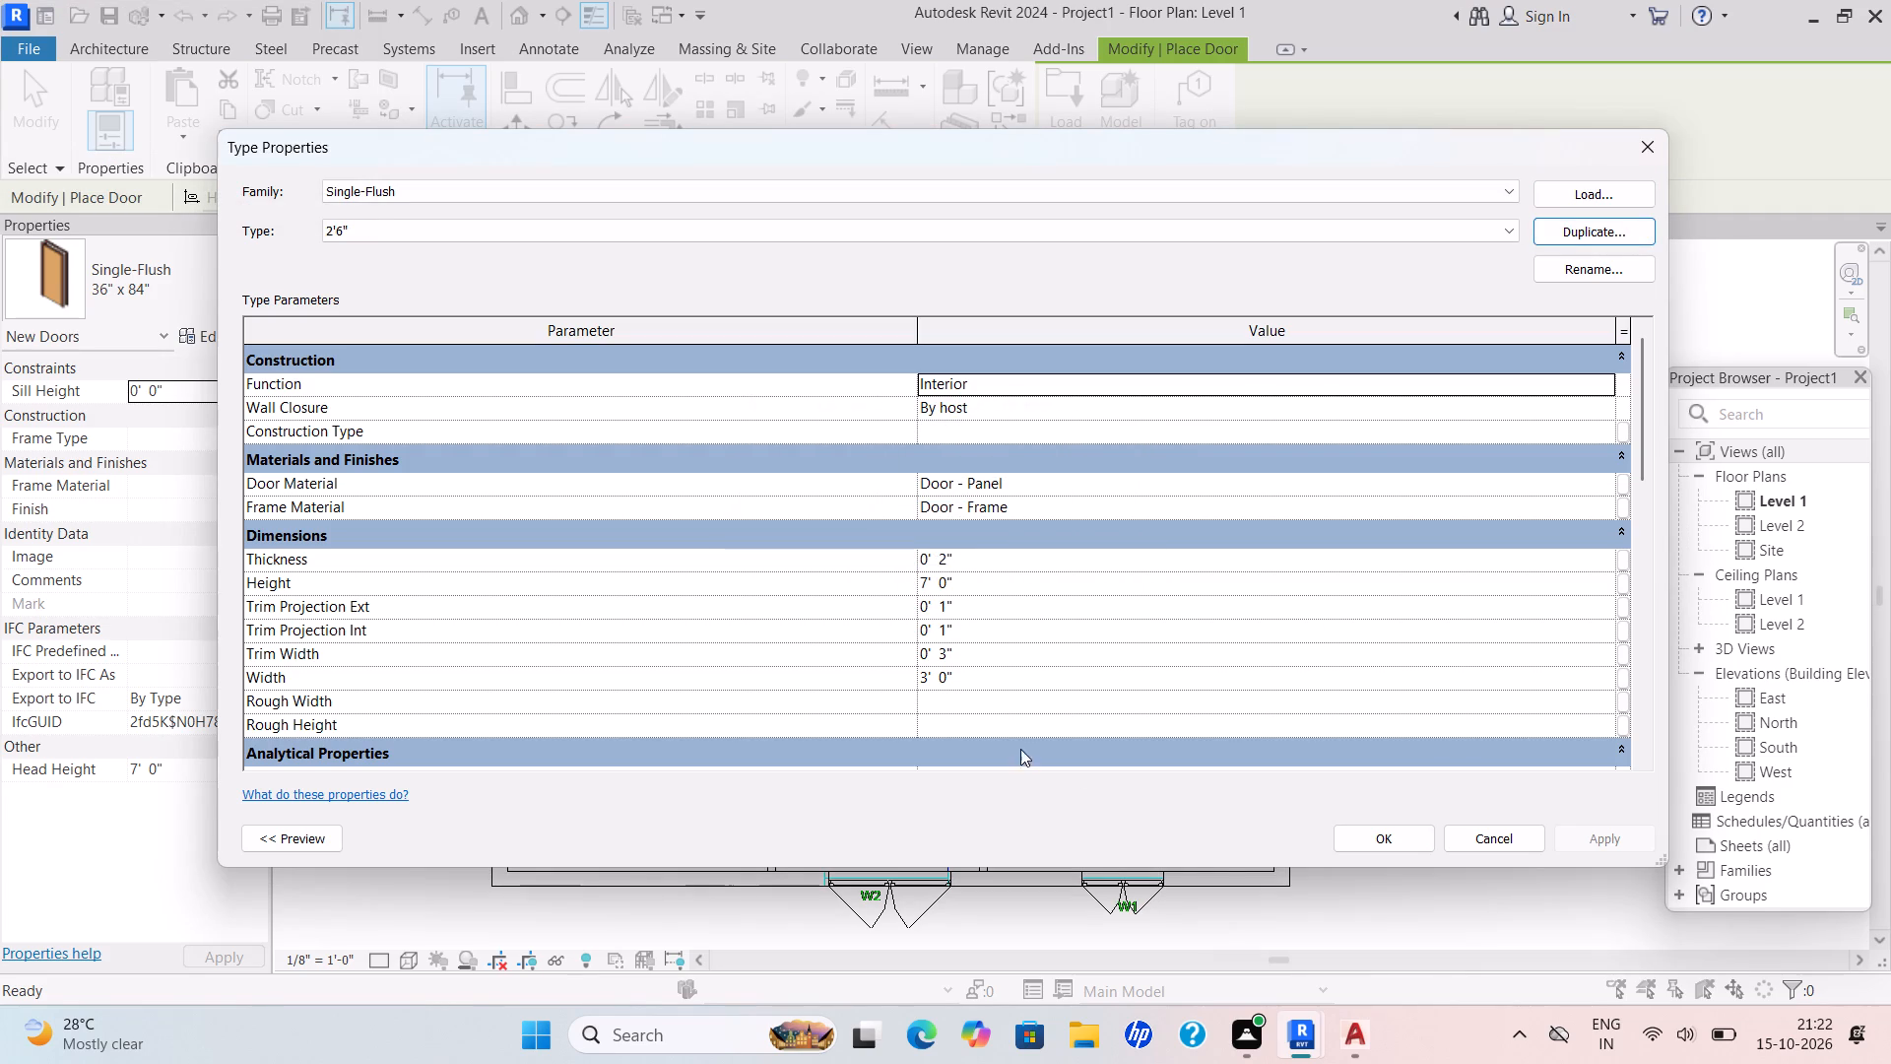
Set the width of the 2'6" door type to 2'6" and apply it.
drag(995, 669, 942, 665)
key(BackSpace)
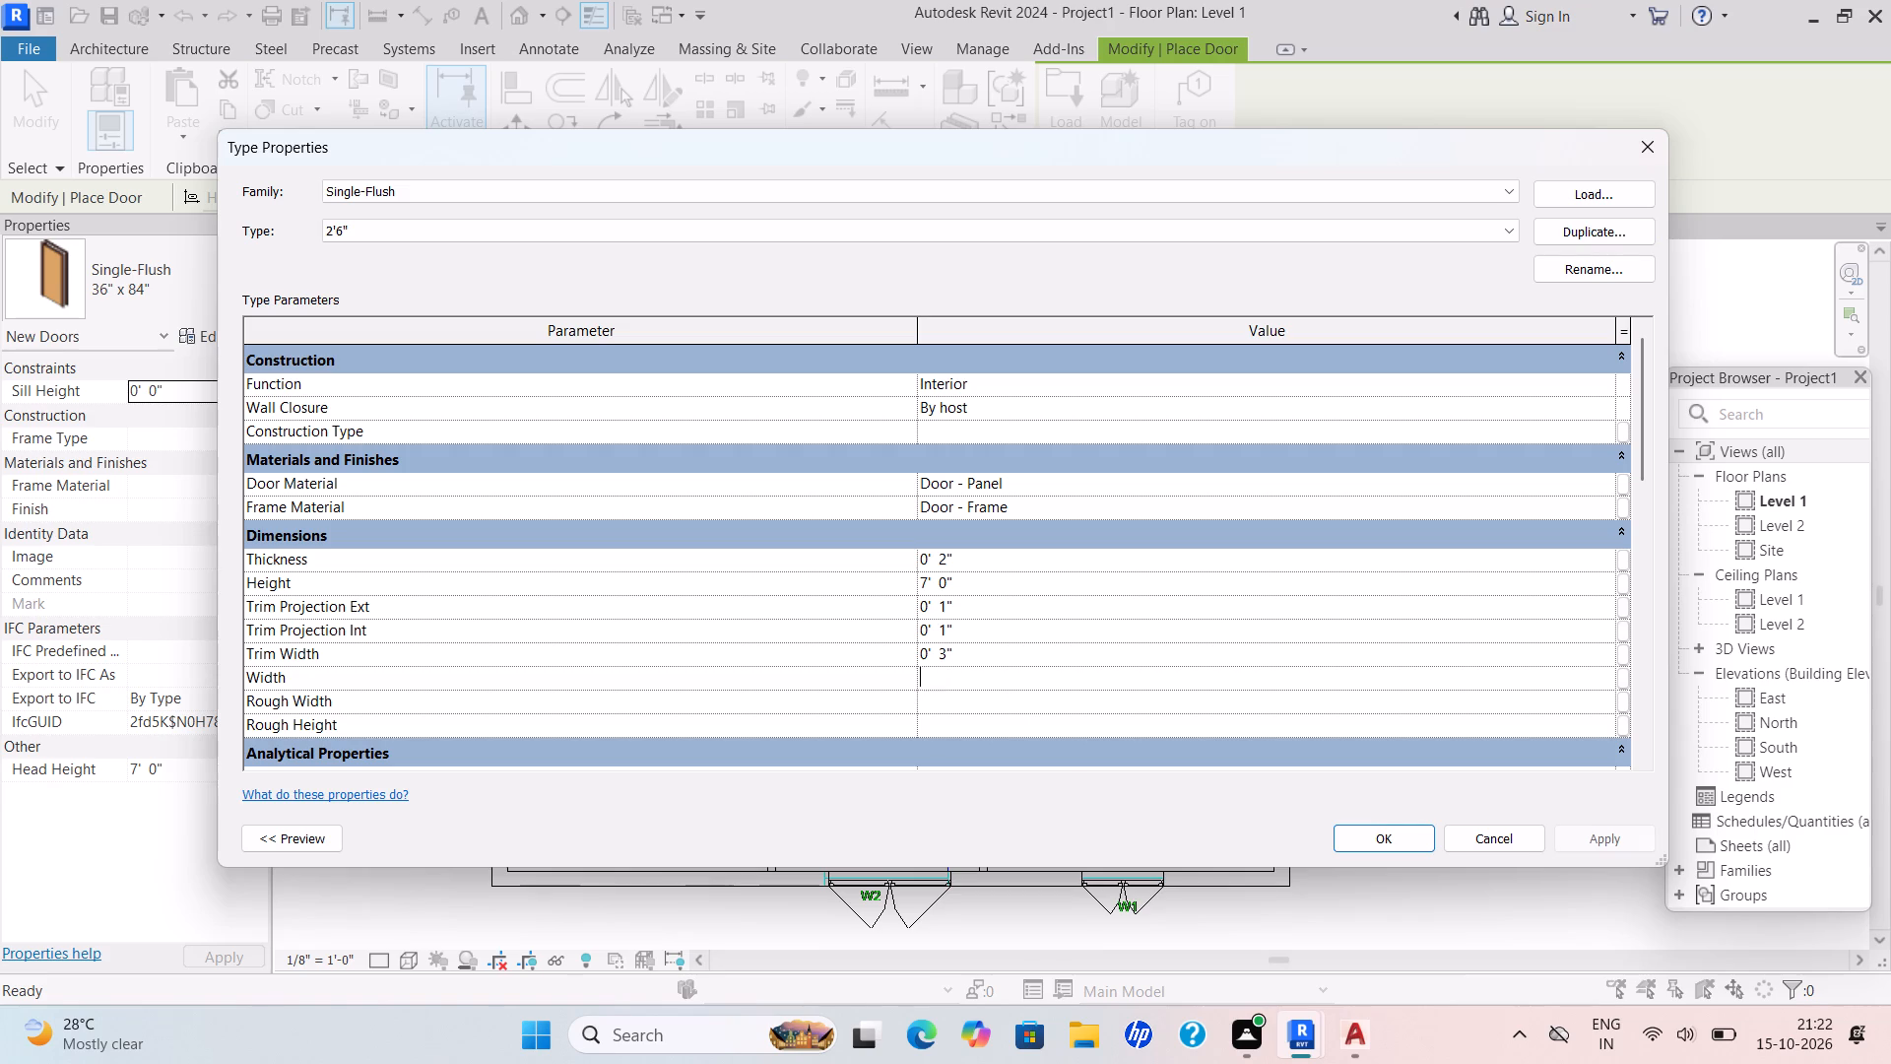
text(2')
text(6")
key(Return)
click(1595, 836)
click(1389, 835)
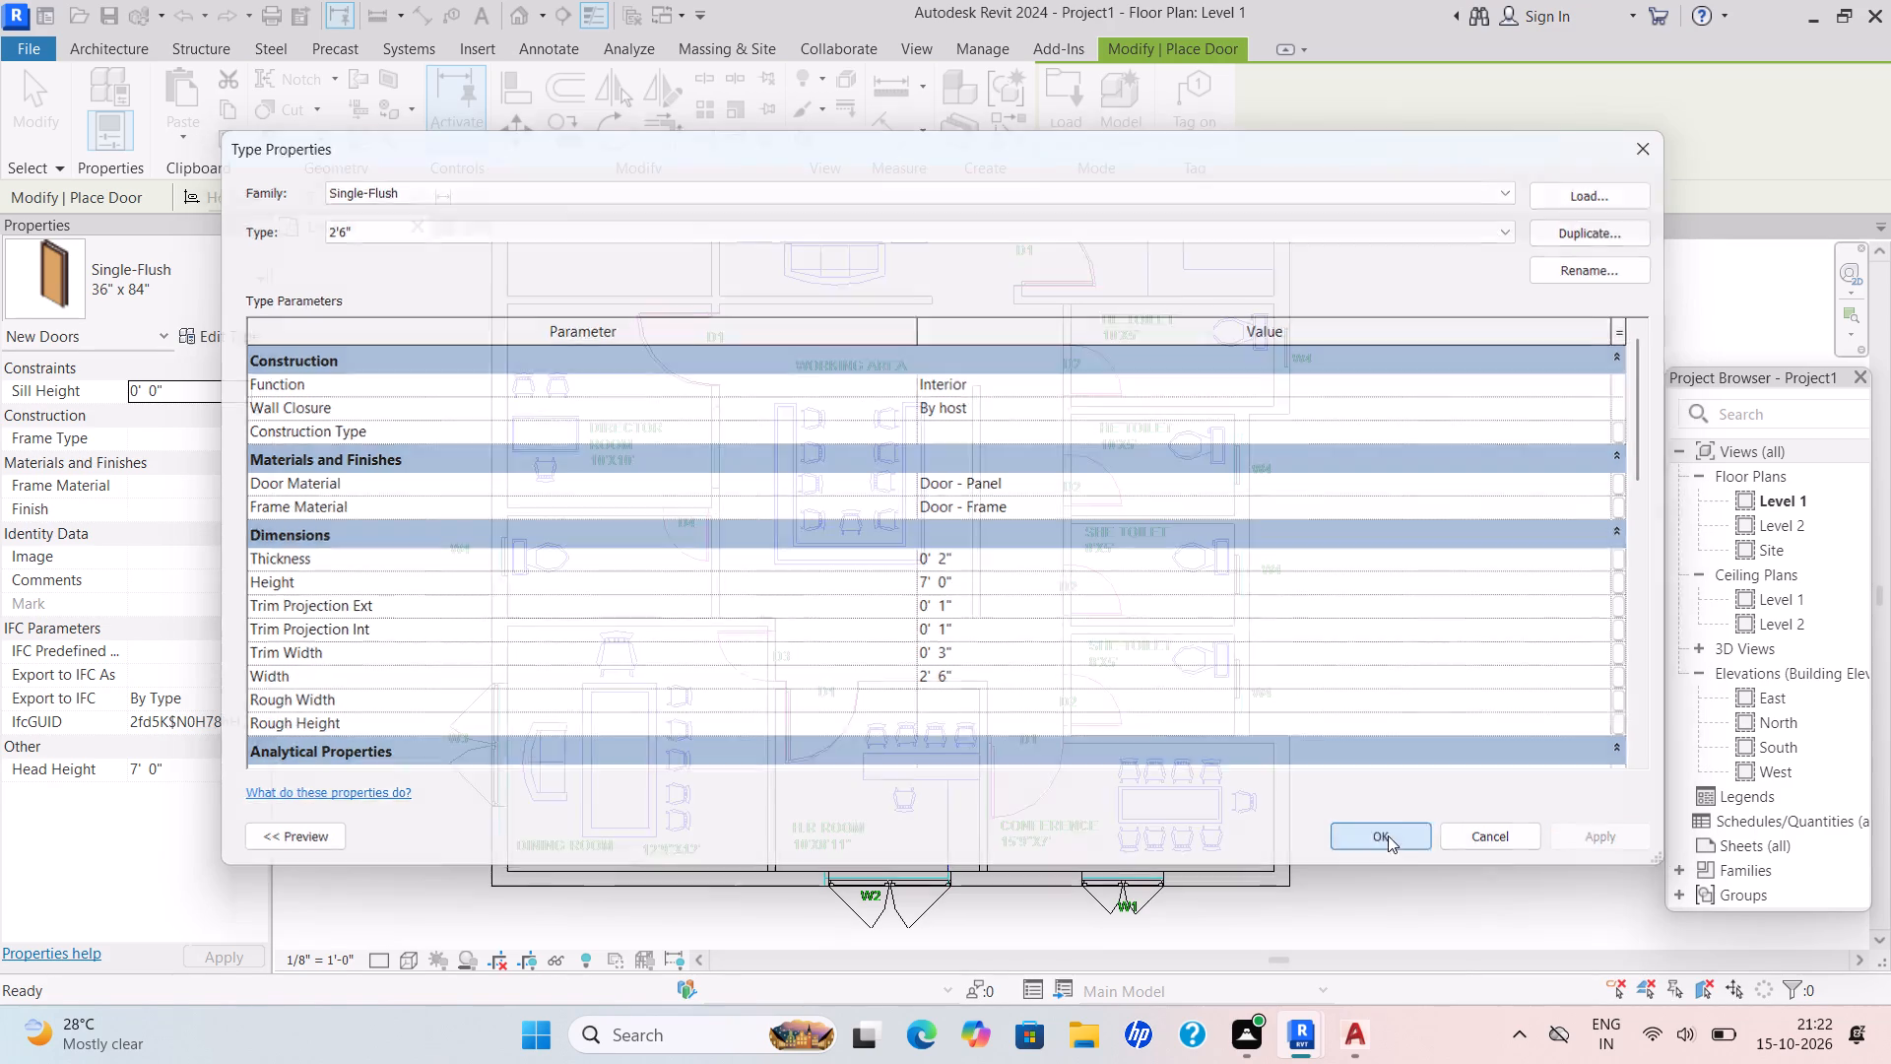
Place a 2'6" door at the D4 mark in the wall between the Director Room and its toilet, swinging into the toilet.
scroll(681, 513, up, 2)
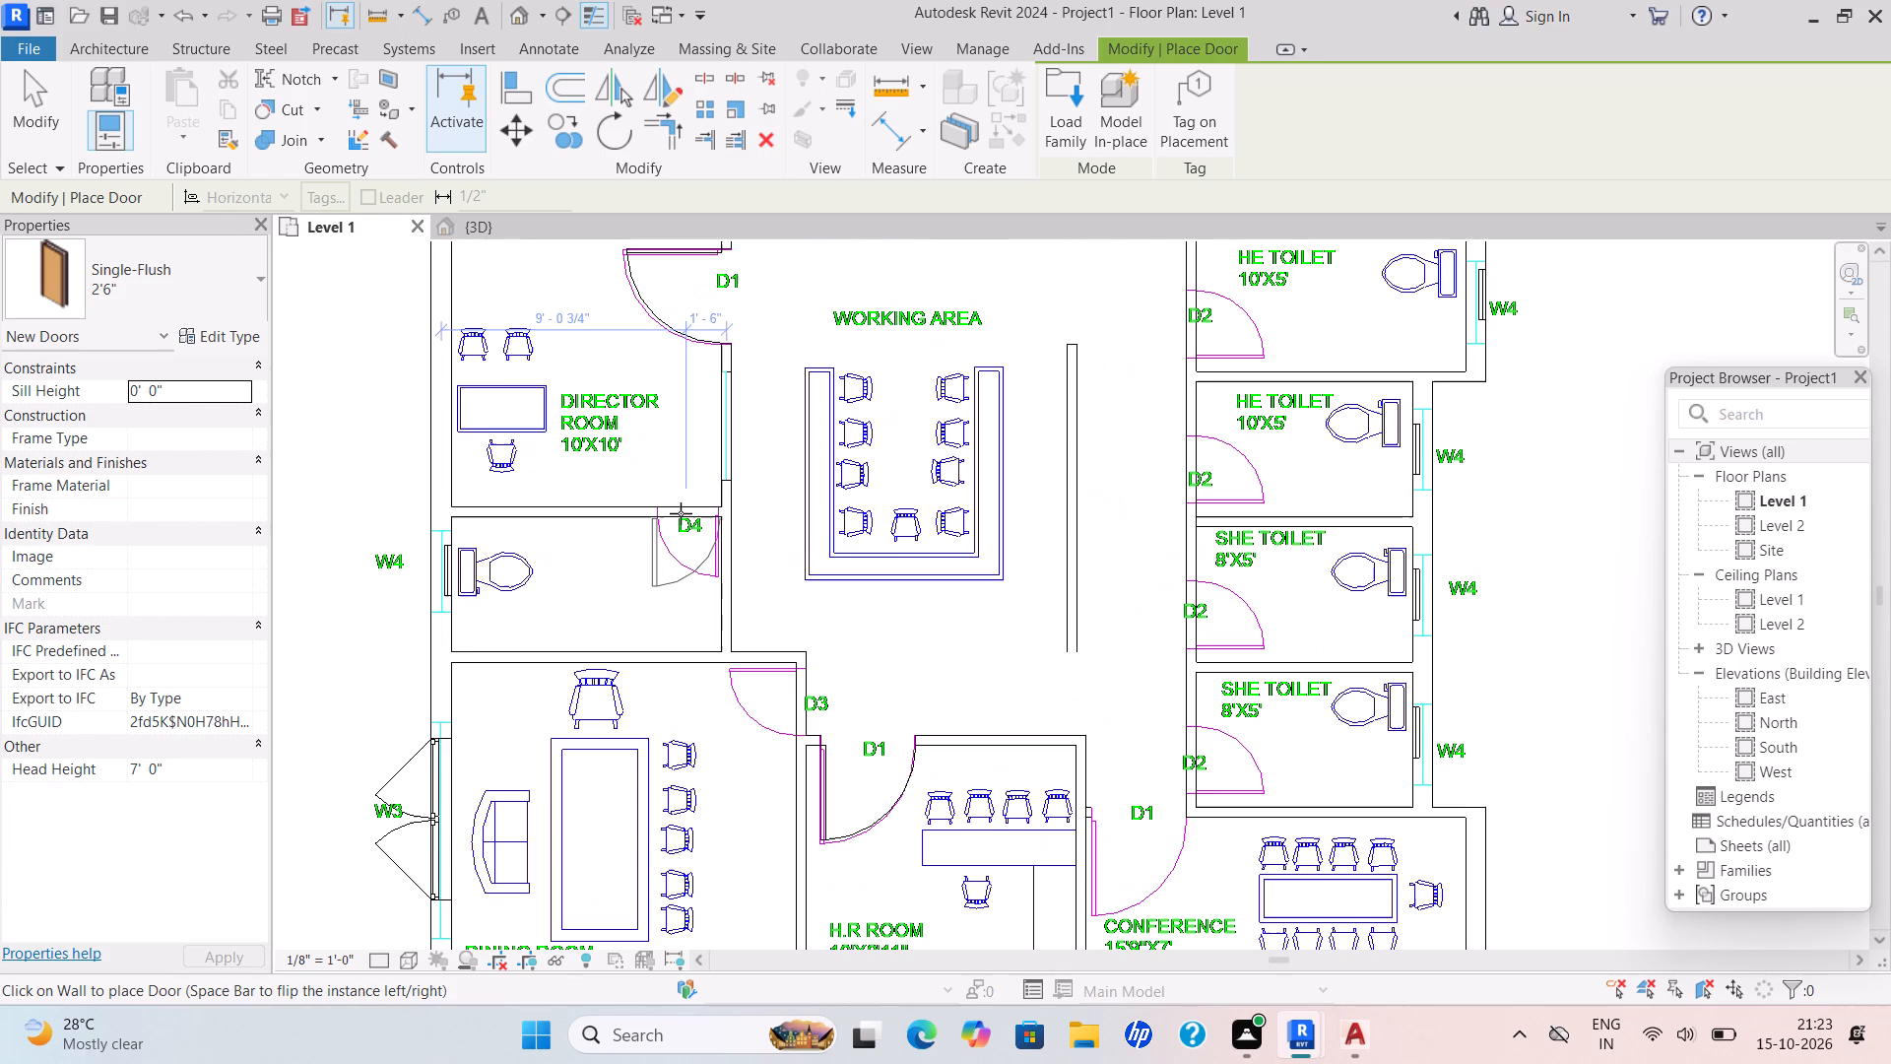
key(space)
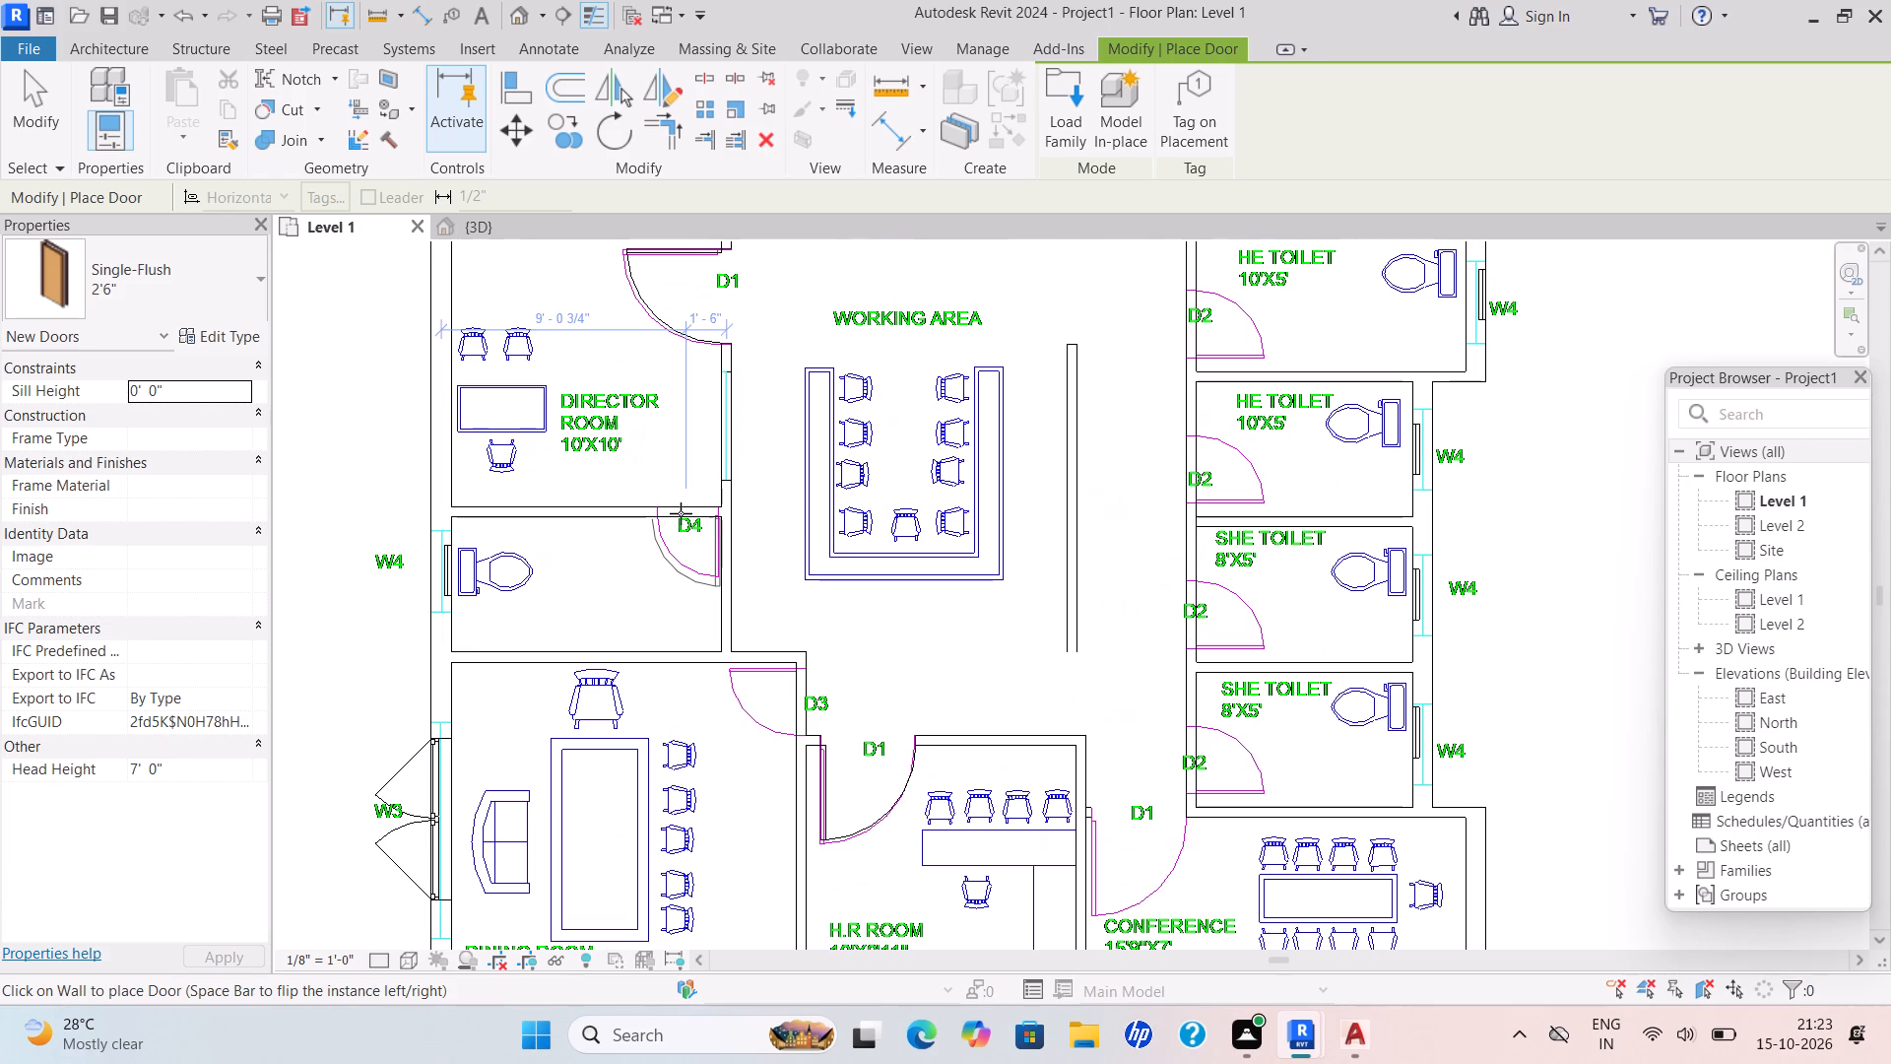
scroll(681, 513, up, 5)
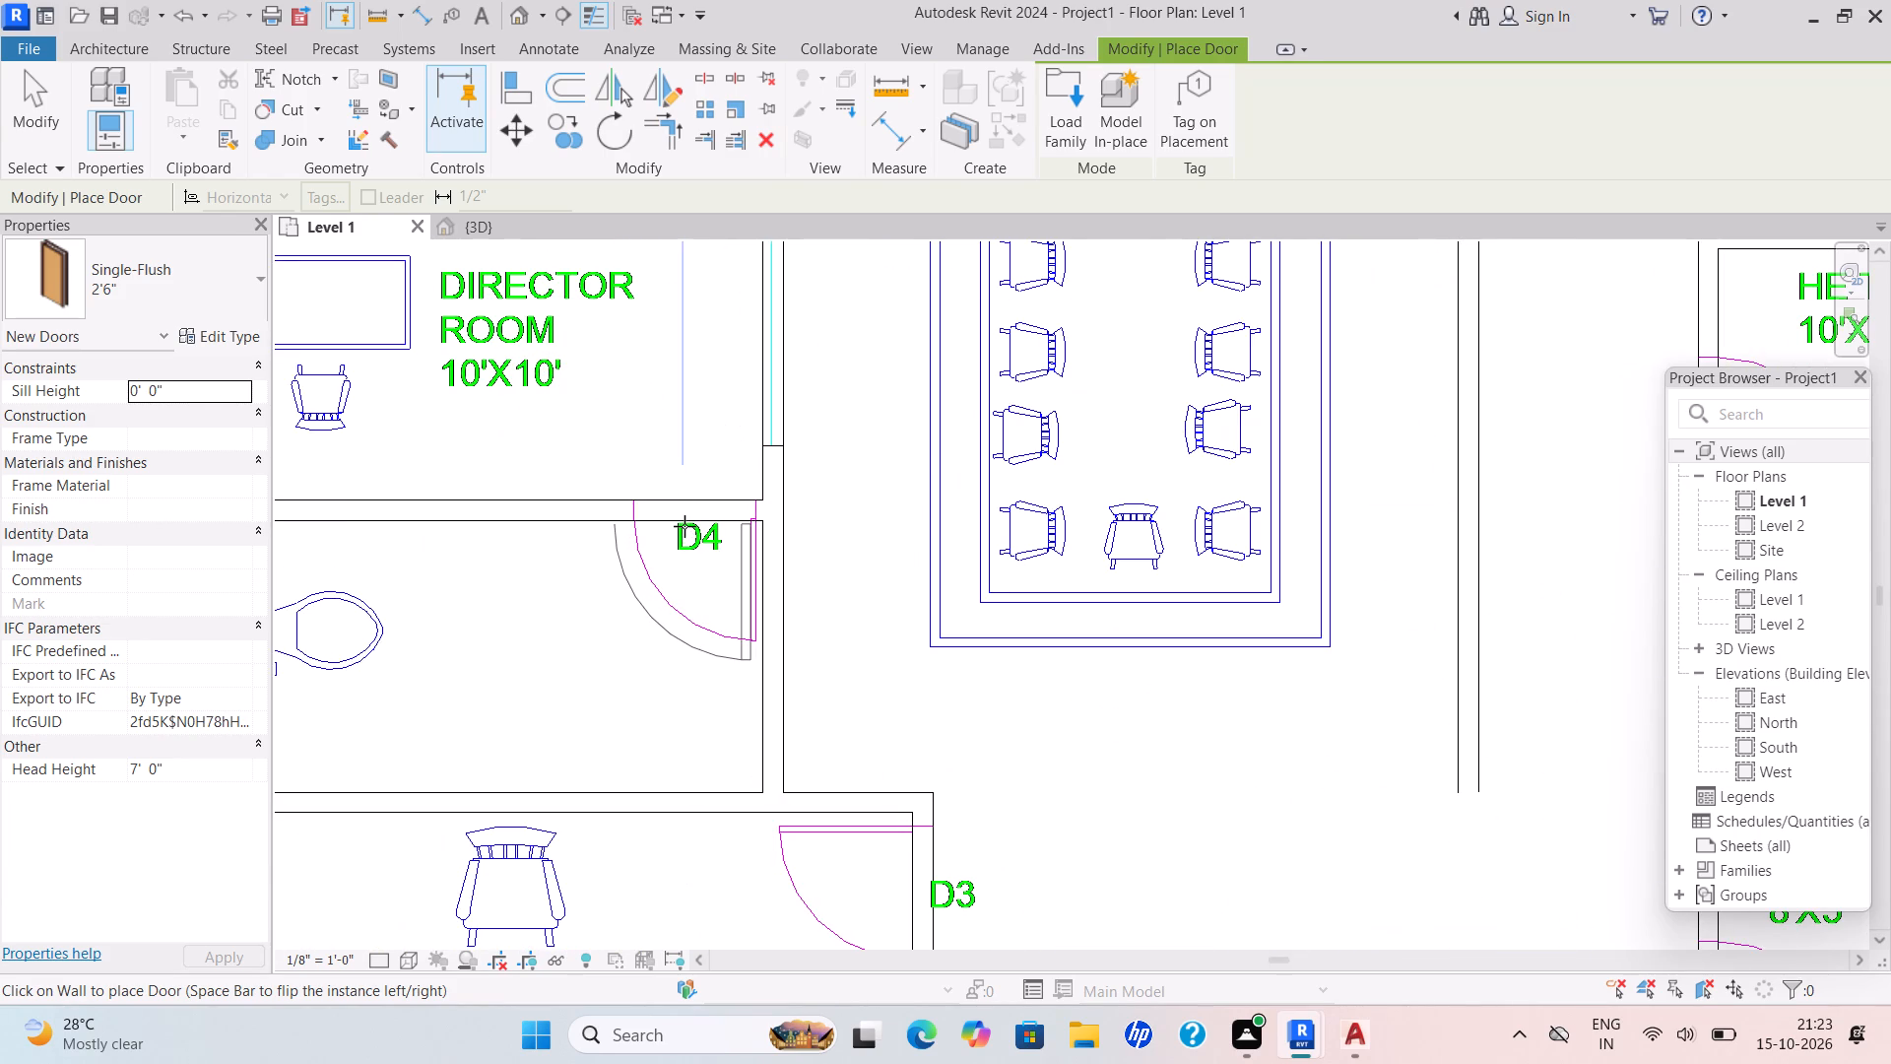
click(684, 523)
Place 2'6" doors at the D2 marks in the west walls of the two HE Toilets, swinging inward.
scroll(891, 513, down, 2)
middle_drag(893, 513, 856, 584)
scroll(808, 539, down, 4)
middle_drag(809, 541, 788, 618)
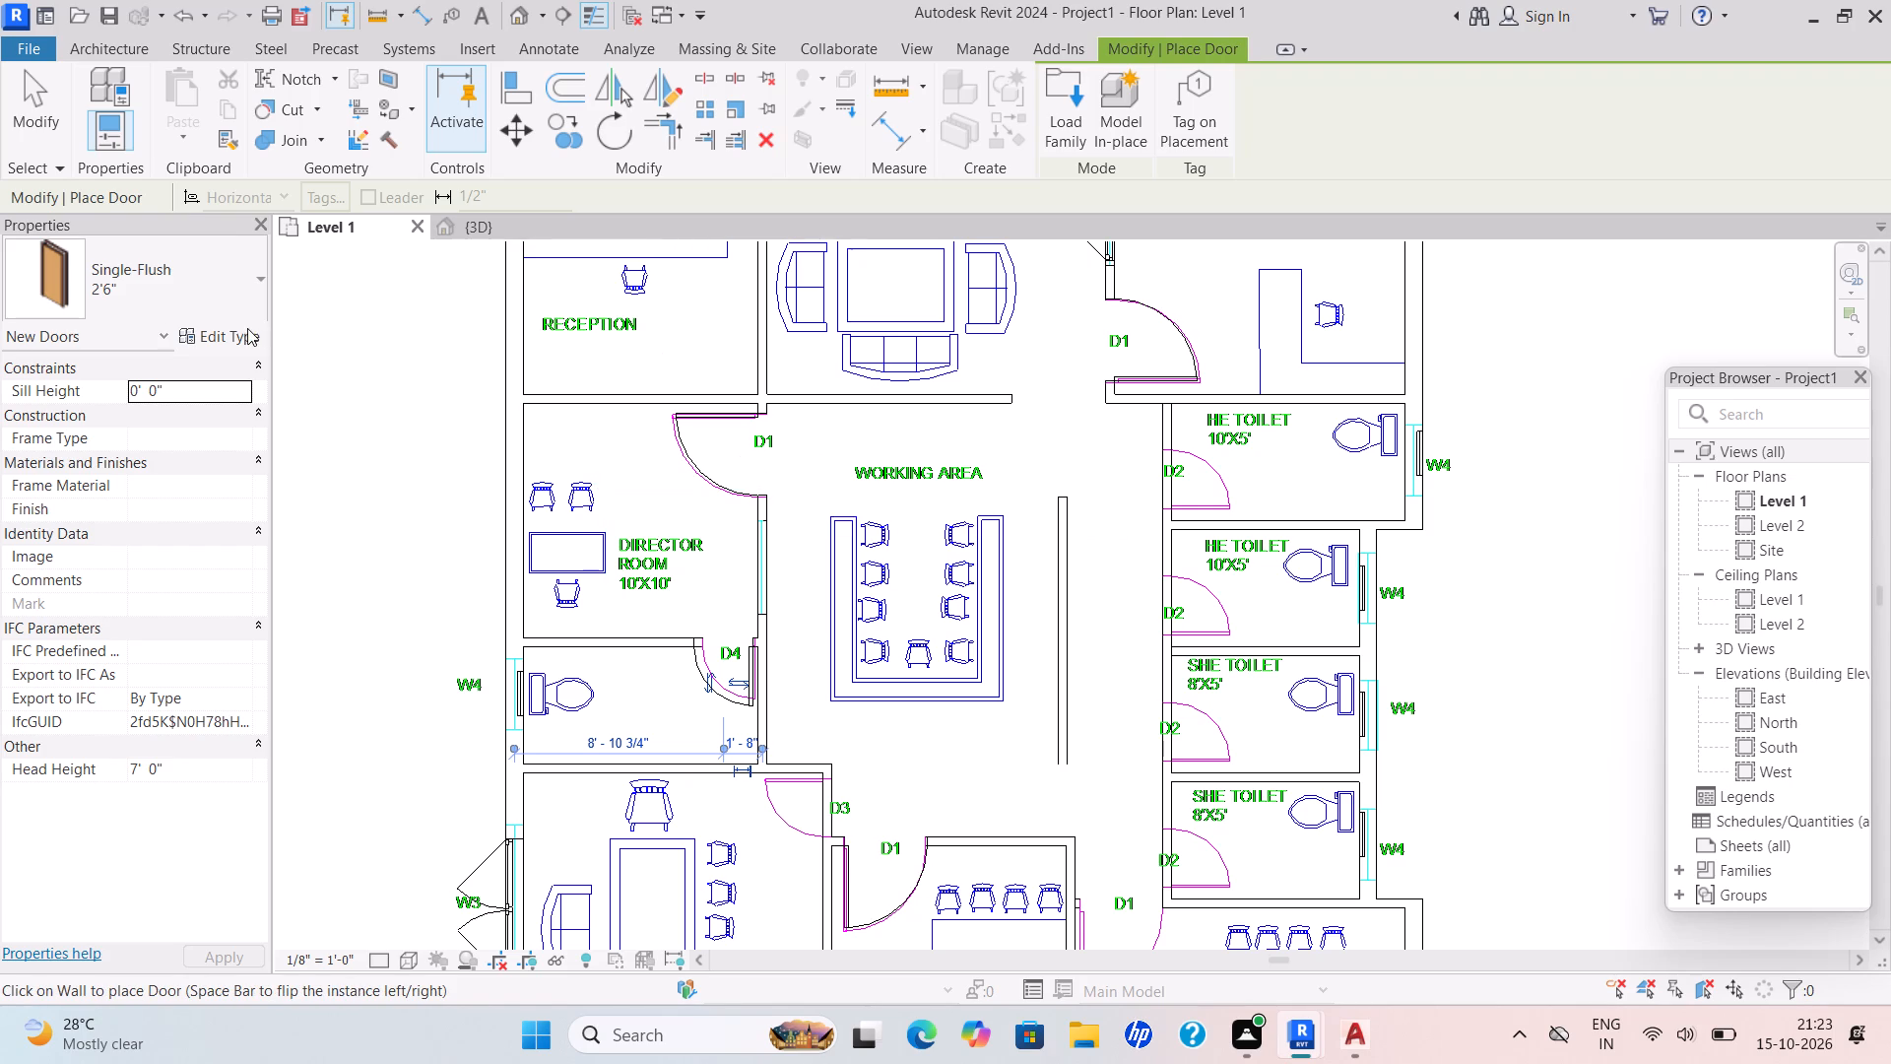
scroll(1205, 382, down, 3)
scroll(1181, 438, up, 5)
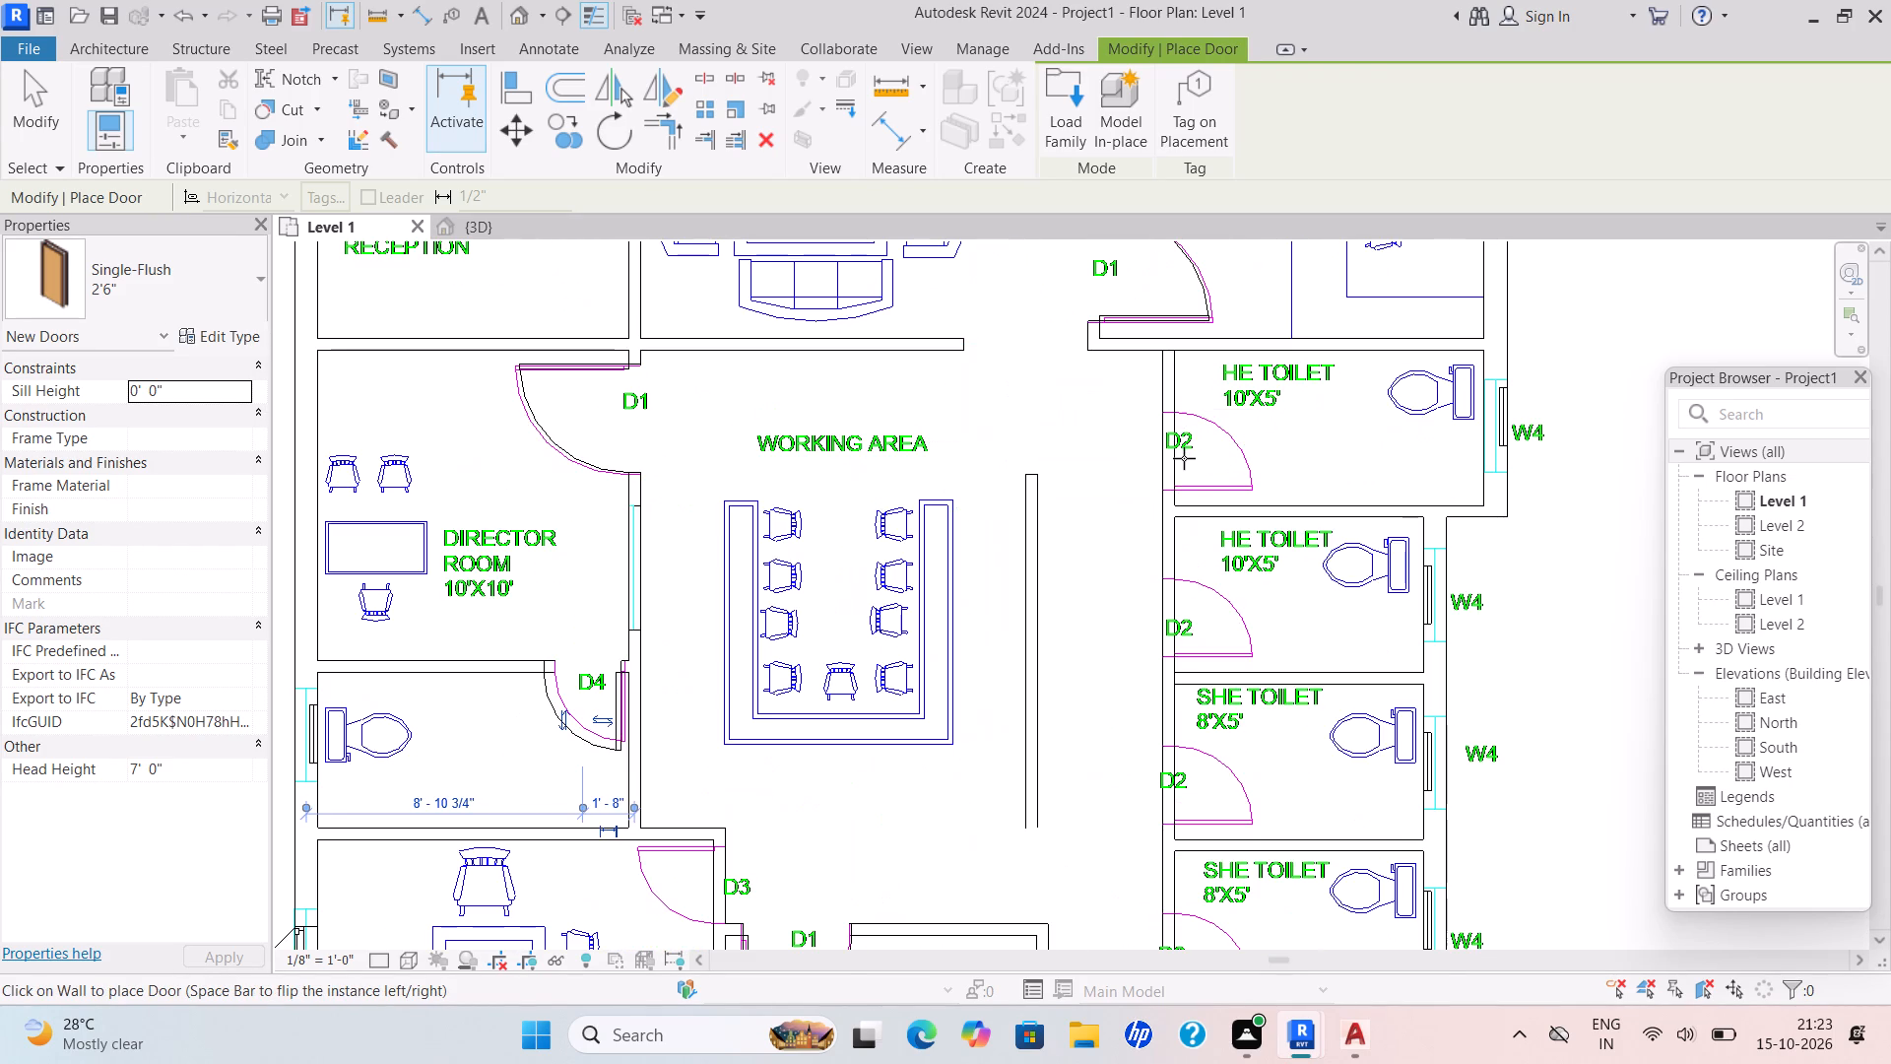
scroll(1178, 454, up, 3)
key(space)
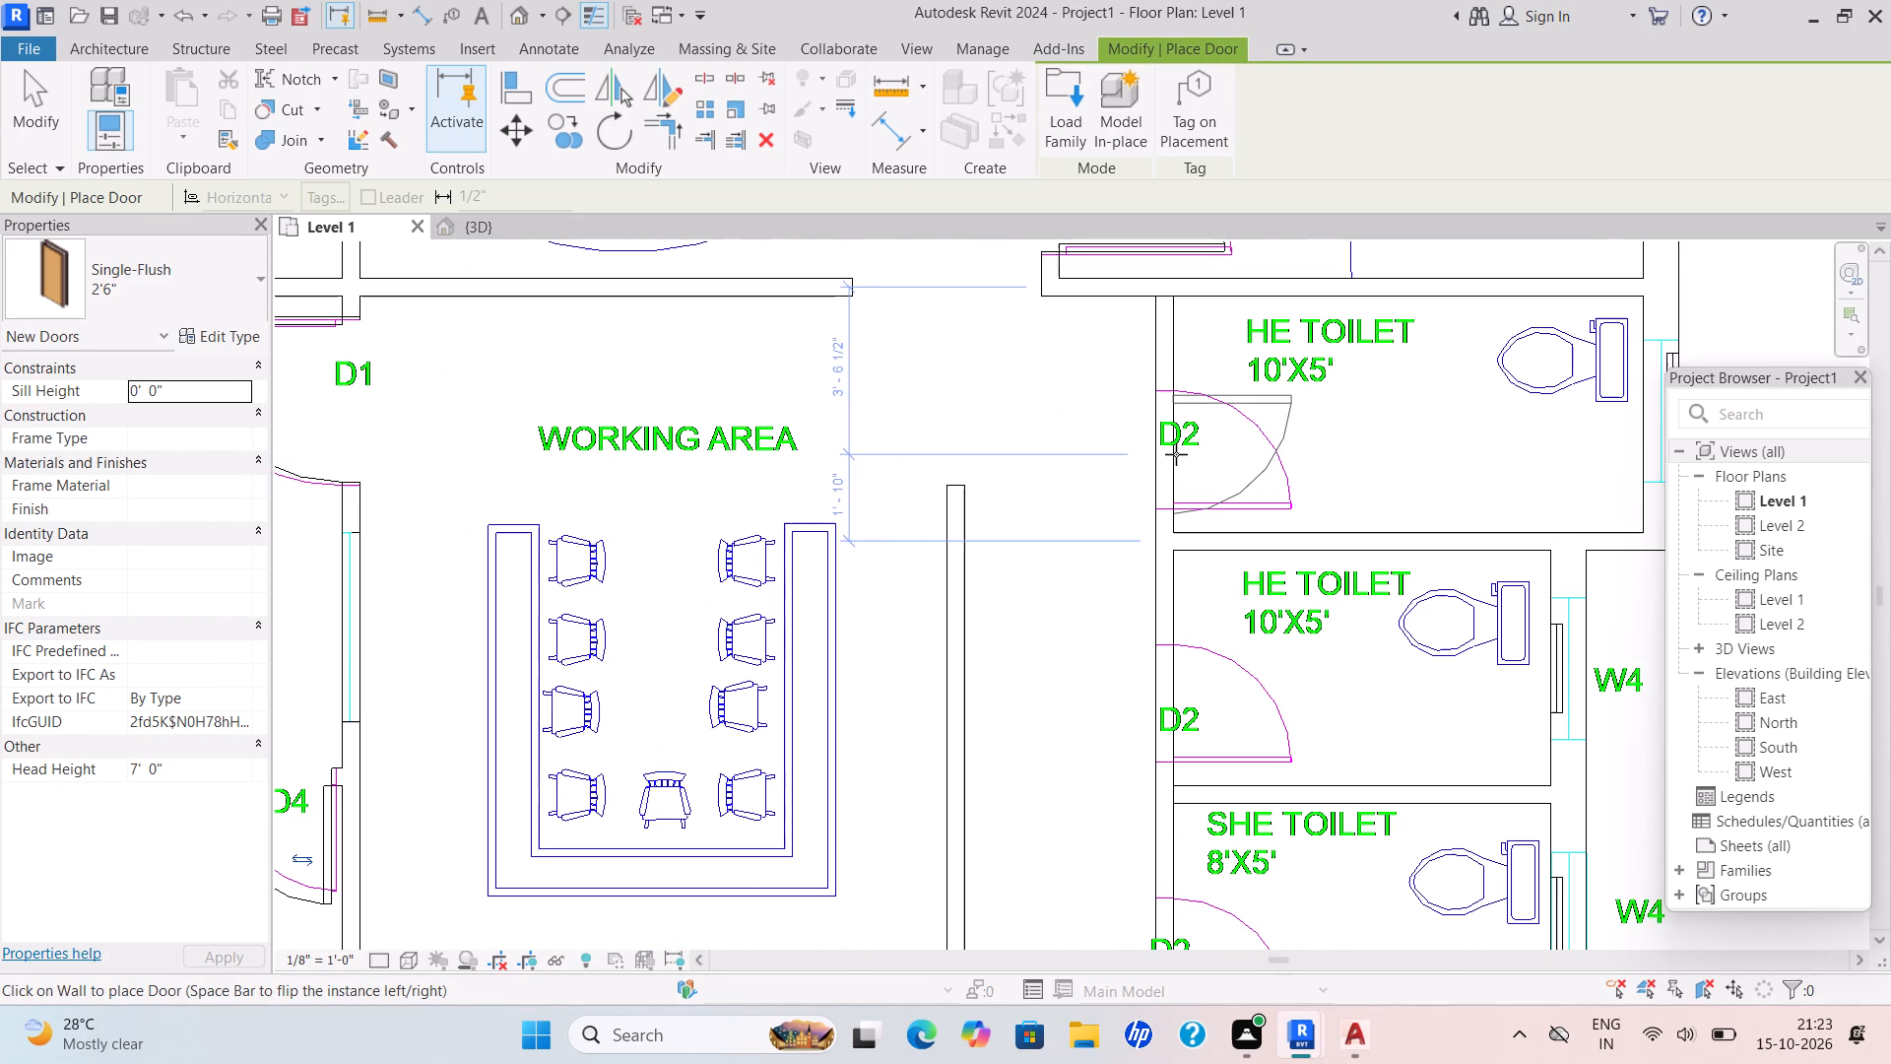
click(1176, 454)
scroll(1163, 449, down, 1)
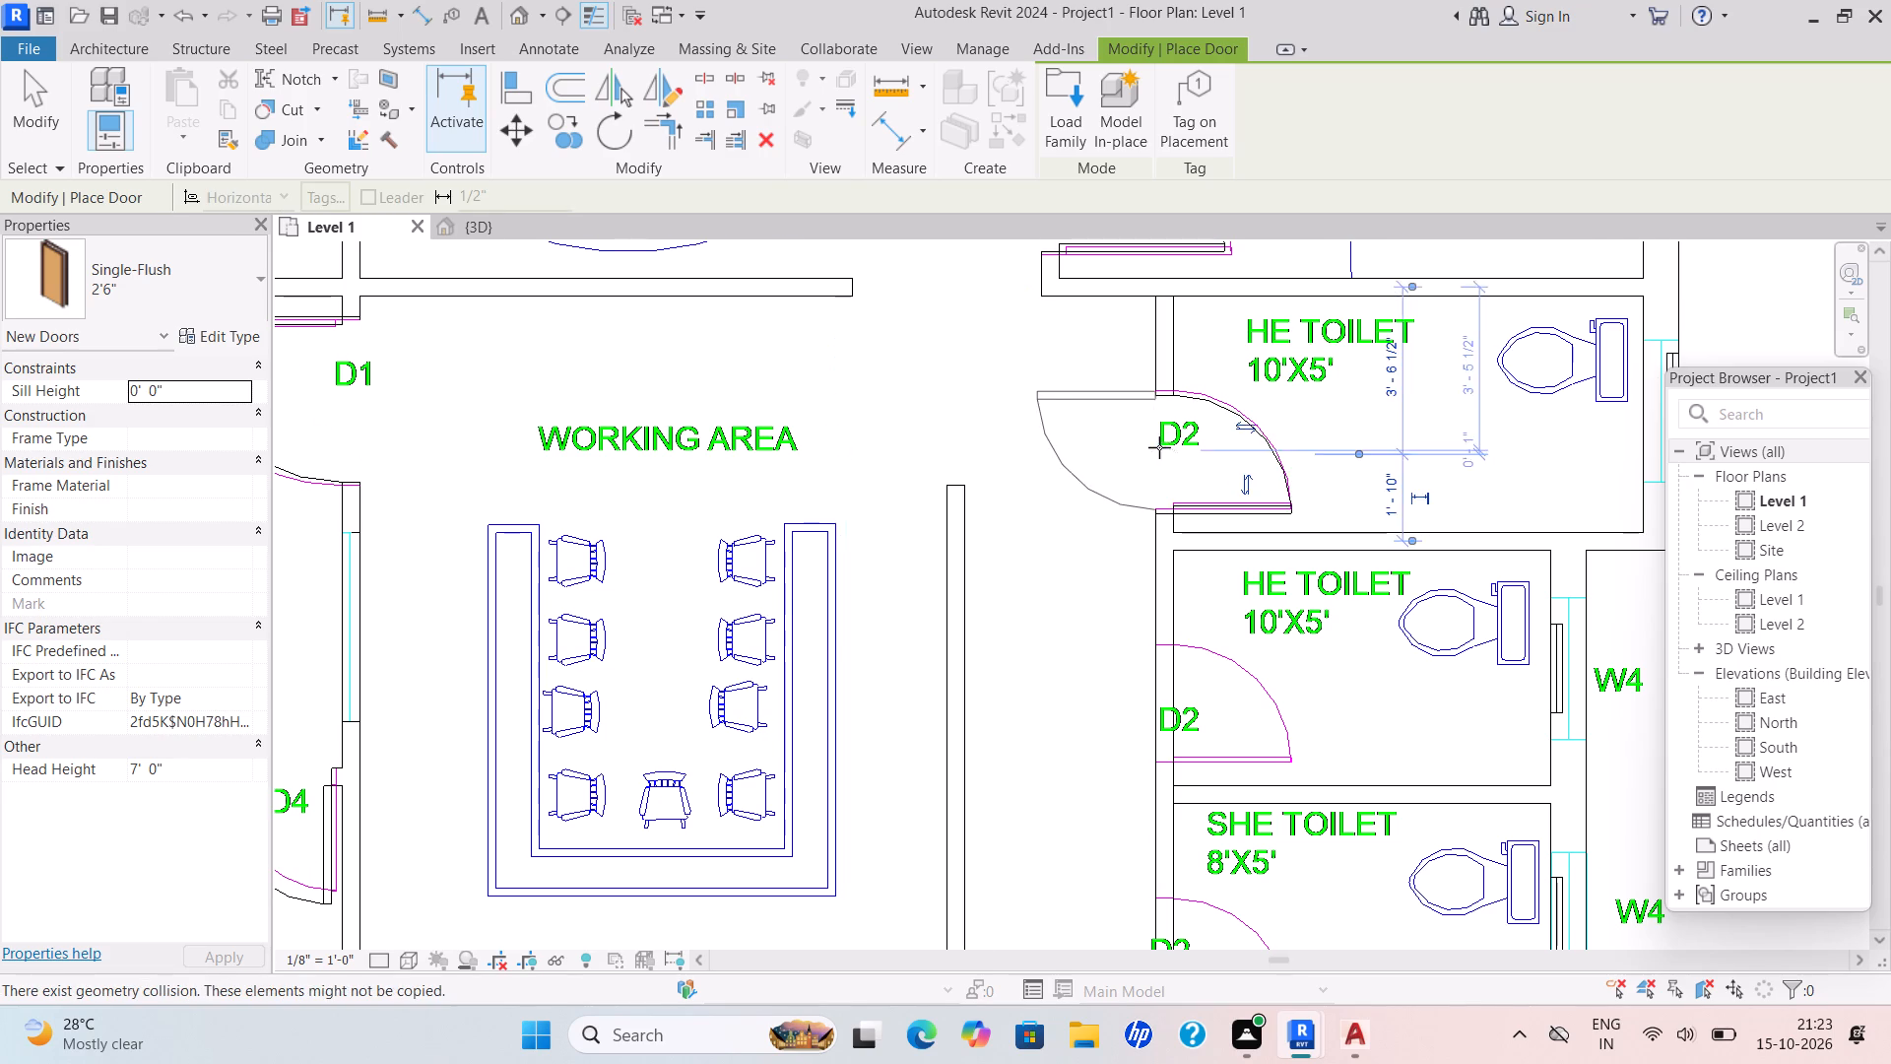
middle_drag(1157, 445, 925, 313)
scroll(934, 320, down, 1)
scroll(922, 316, up, 1)
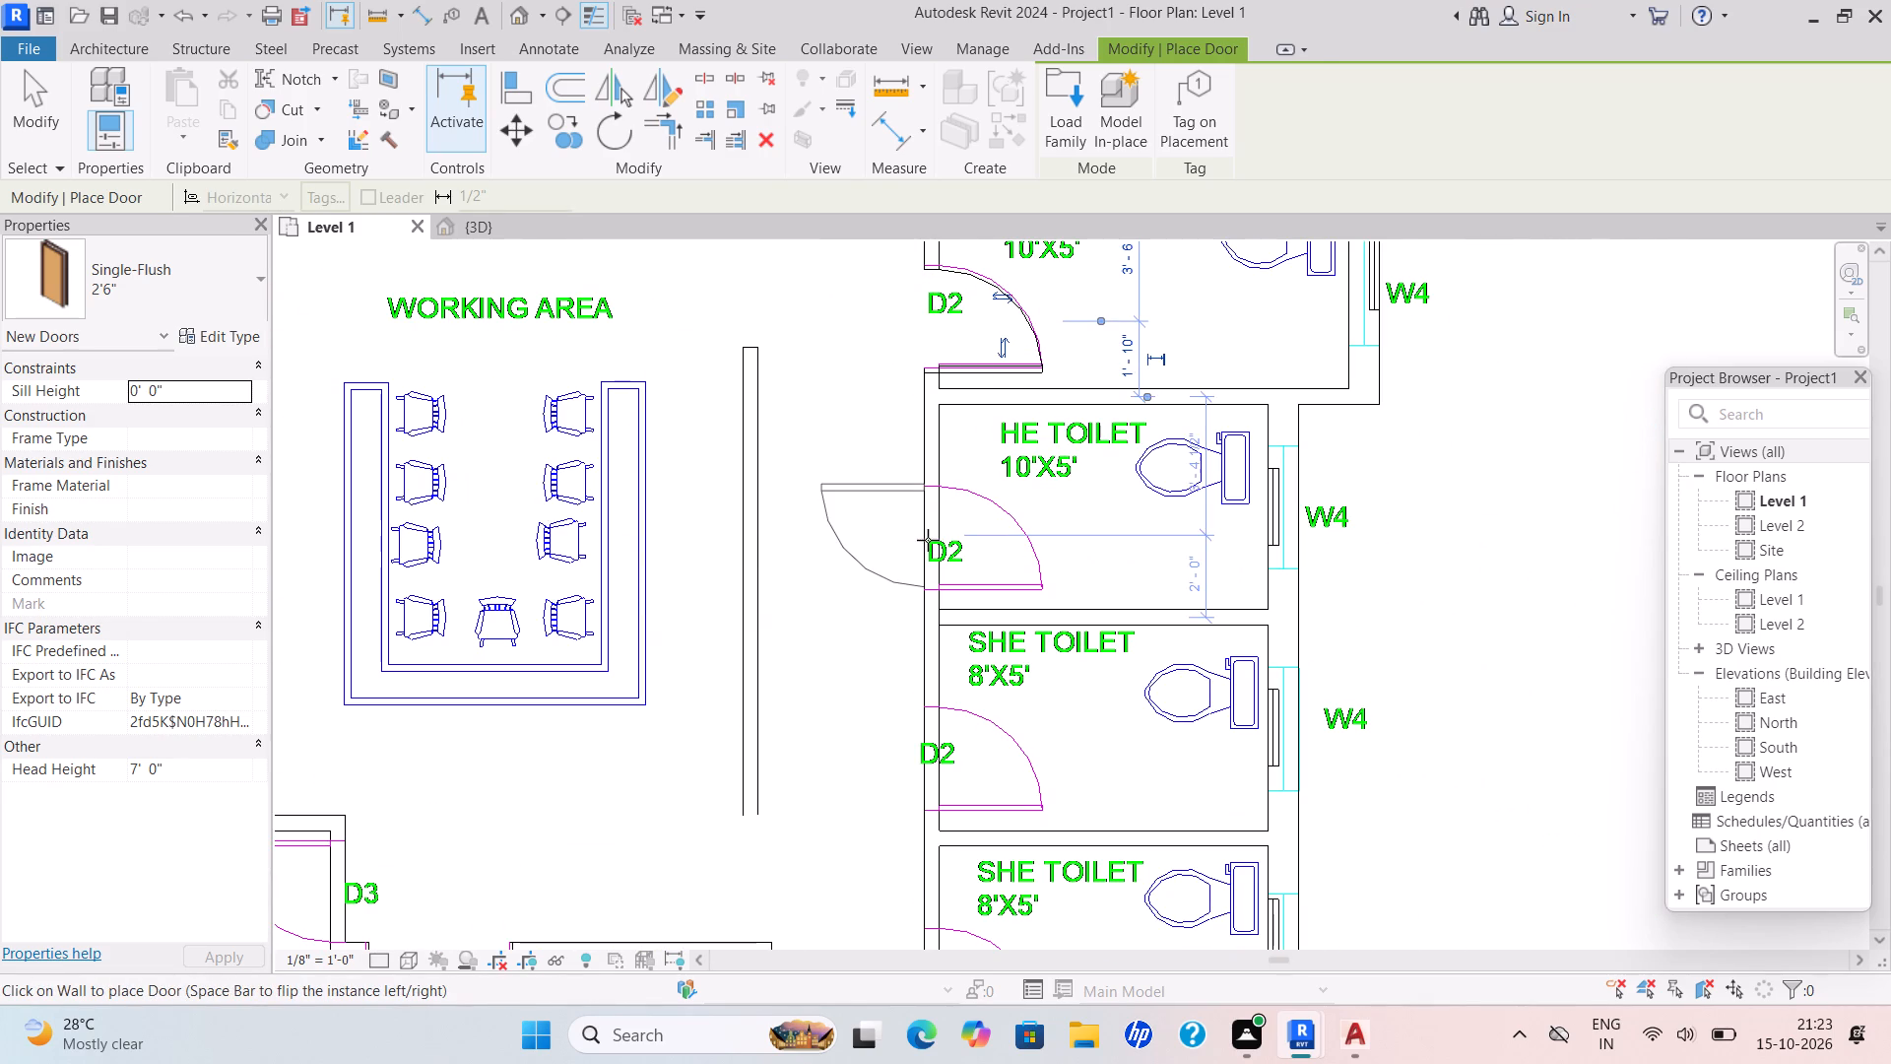
click(945, 541)
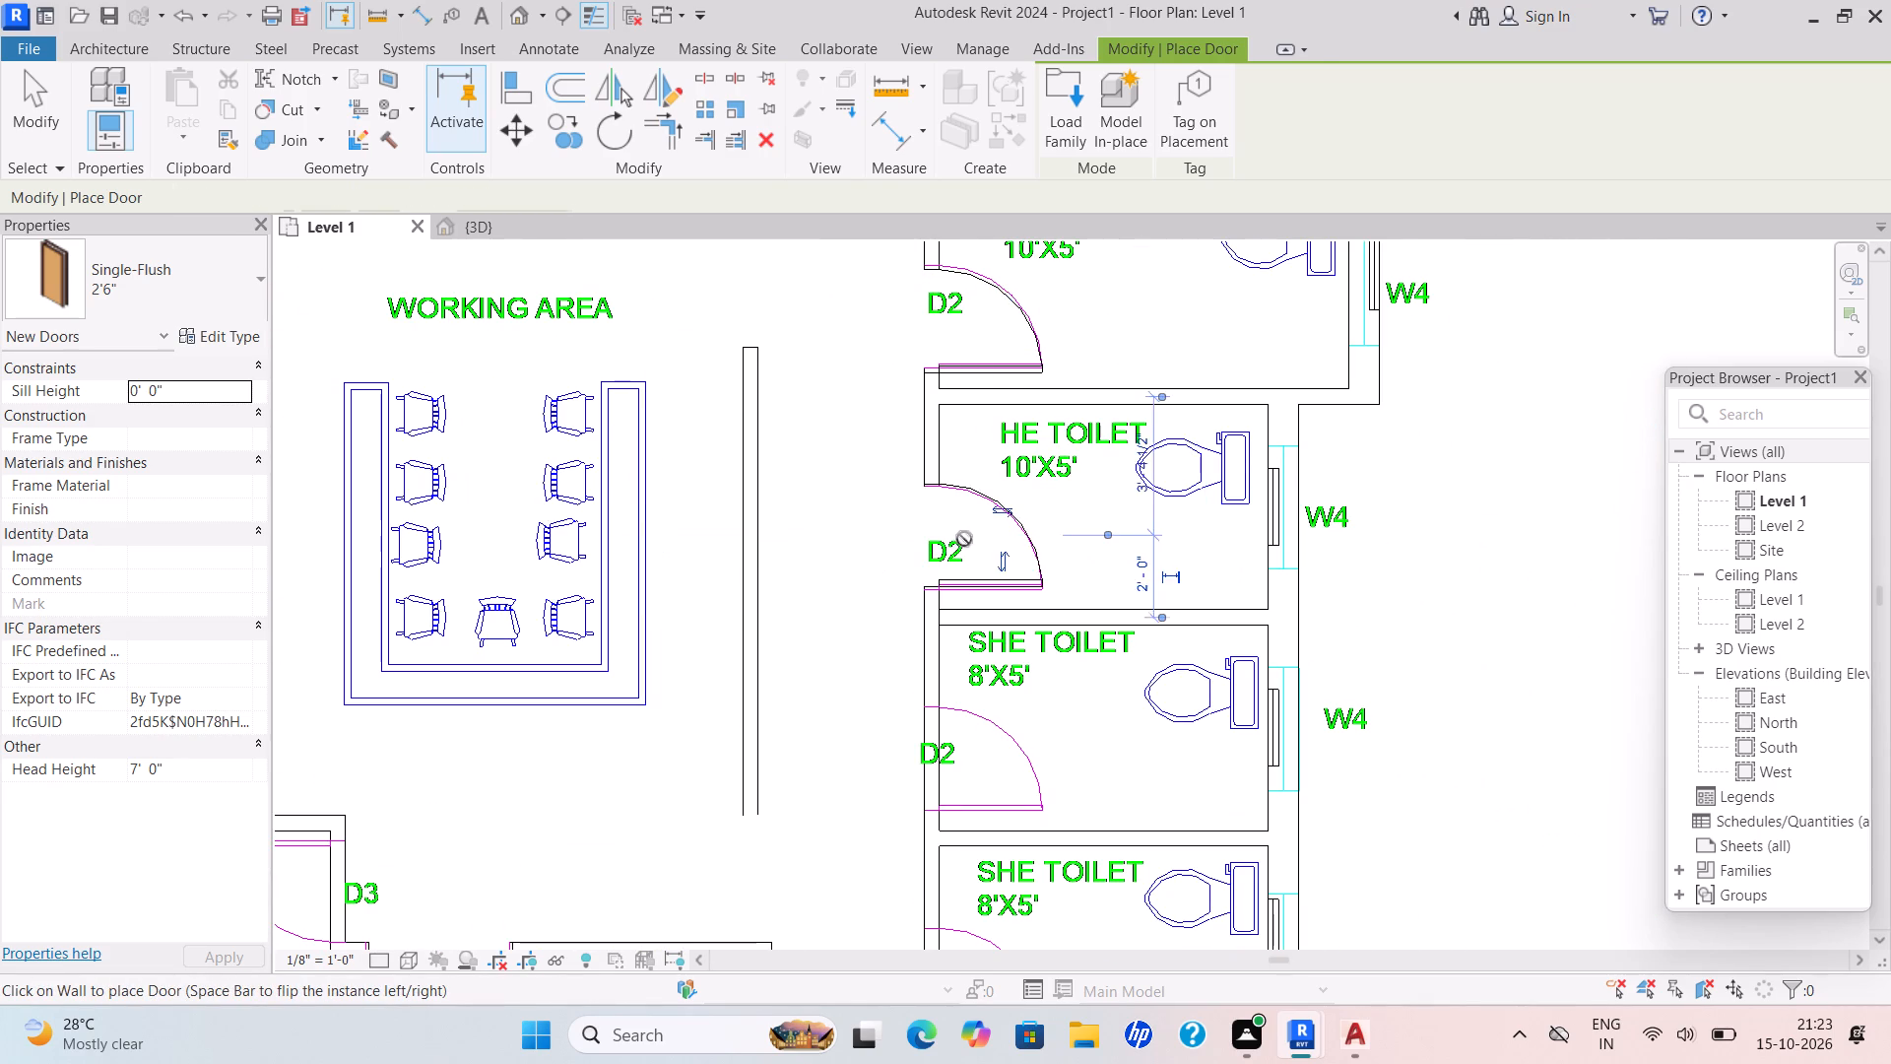
Place 2'6" doors at the D2 marks in the west walls of the two SHE Toilets, swinging inward.
scroll(979, 539, down, 2)
middle_drag(978, 539, 894, 450)
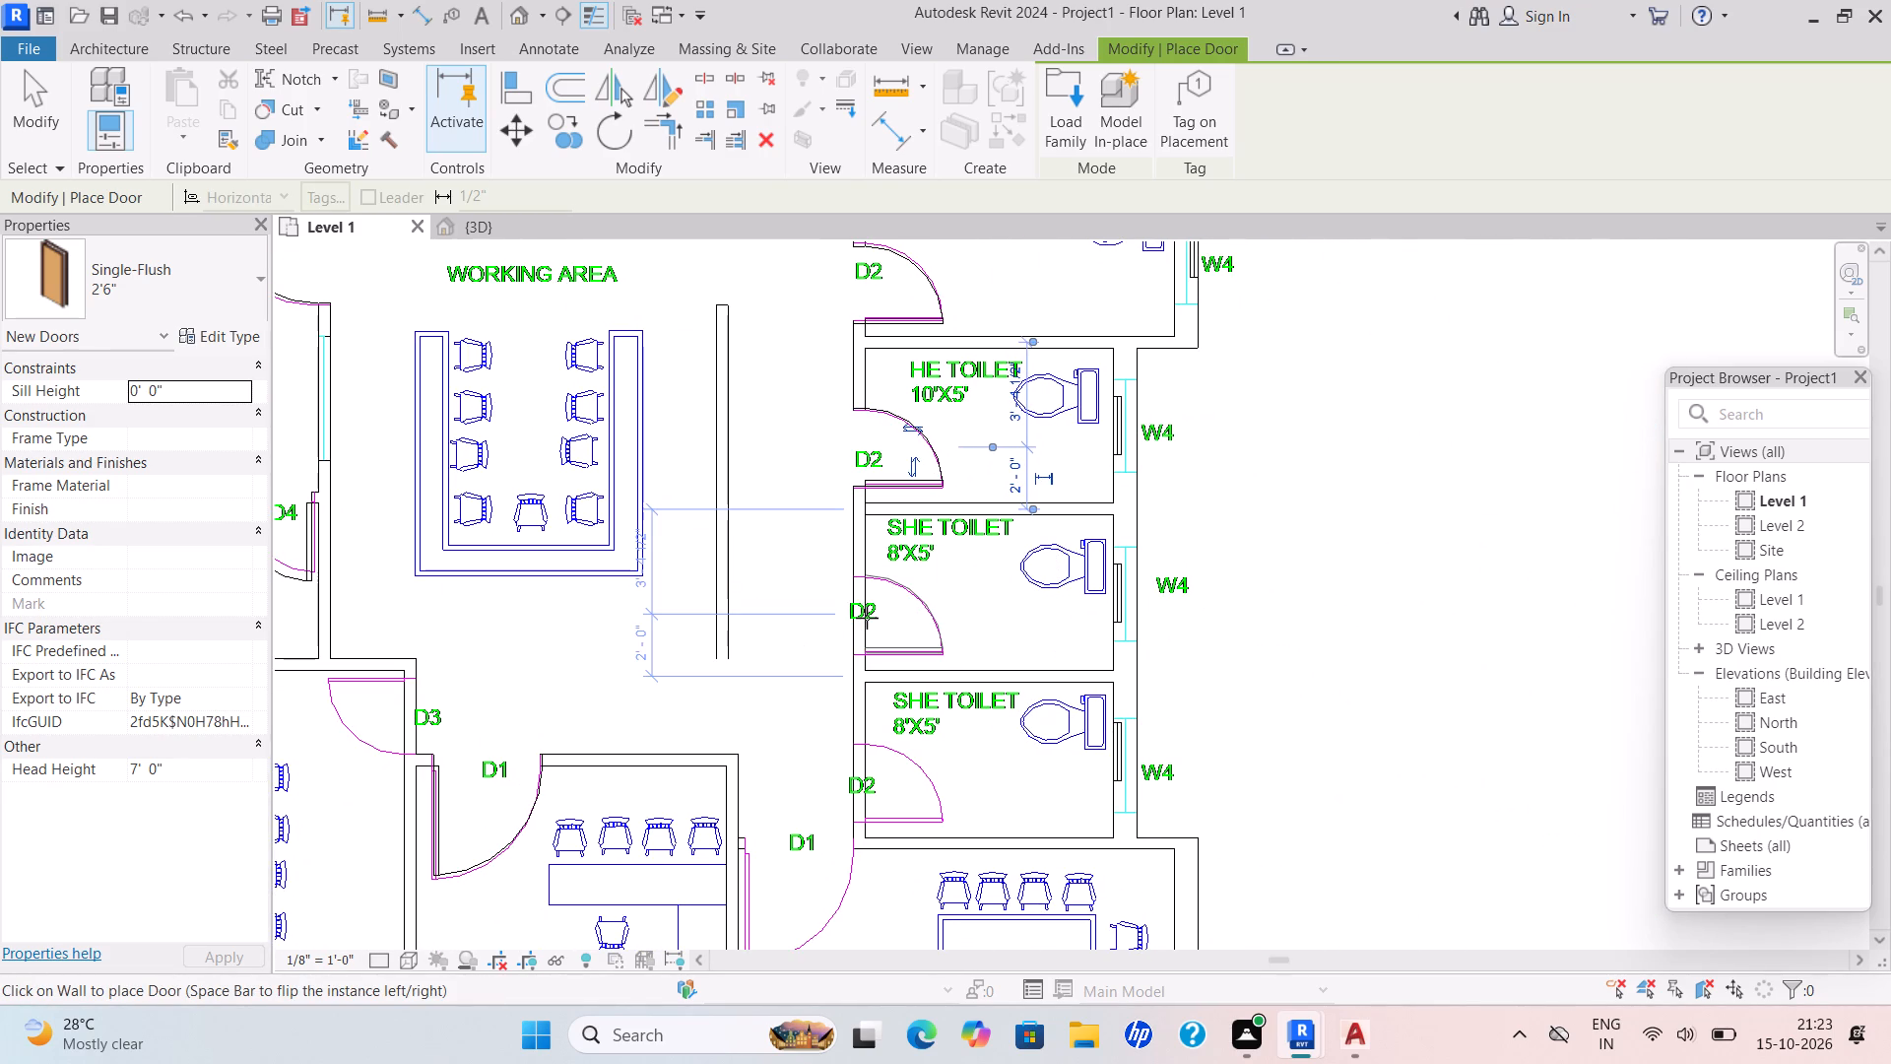
click(867, 618)
scroll(912, 635, down, 3)
middle_drag(907, 638, 917, 550)
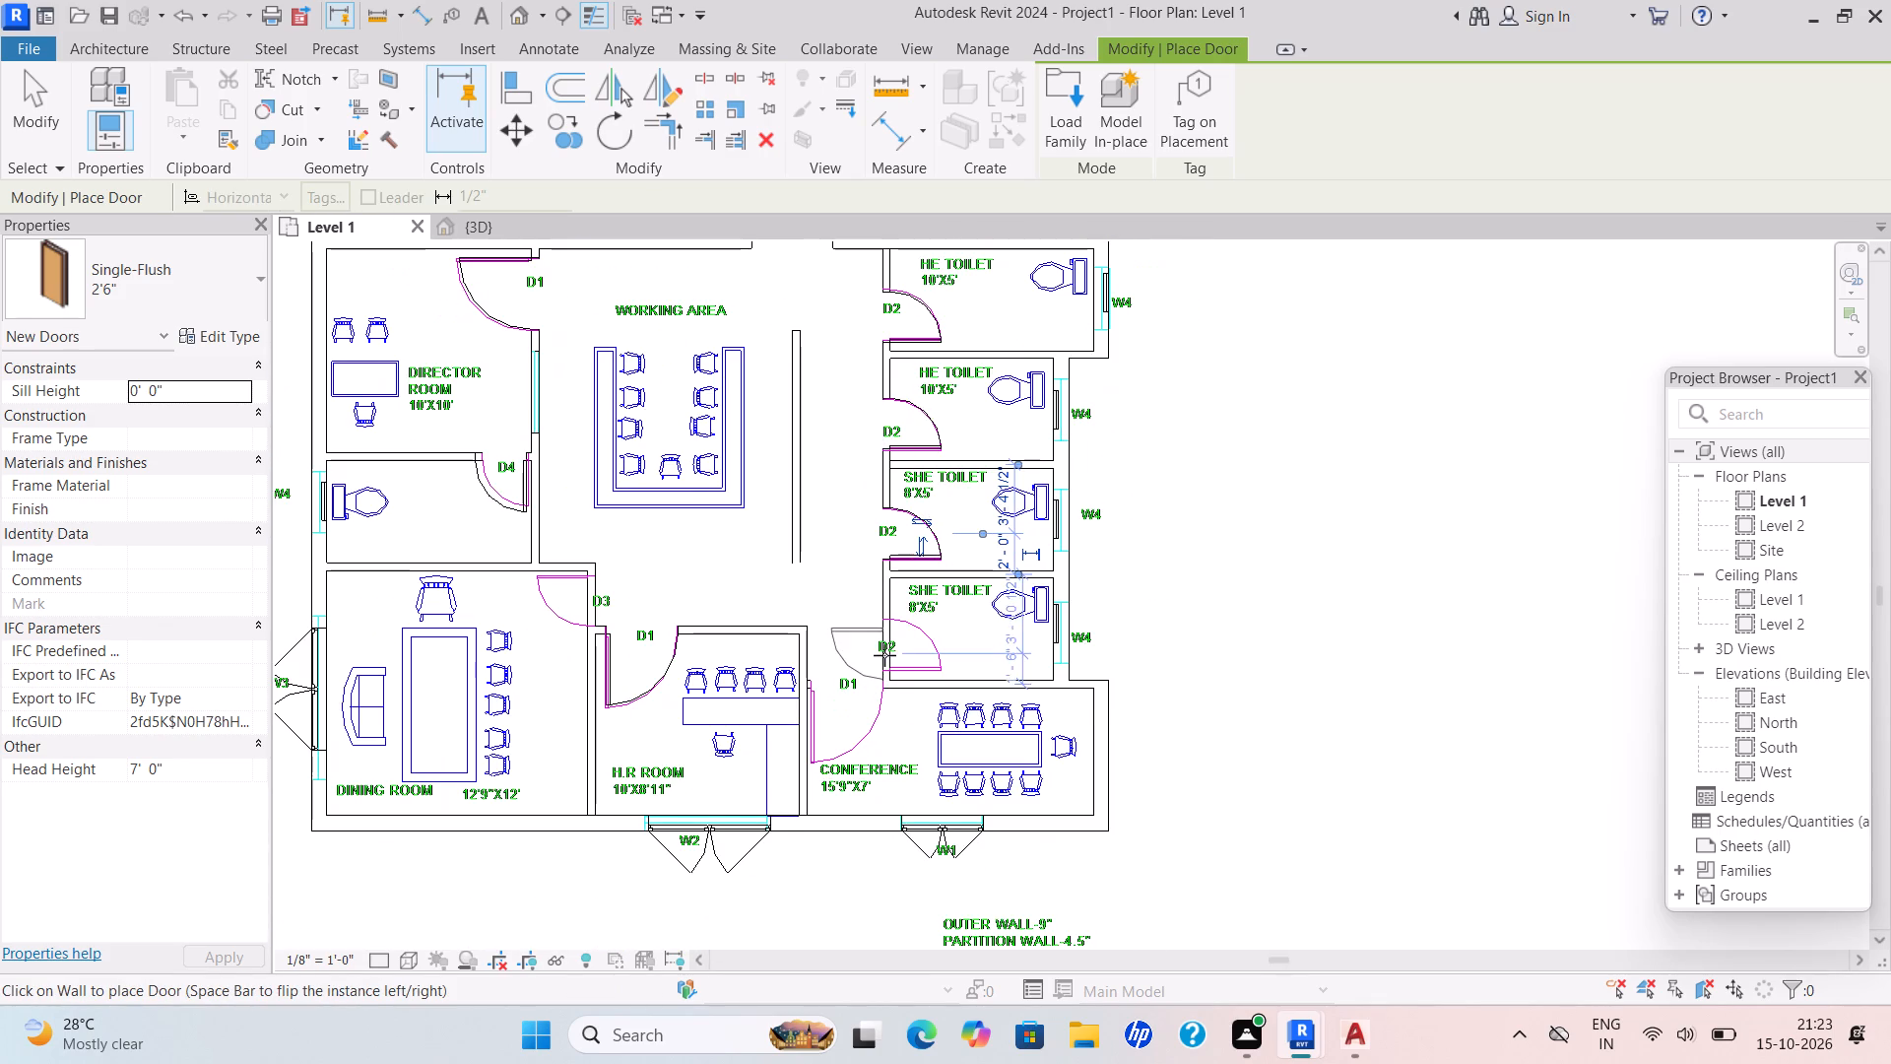
scroll(896, 640, up, 5)
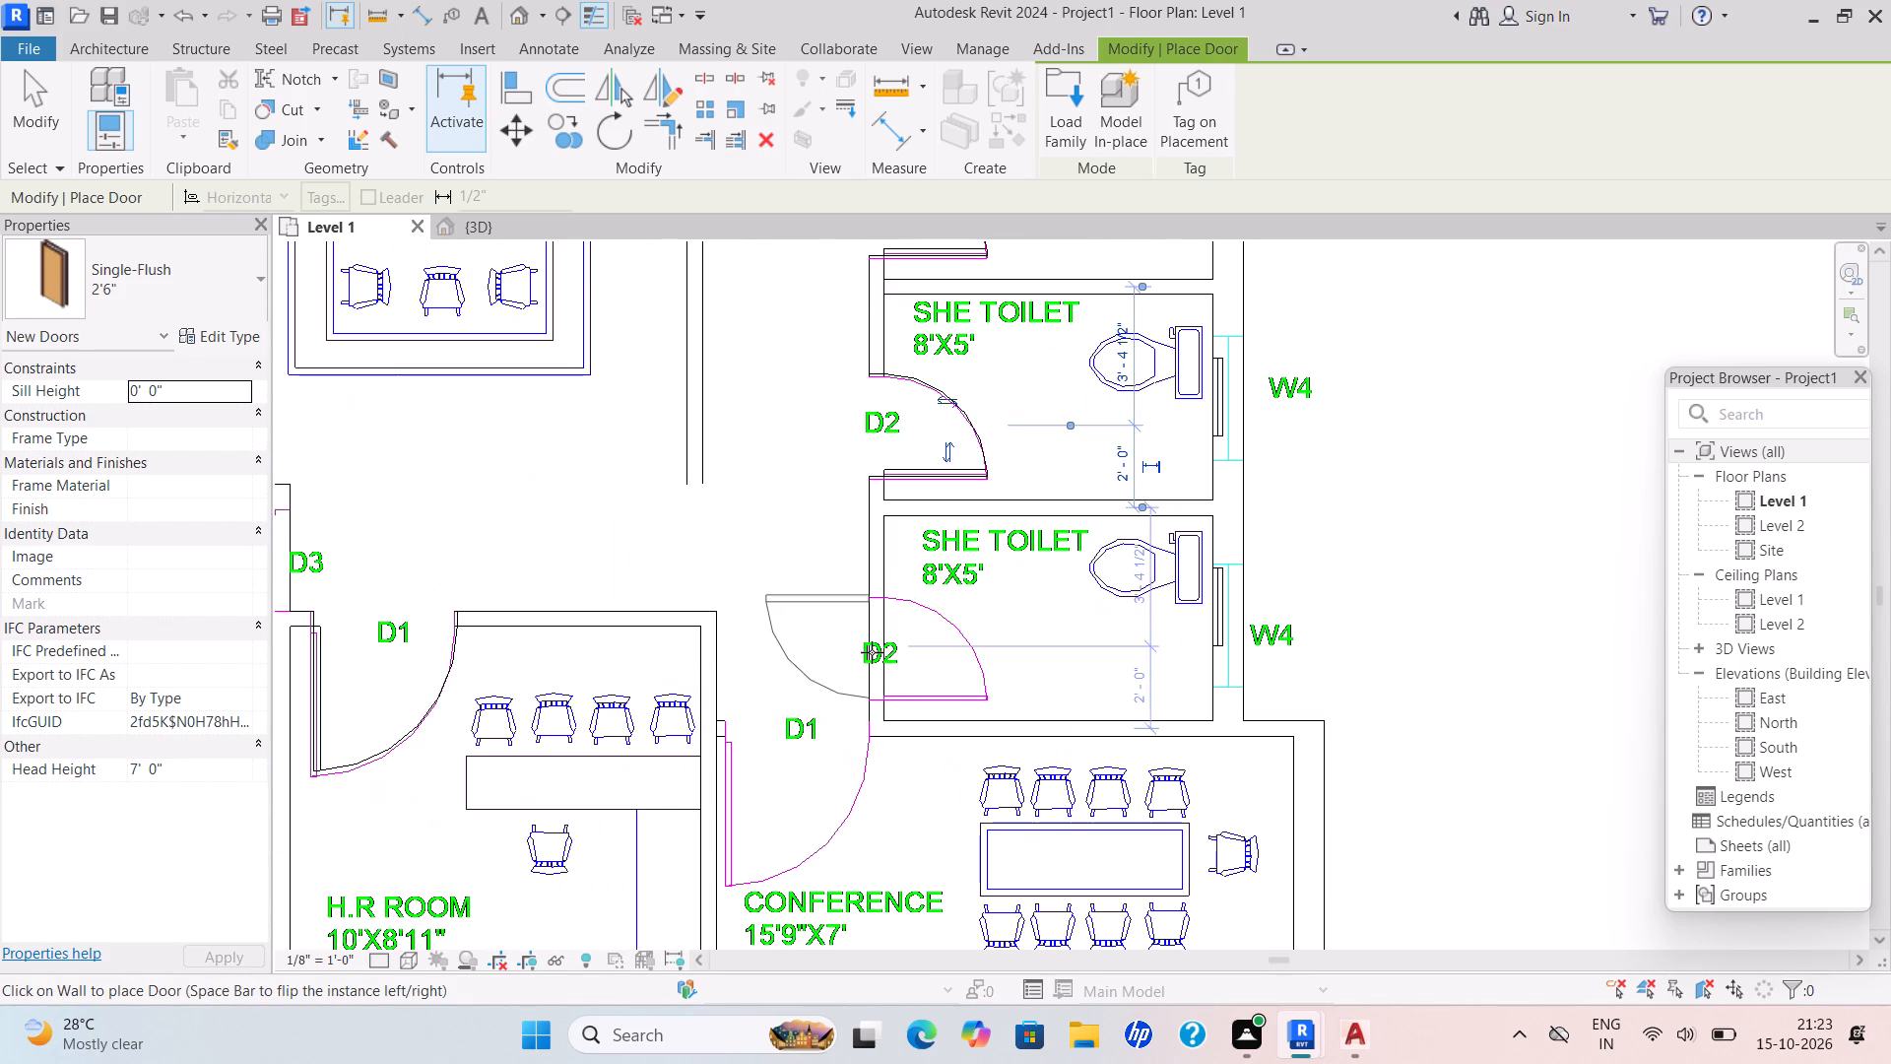
click(889, 645)
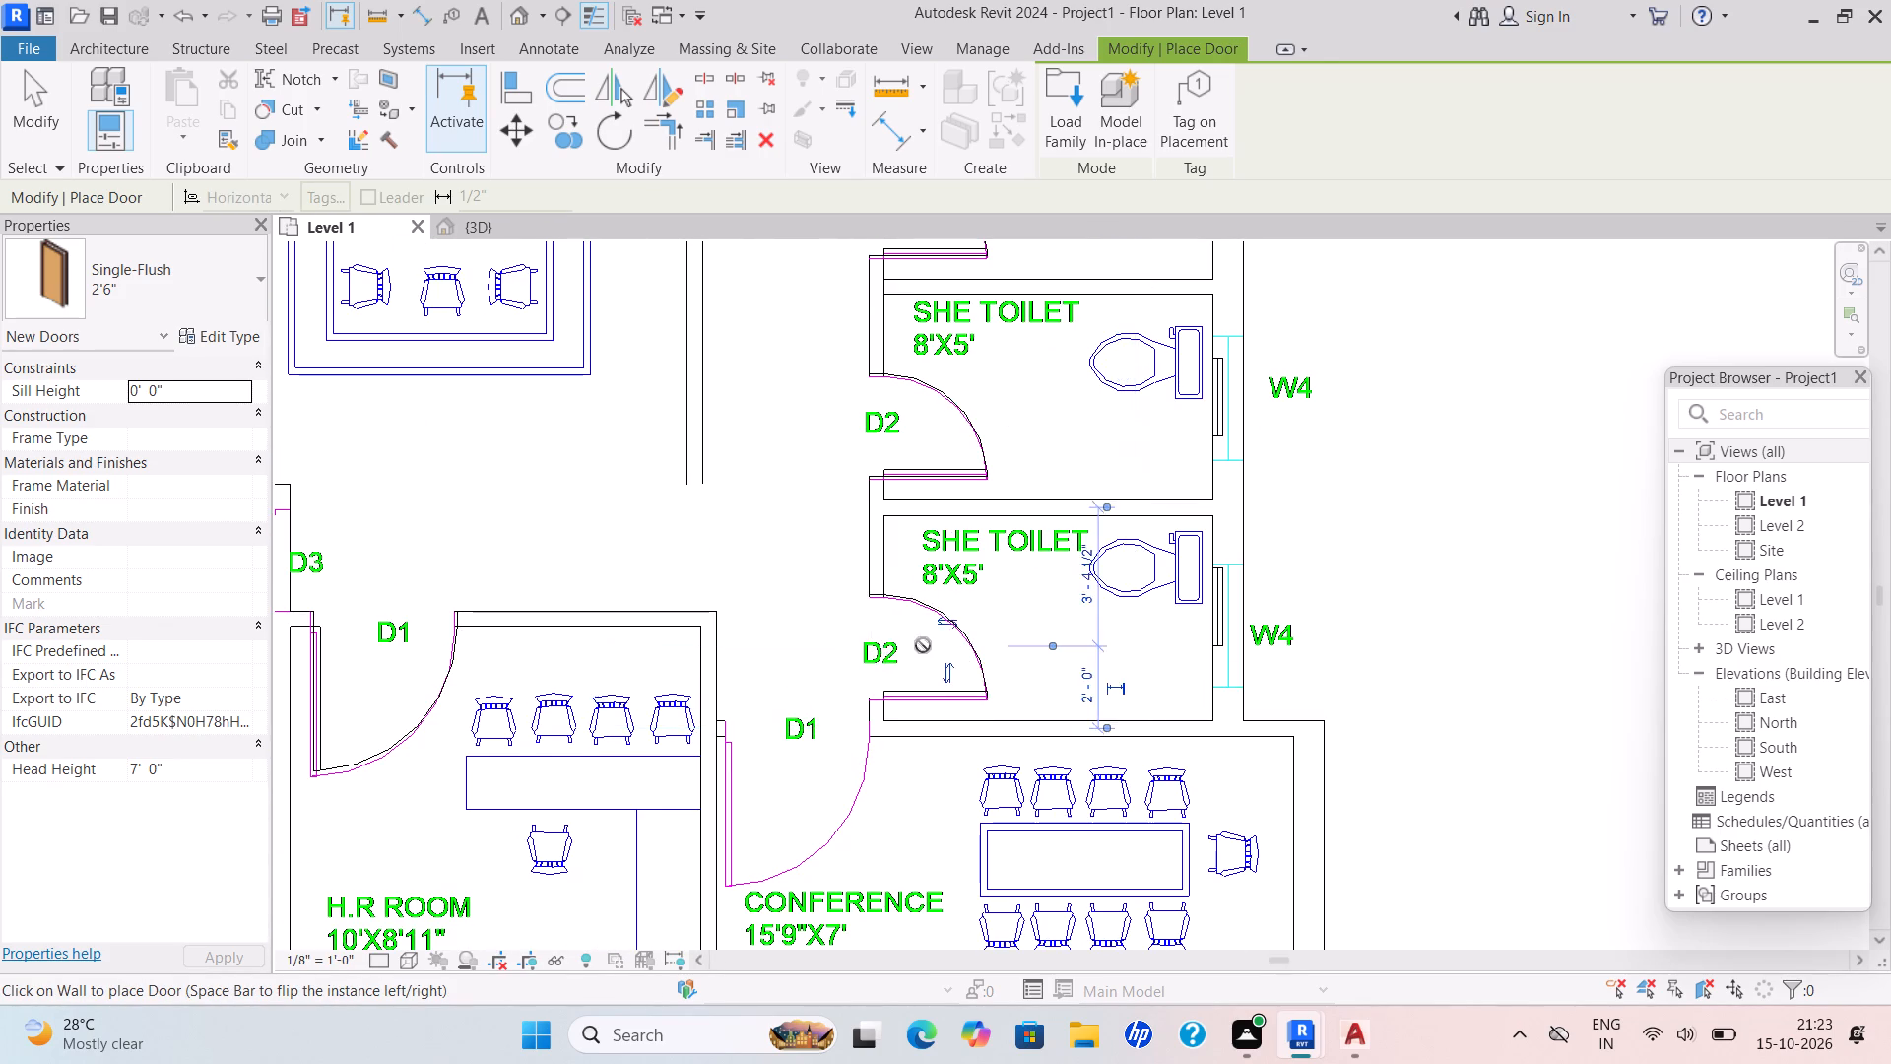
Examine the whole building with its placed doors in plan and in the 3D view.
scroll(924, 644, down, 5)
middle_drag(923, 636, 922, 474)
scroll(919, 576, down, 3)
middle_drag(913, 576, 876, 646)
scroll(852, 631, down, 2)
middle_drag(850, 631, 834, 645)
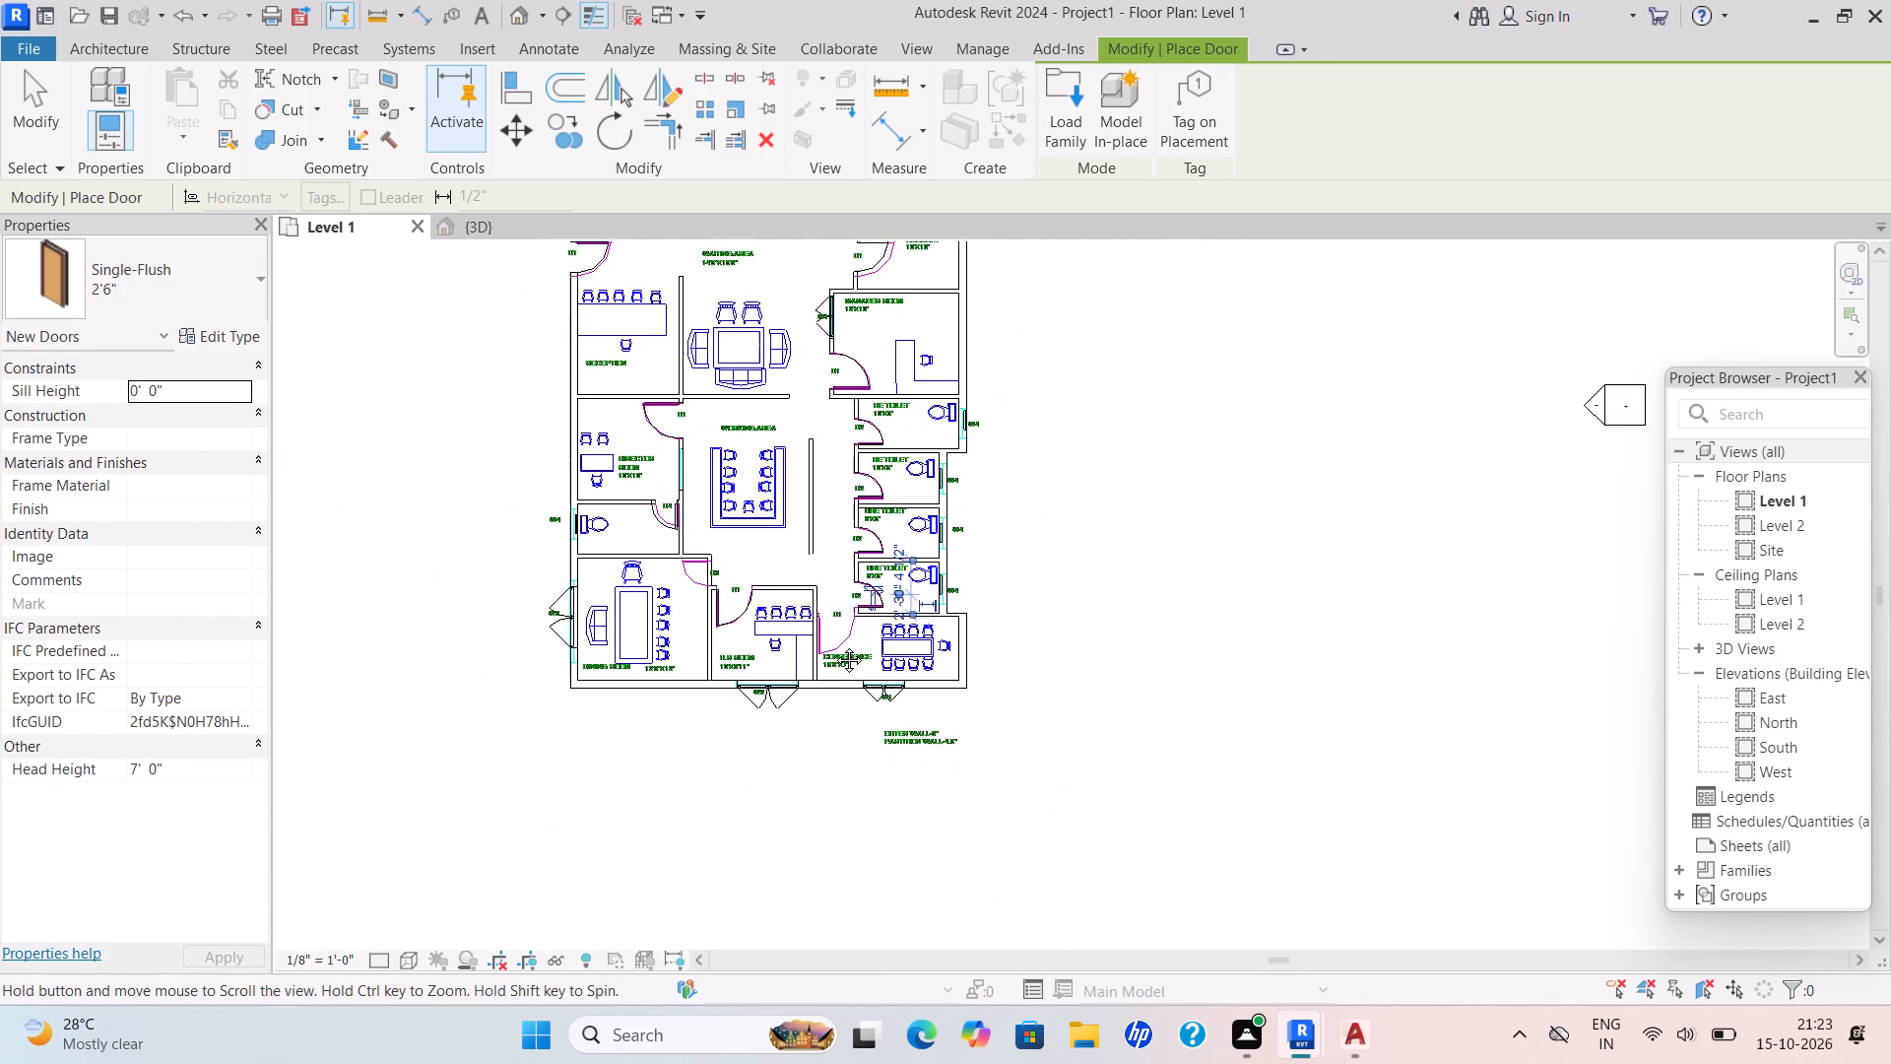
scroll(834, 645, down, 1)
middle_drag(834, 645, 834, 647)
click(473, 229)
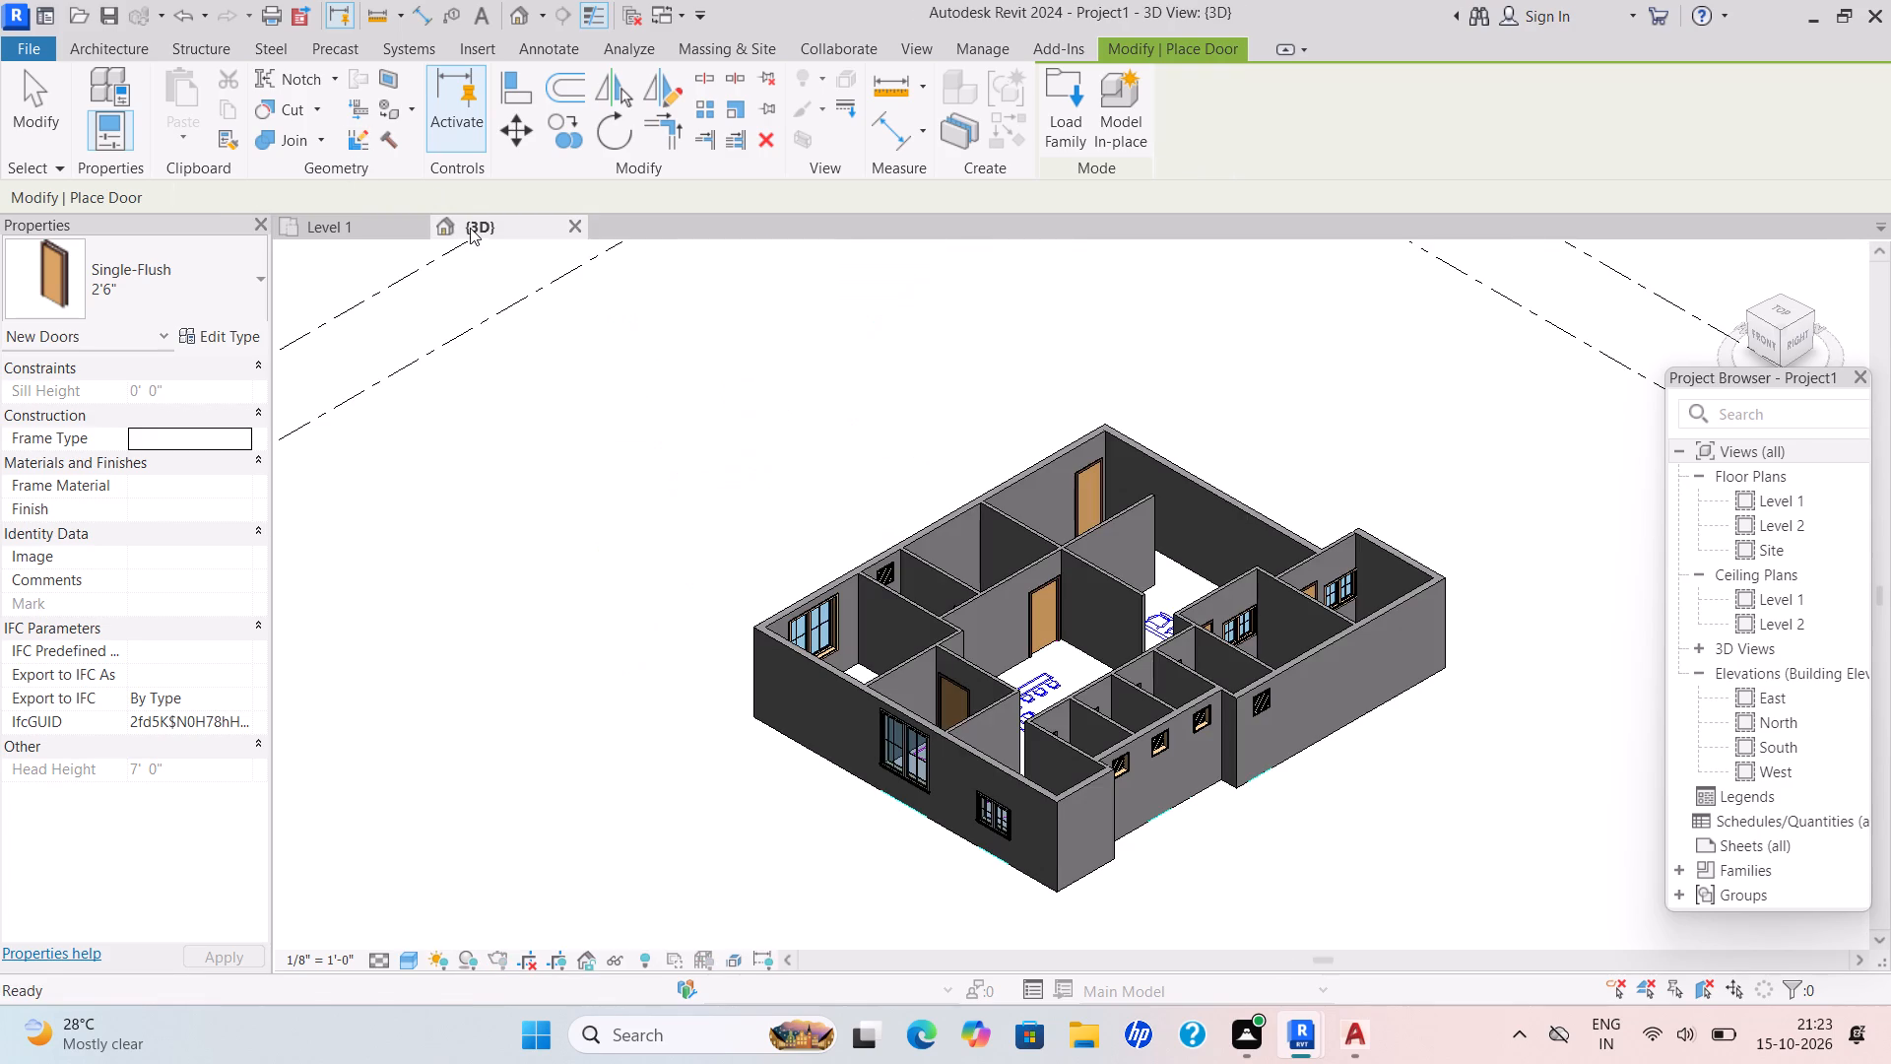
scroll(1000, 614, up, 6)
scroll(1101, 514, down, 6)
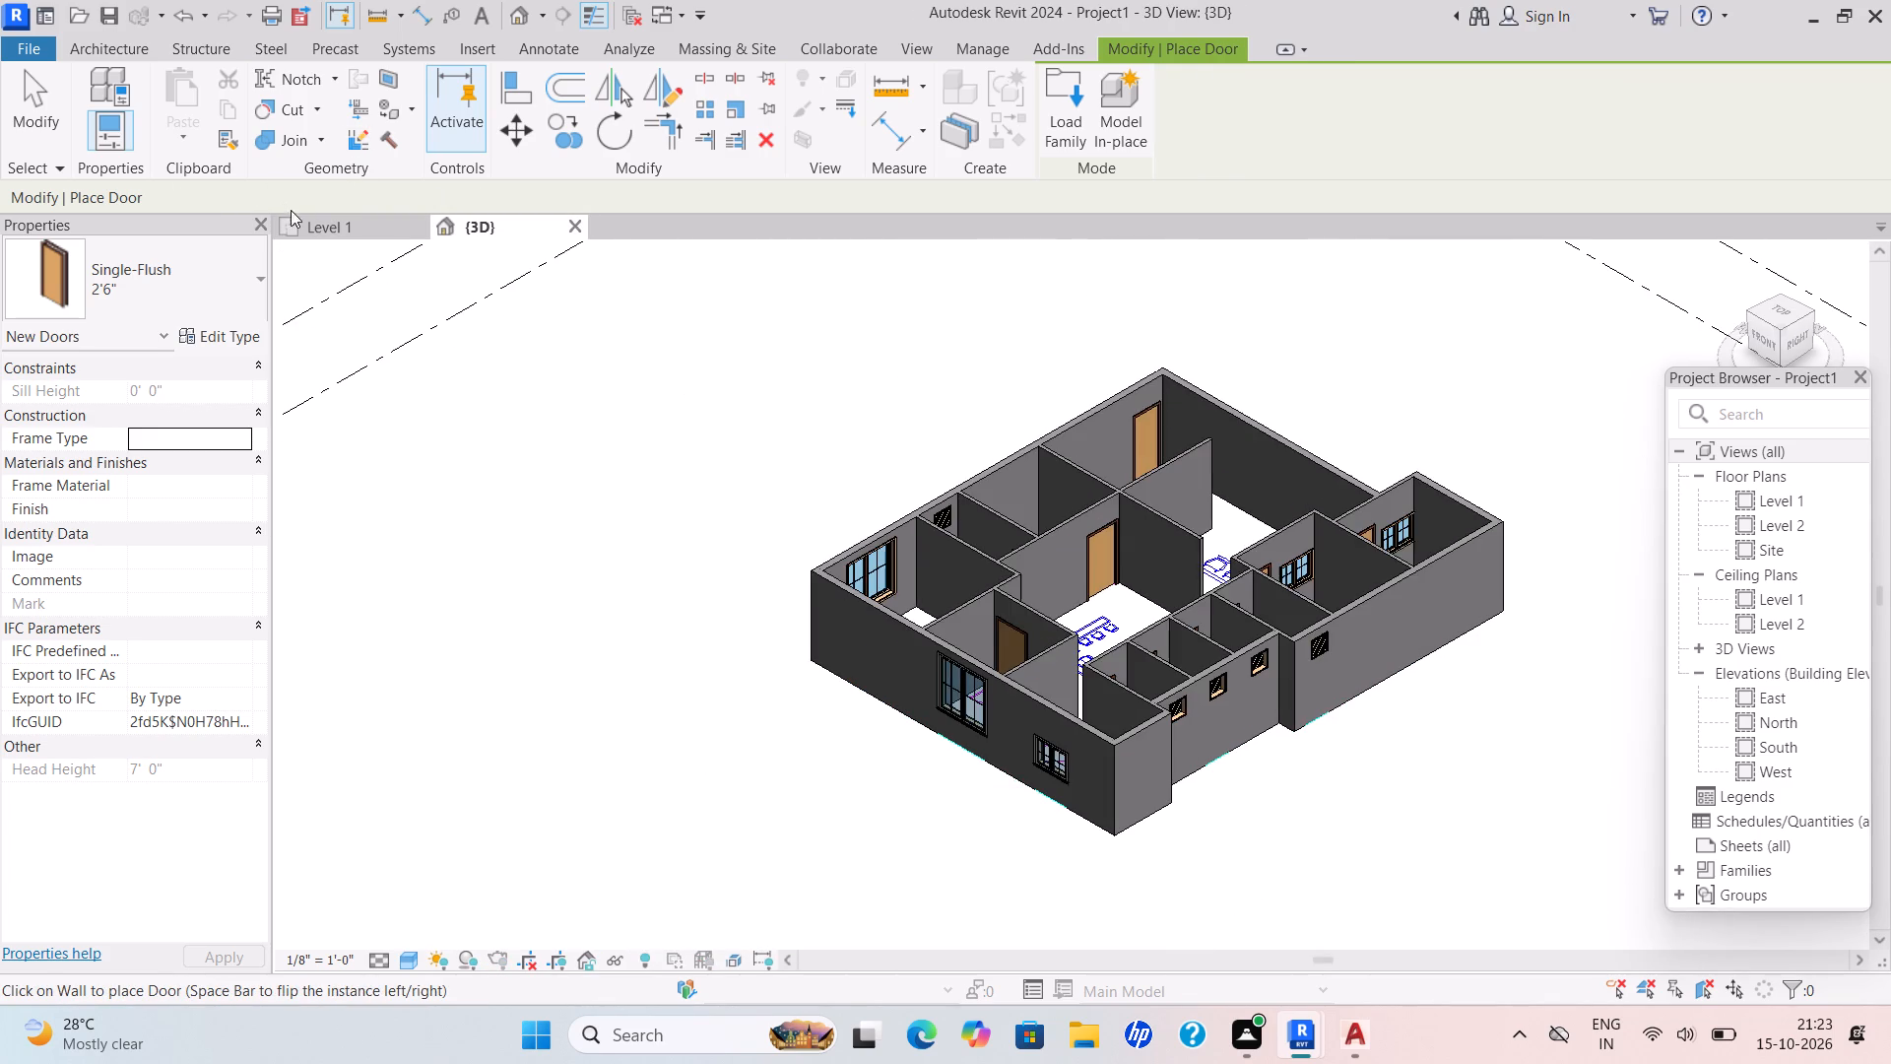
Start an architectural floor on Level 1 and duplicate the Generic - 12" floor type as FLOOR 6".
click(305, 219)
click(105, 41)
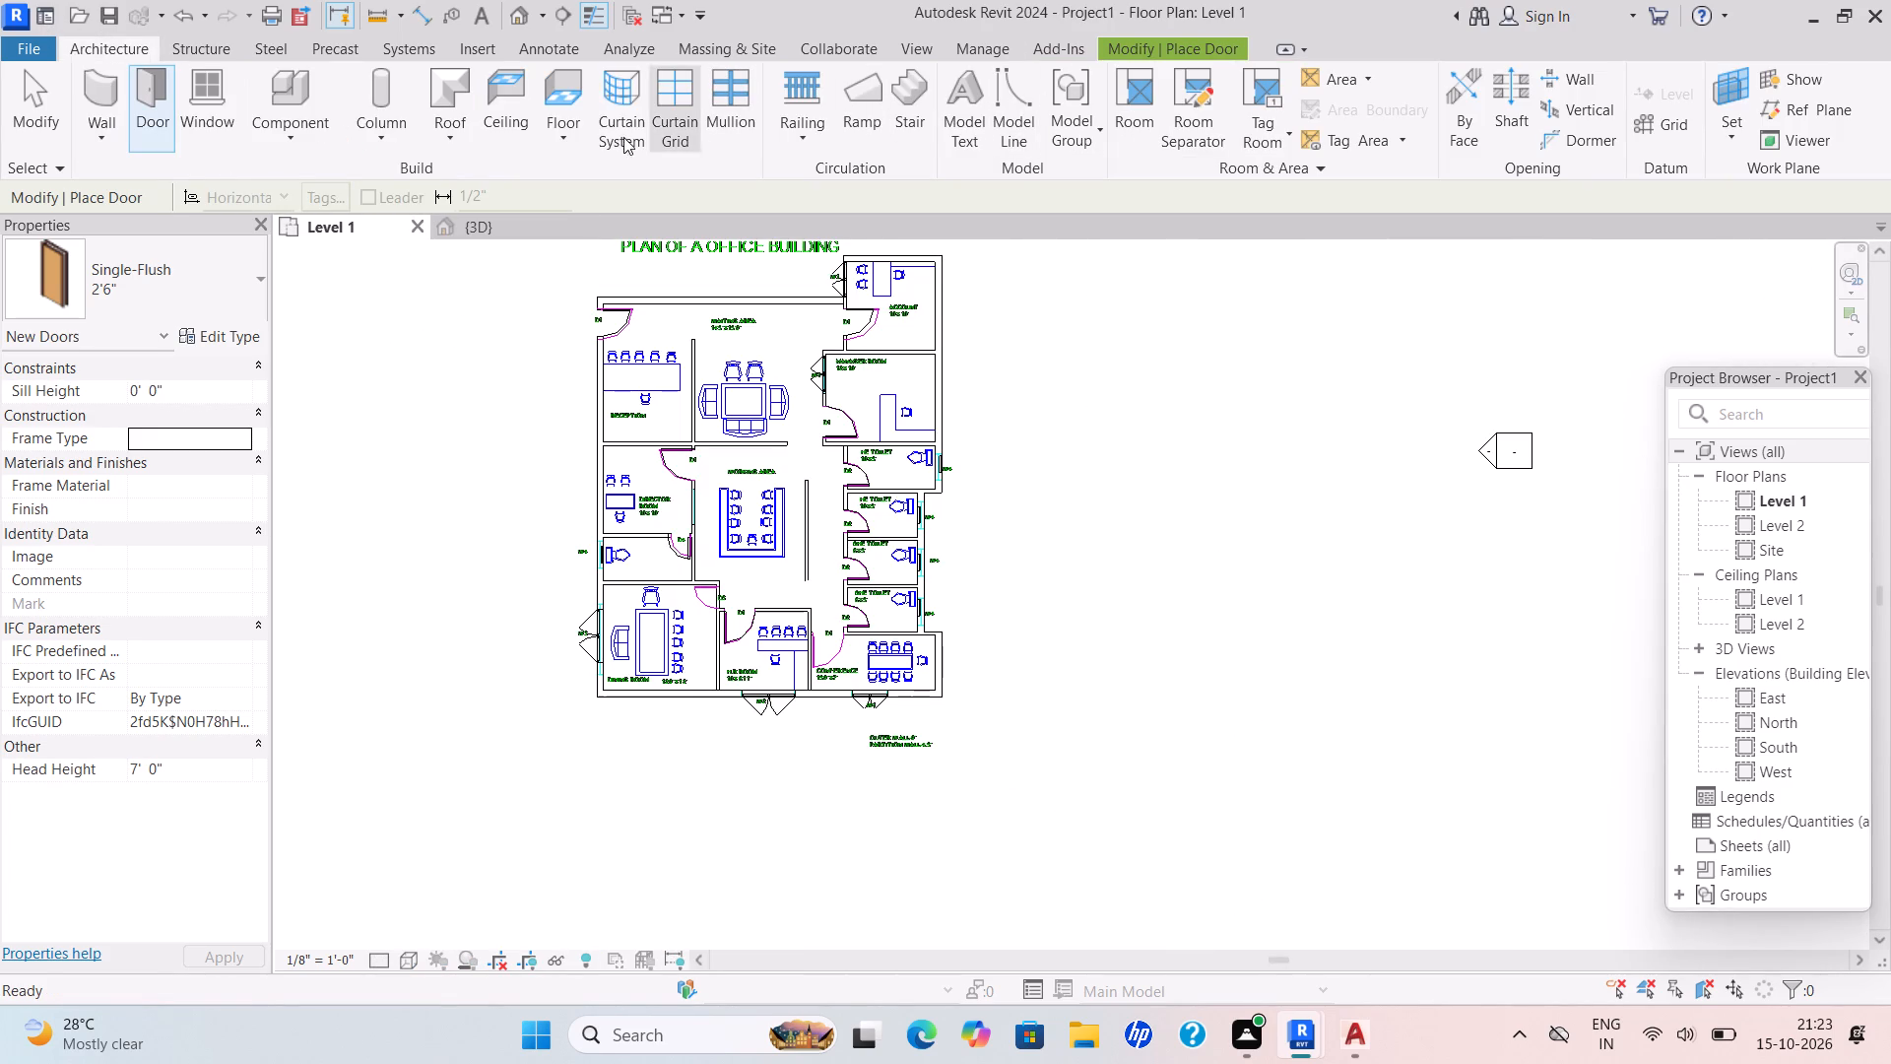
click(573, 129)
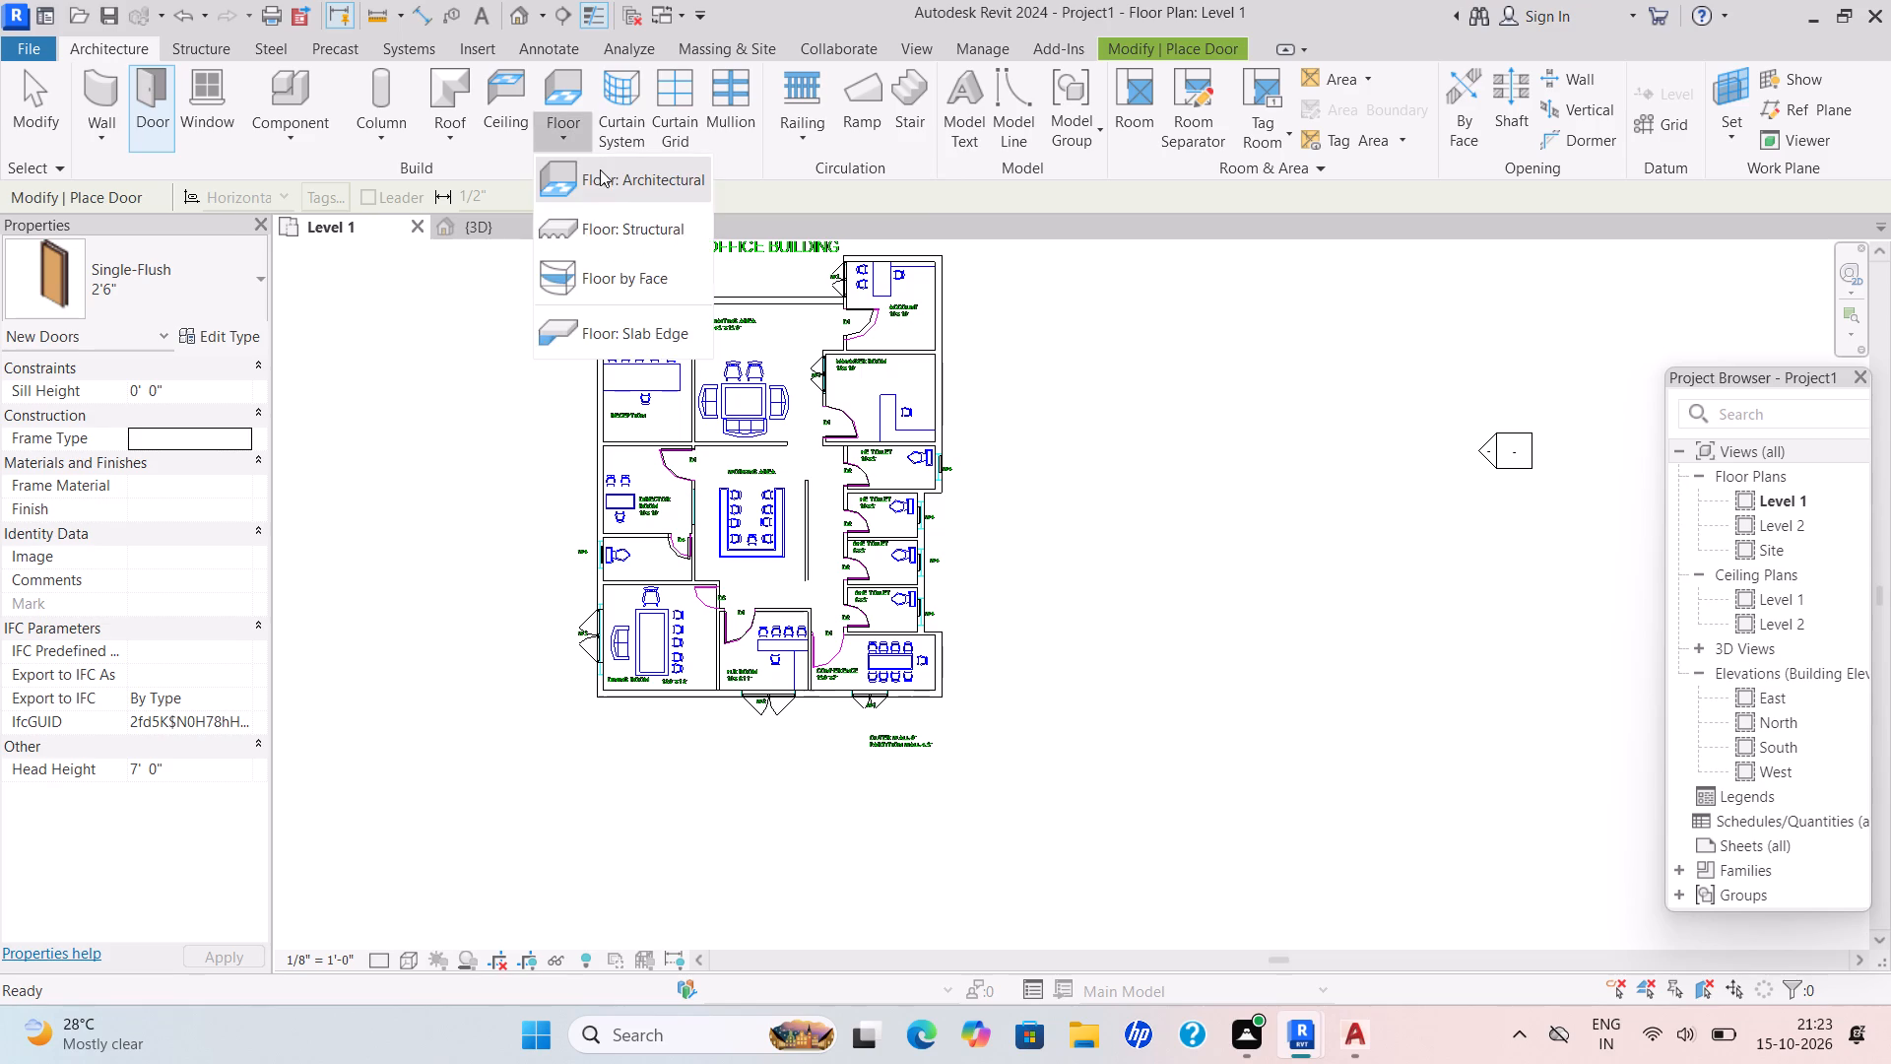
click(600, 169)
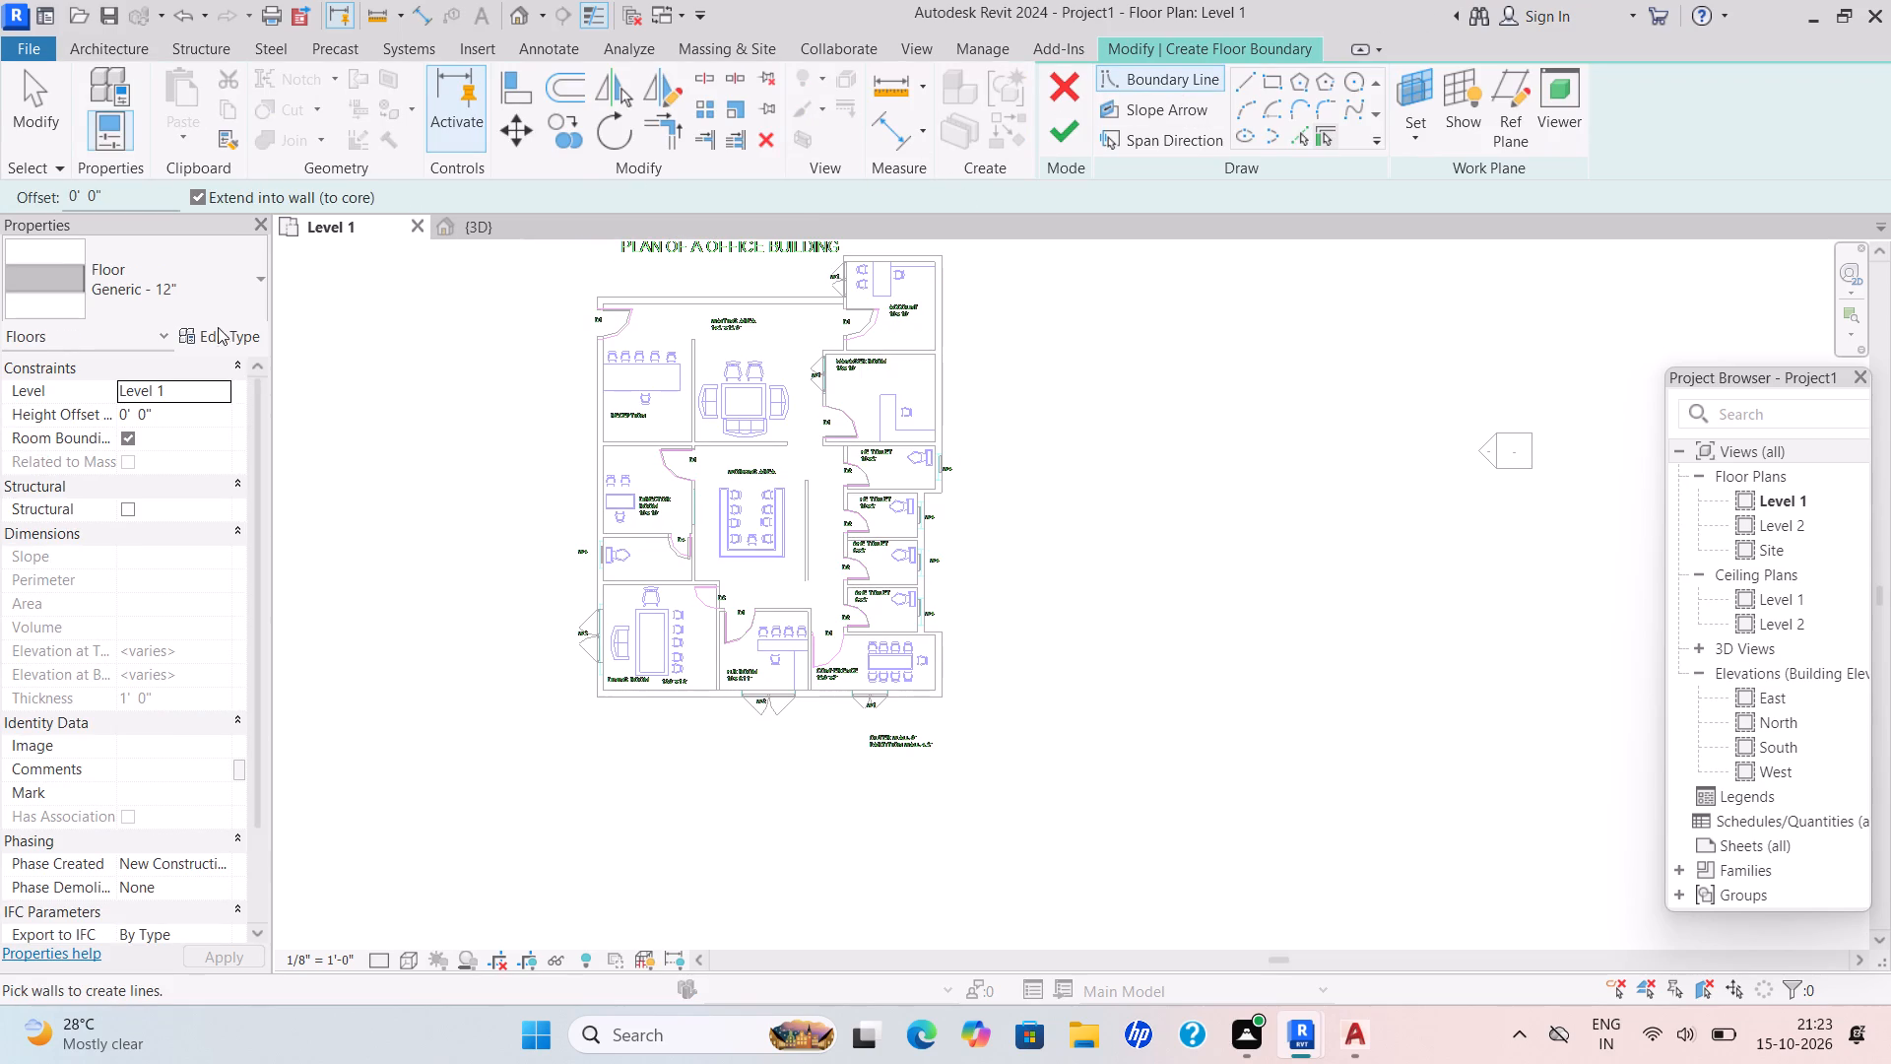
click(203, 334)
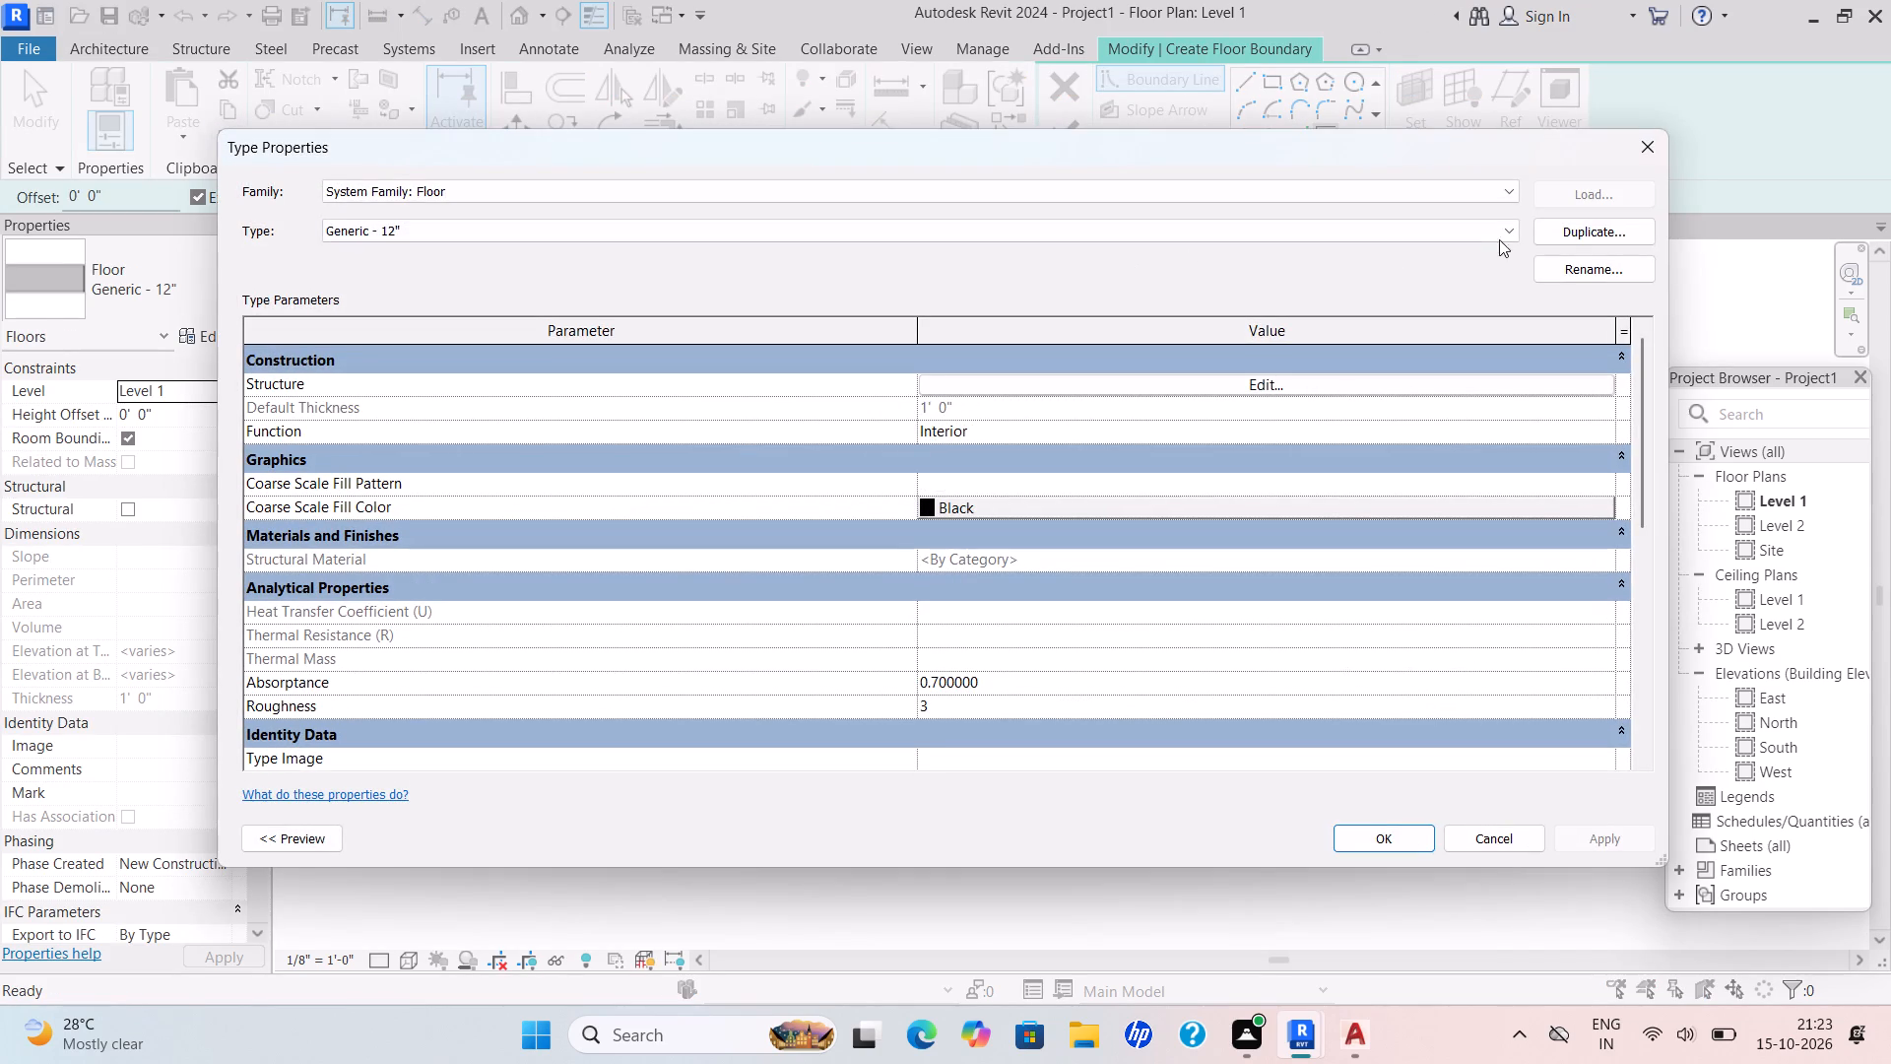
click(1557, 235)
key(BackSpace)
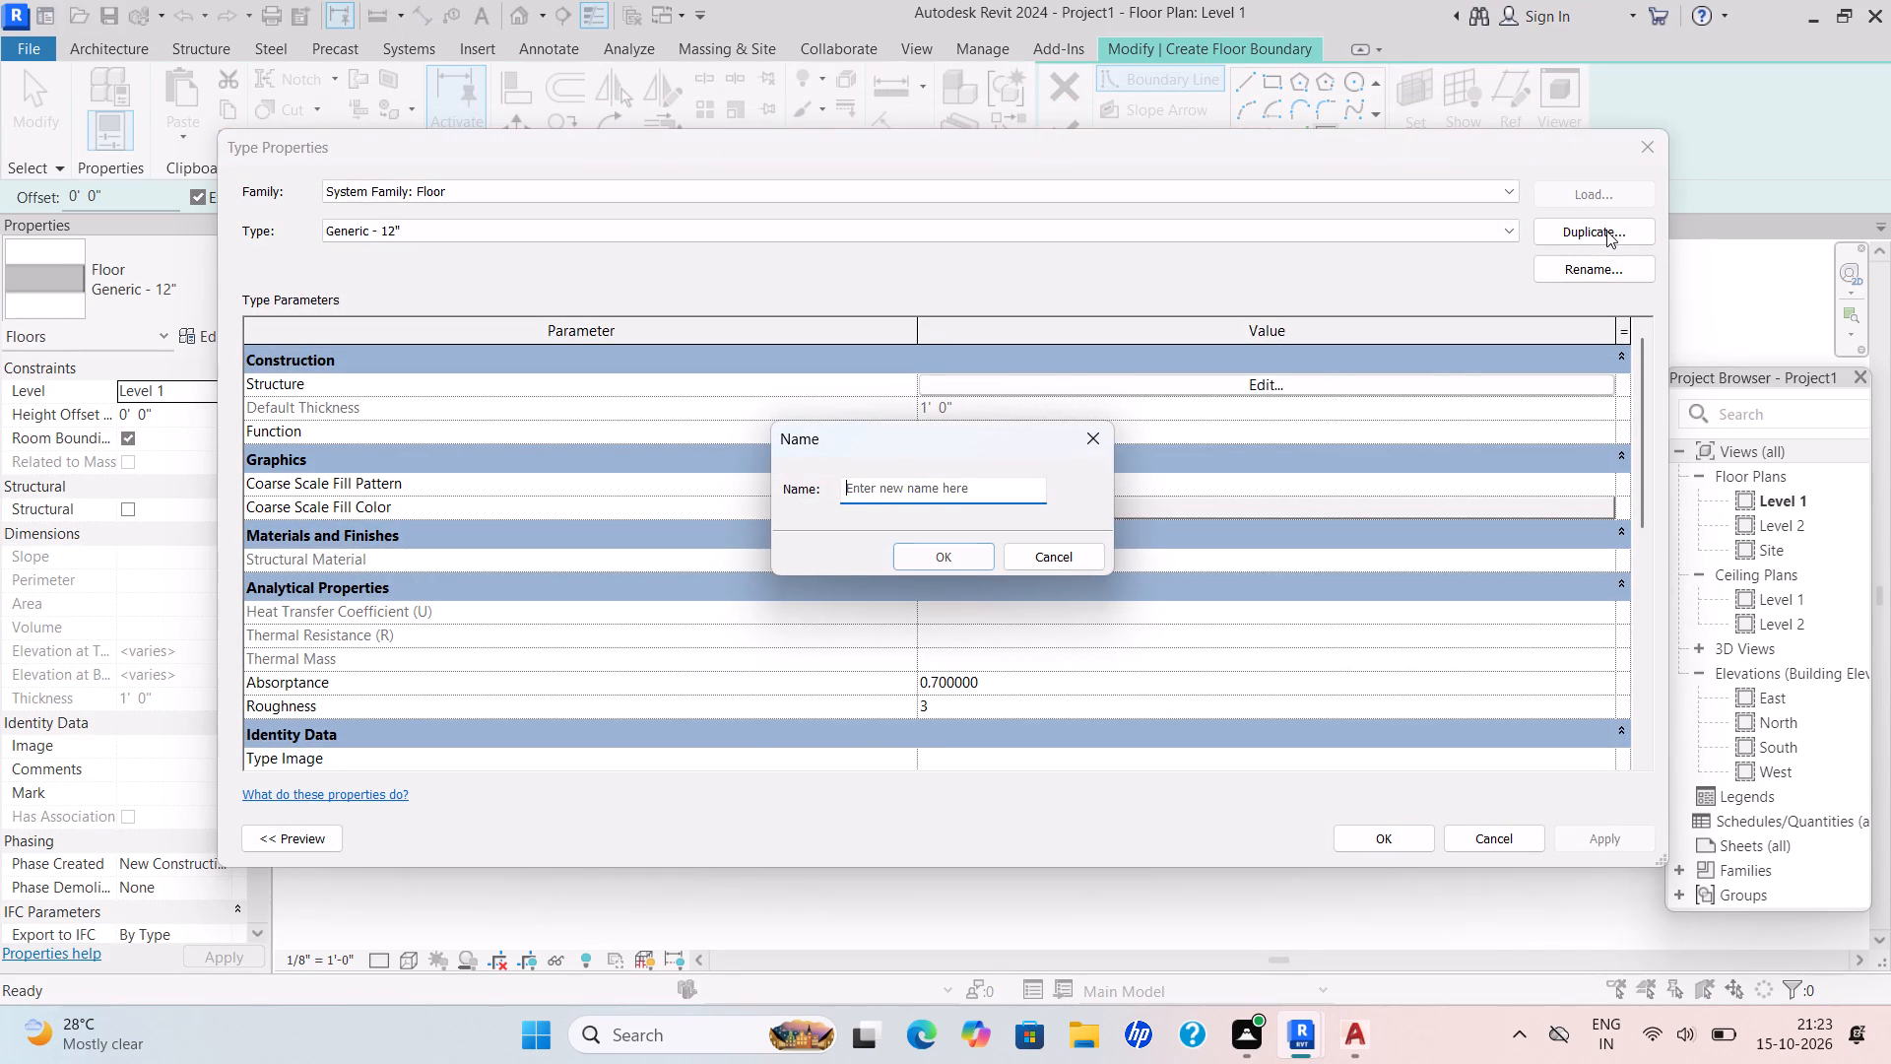
text(FLOOR)
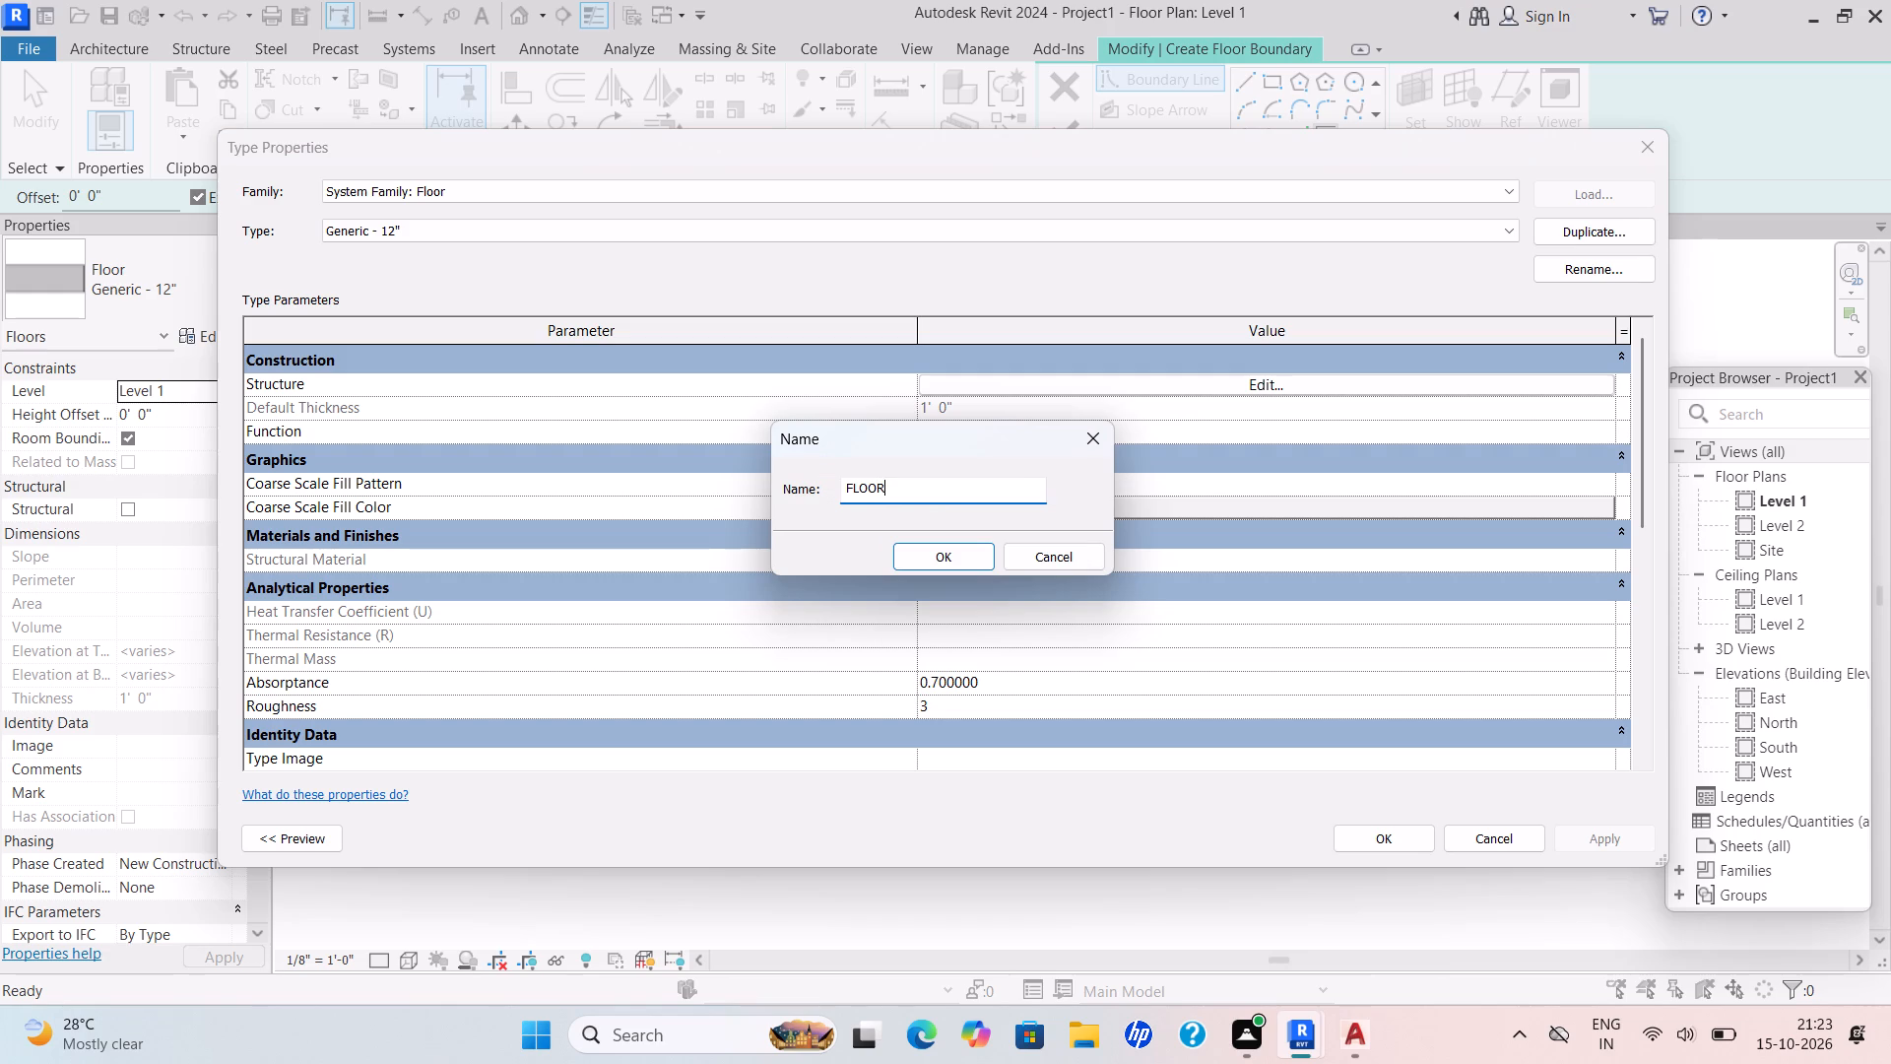
key(space)
text(6")
key(Return)
Set the structure layer thickness of the FLOOR 6" type to 6" and apply it.
click(1278, 381)
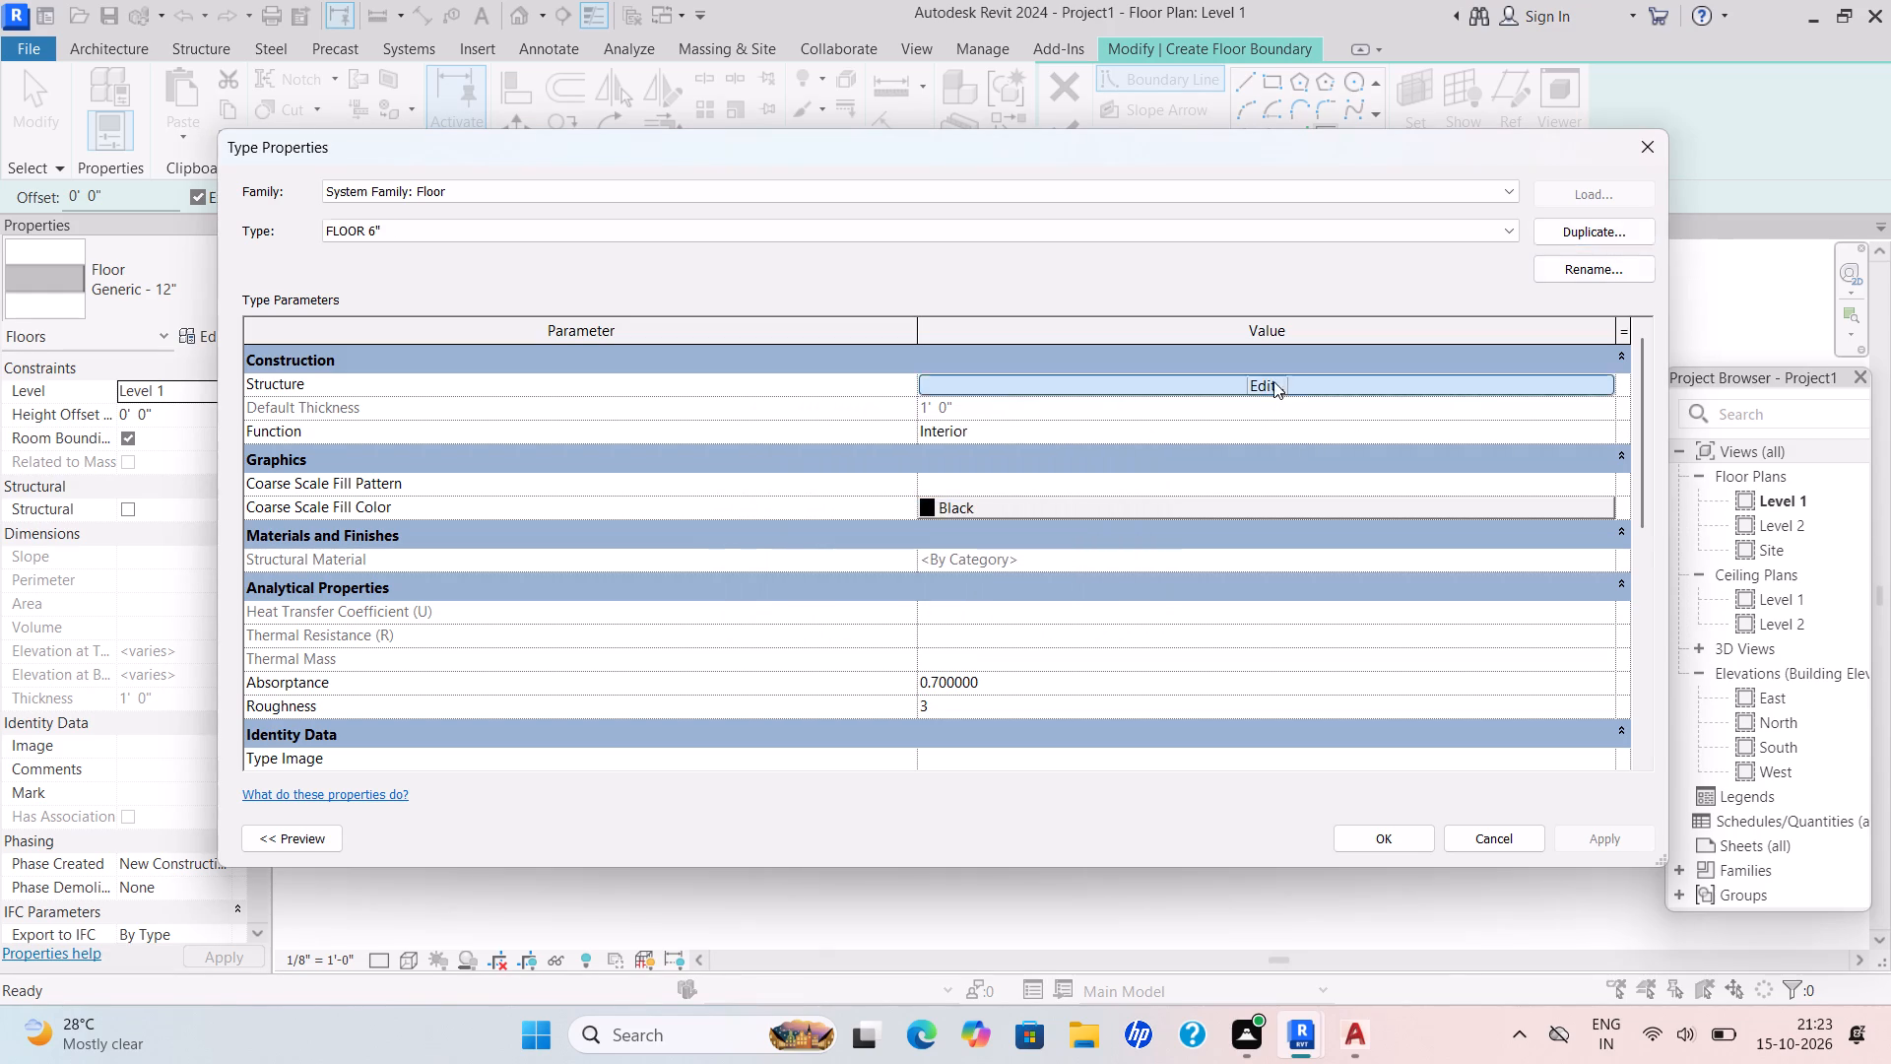
drag(910, 375, 870, 389)
drag(909, 389, 798, 389)
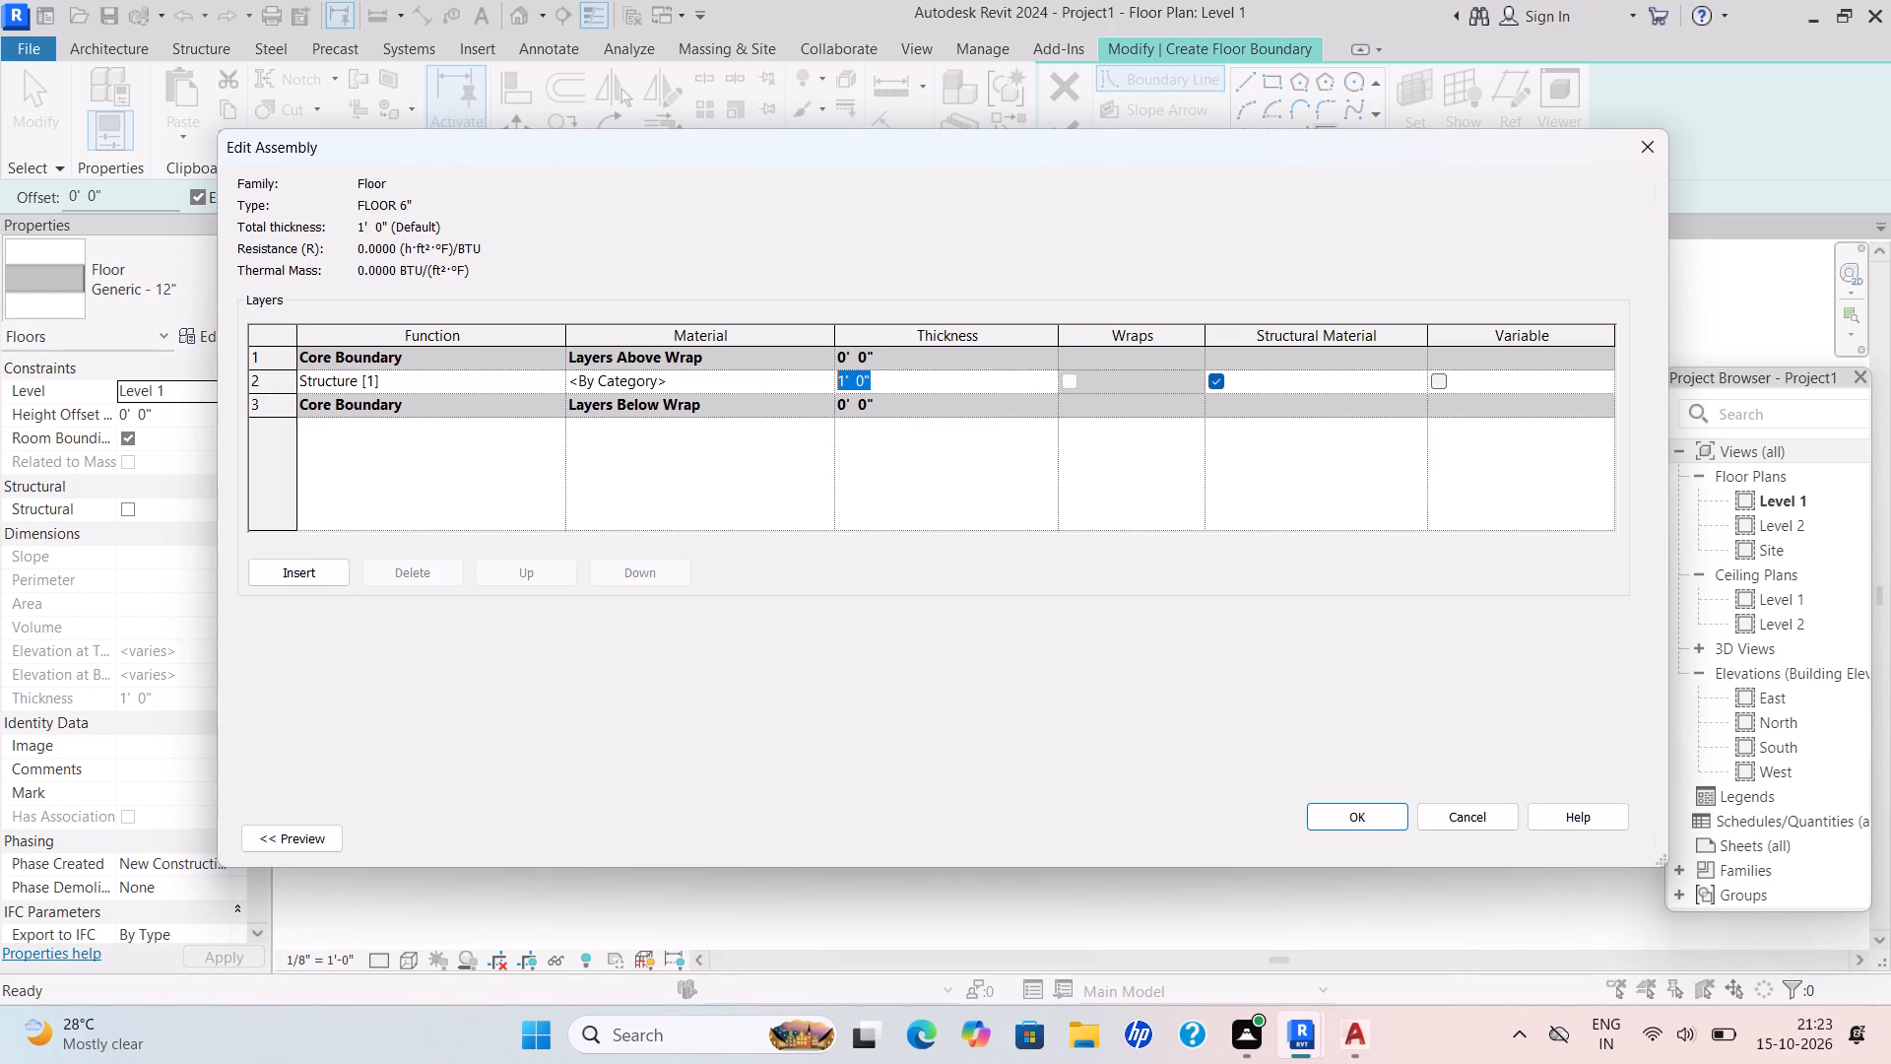
drag(798, 389, 770, 396)
key(BackSpace)
text(6")
key(Return)
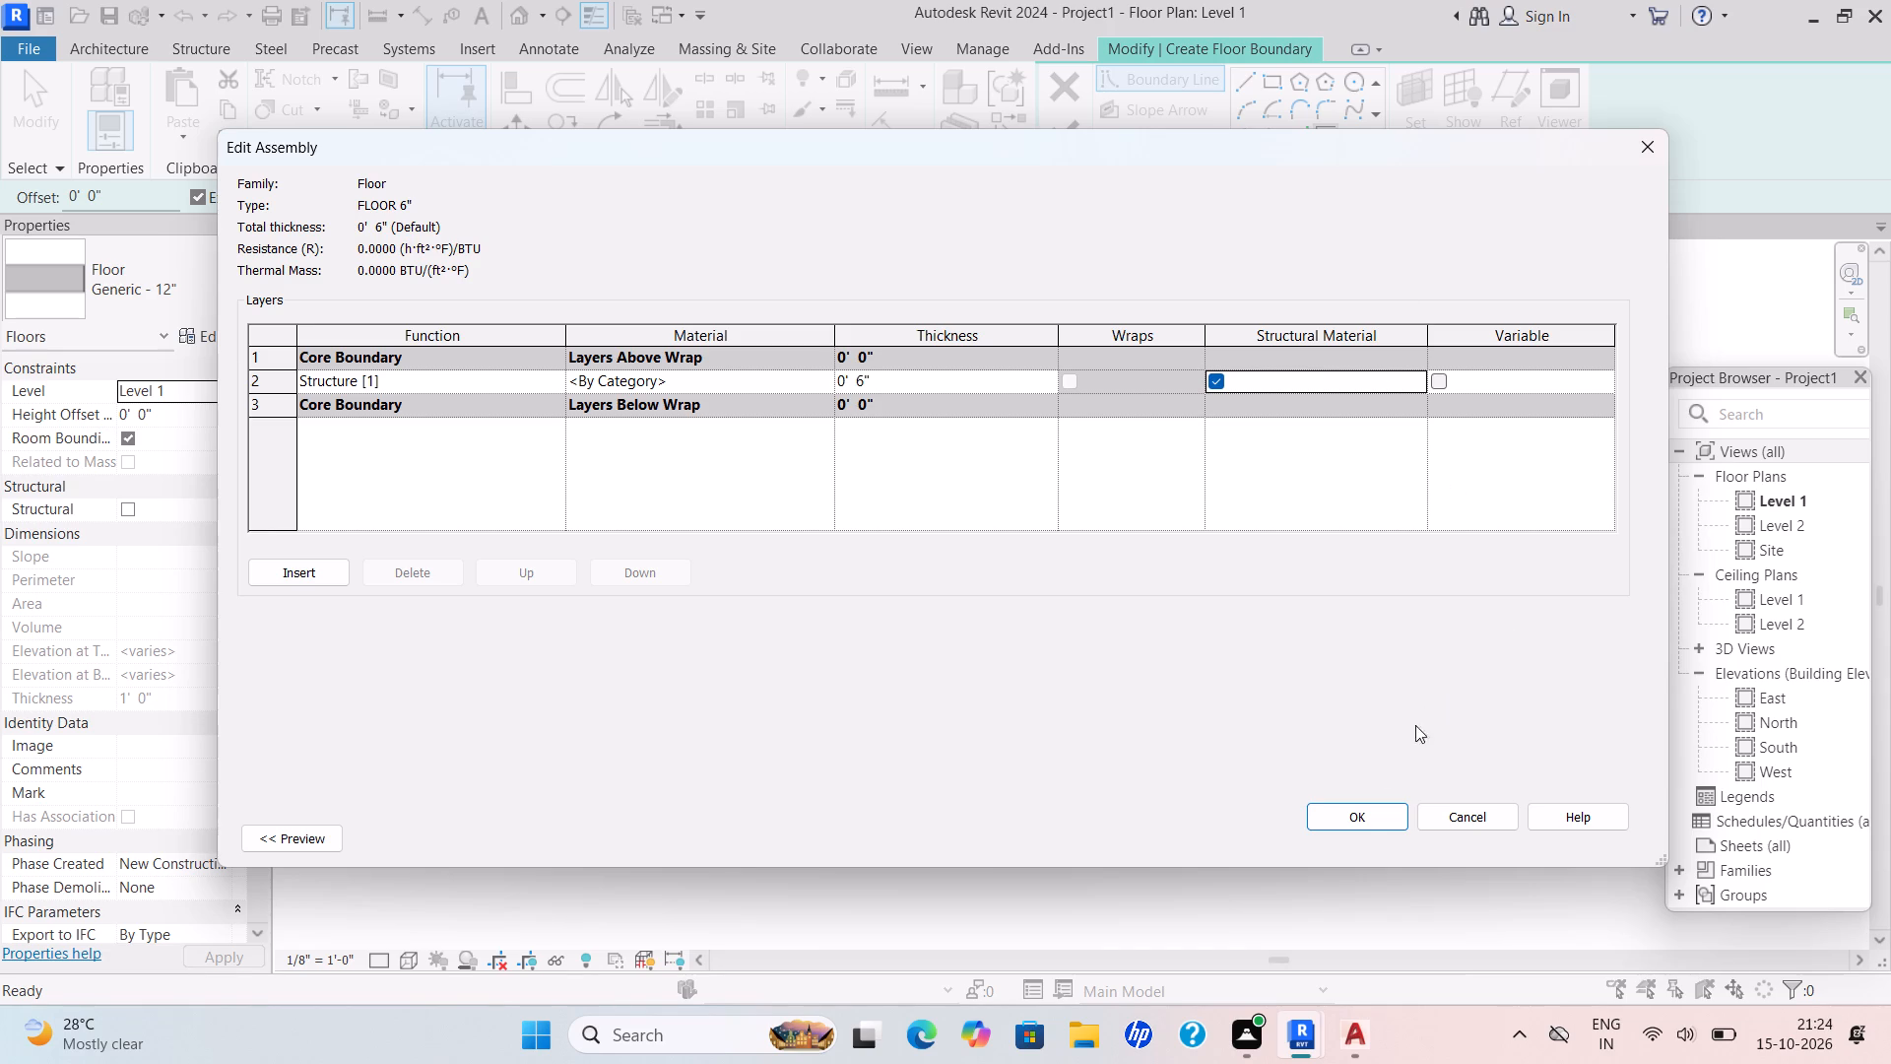
click(1367, 820)
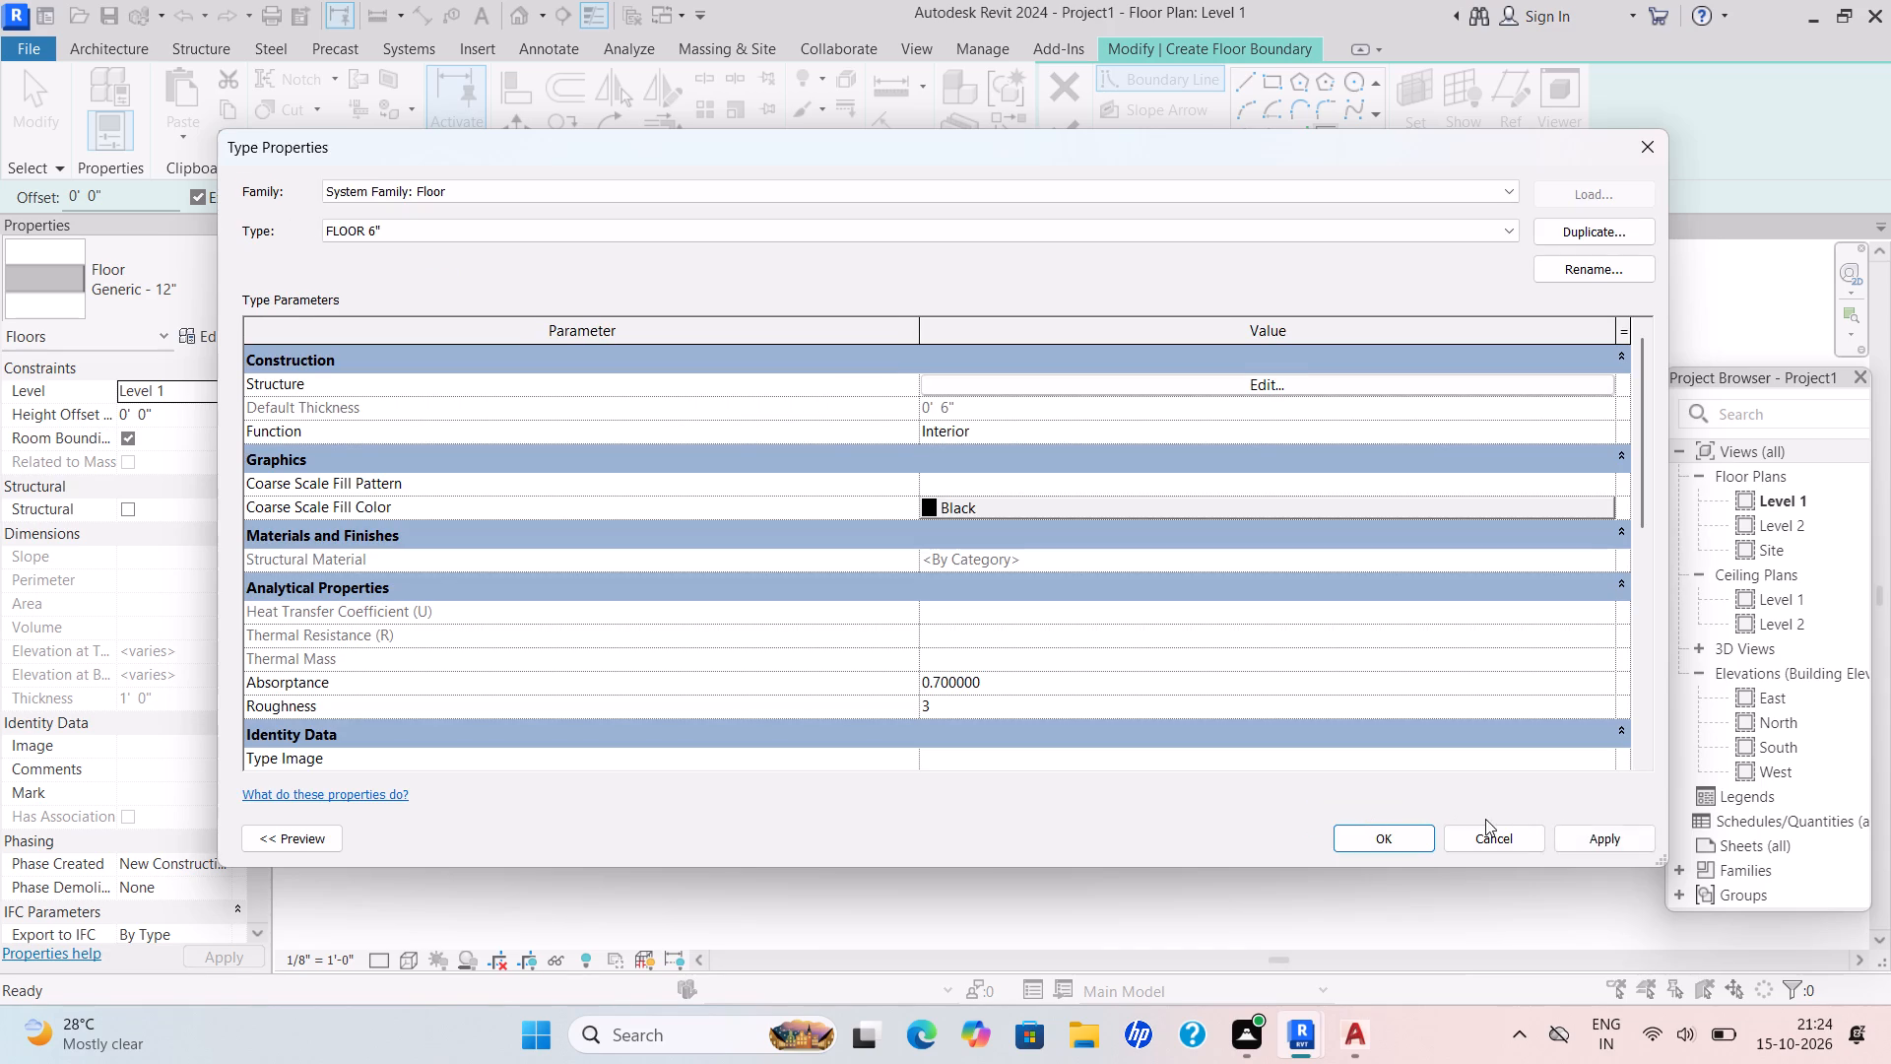
click(1605, 844)
click(1387, 843)
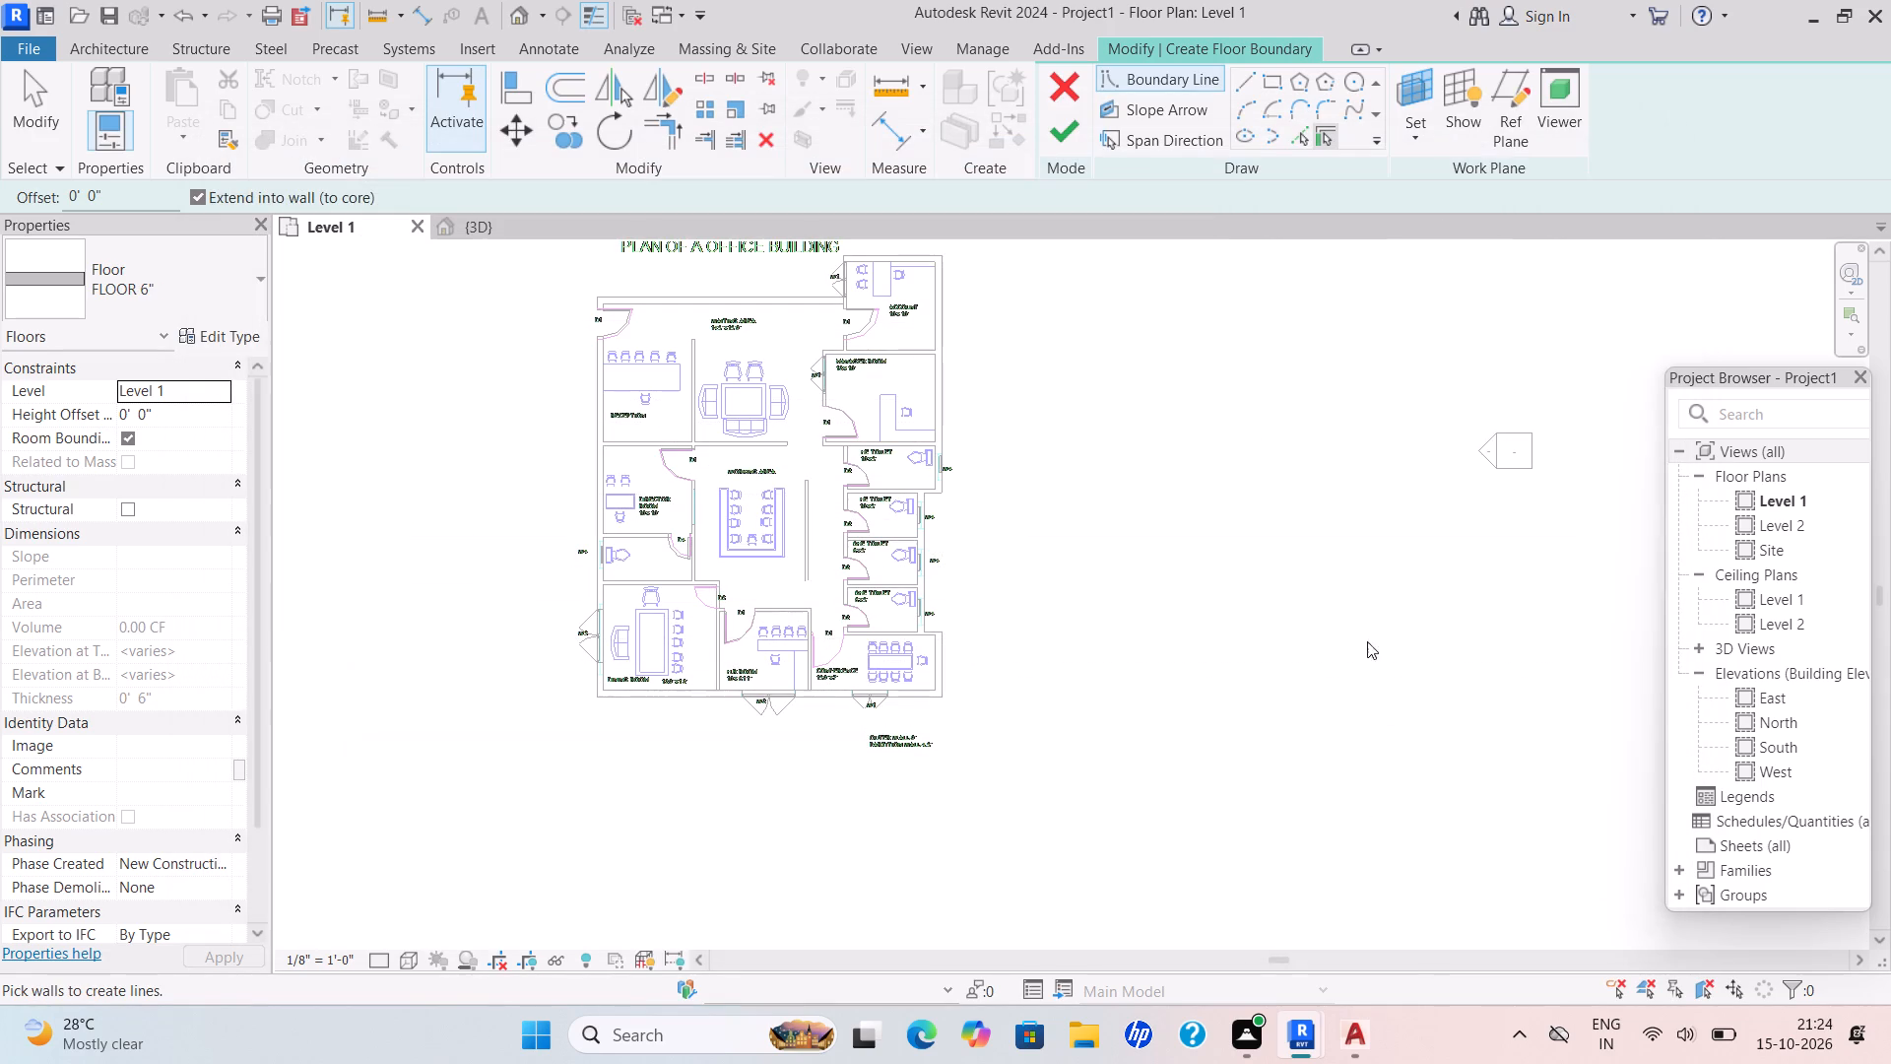
Sketch a rectangular floor boundary about 50' long between opposite outer corners of the building and finish the floor.
scroll(863, 367, up, 3)
middle_drag(921, 408, 974, 486)
scroll(964, 481, down, 1)
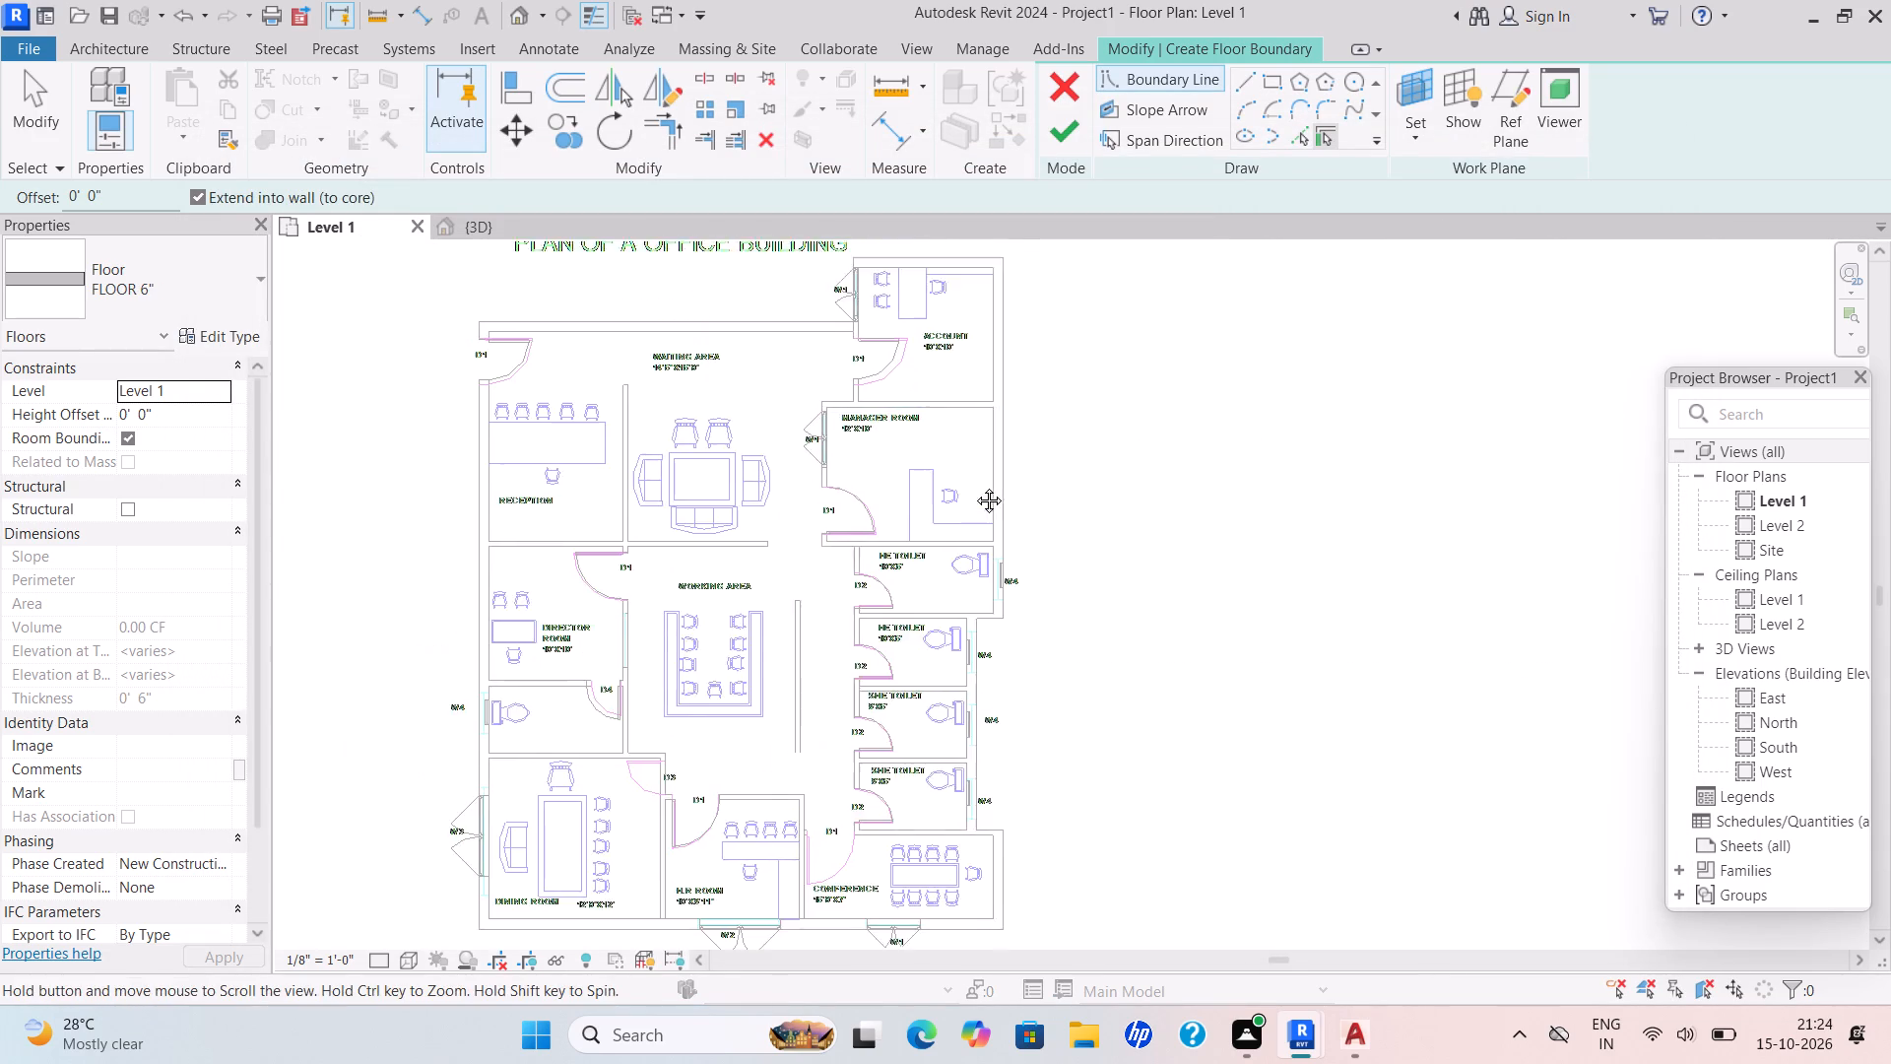
scroll(974, 486, down, 1)
middle_drag(974, 486, 979, 490)
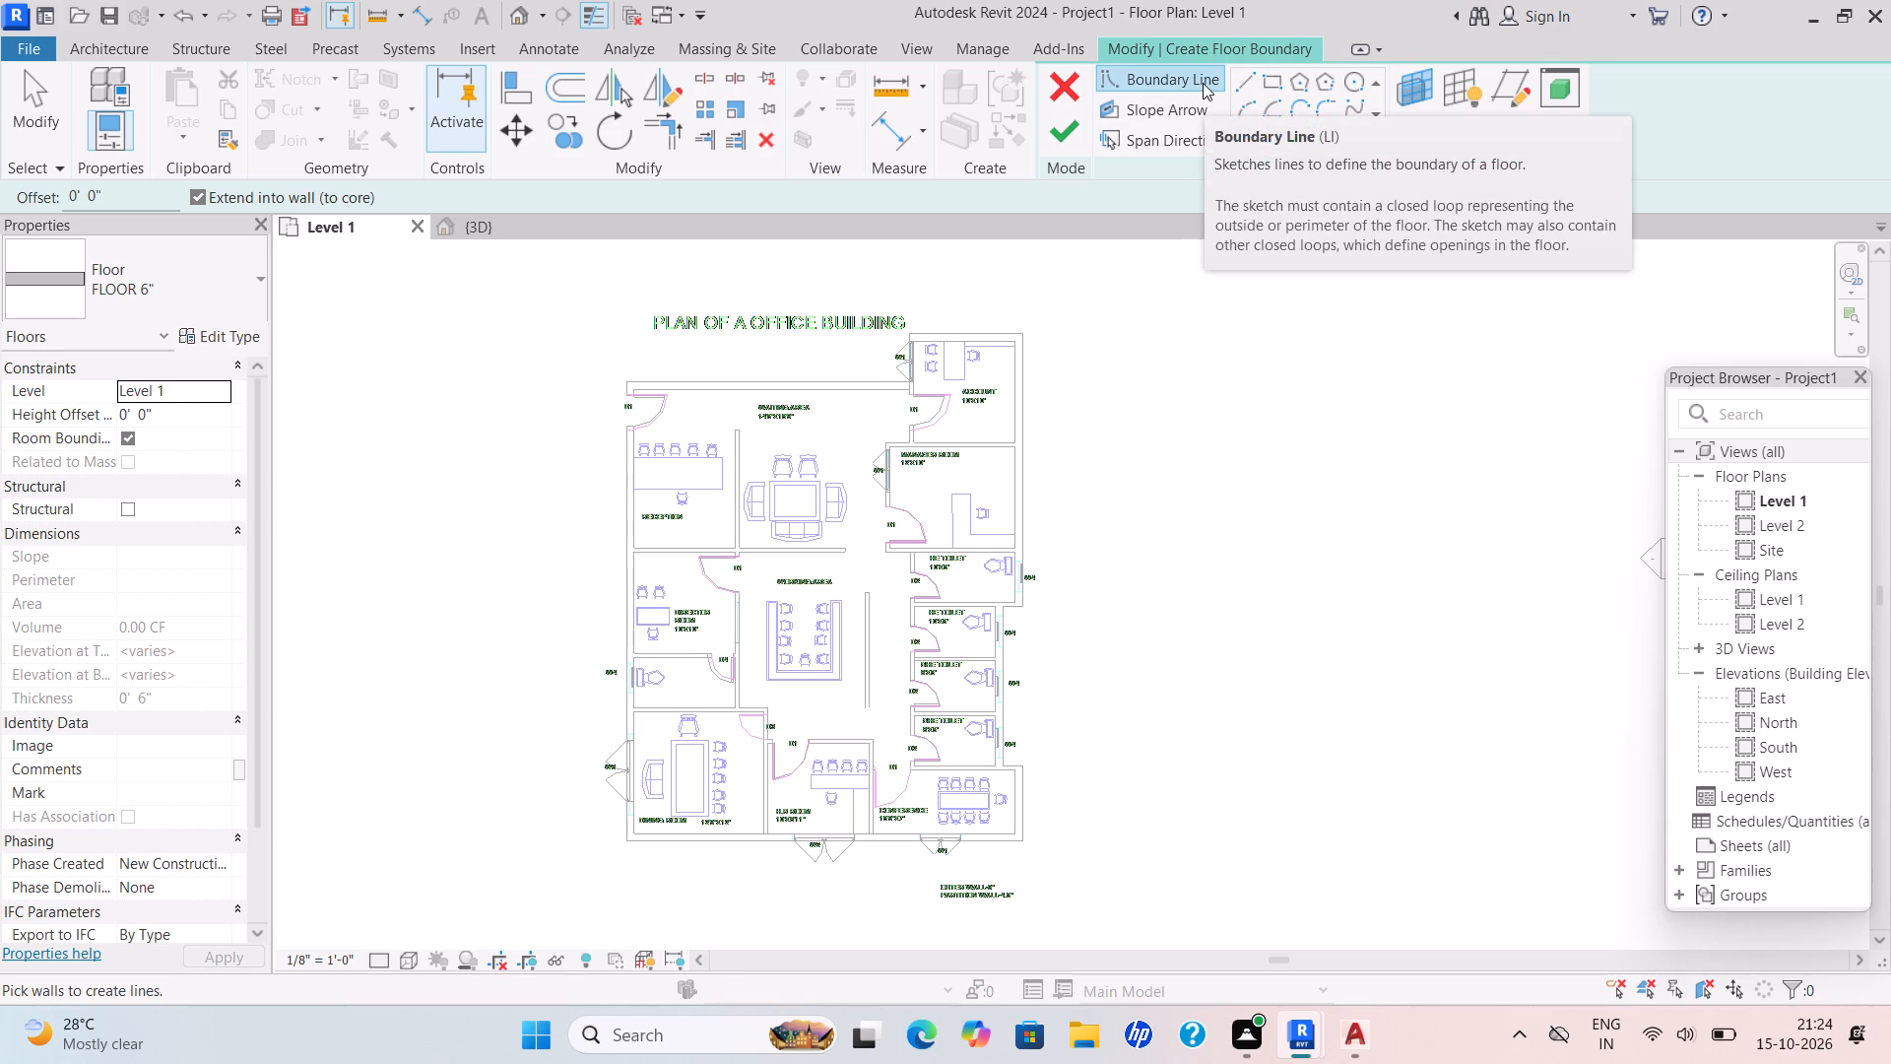
click(1274, 82)
click(1026, 329)
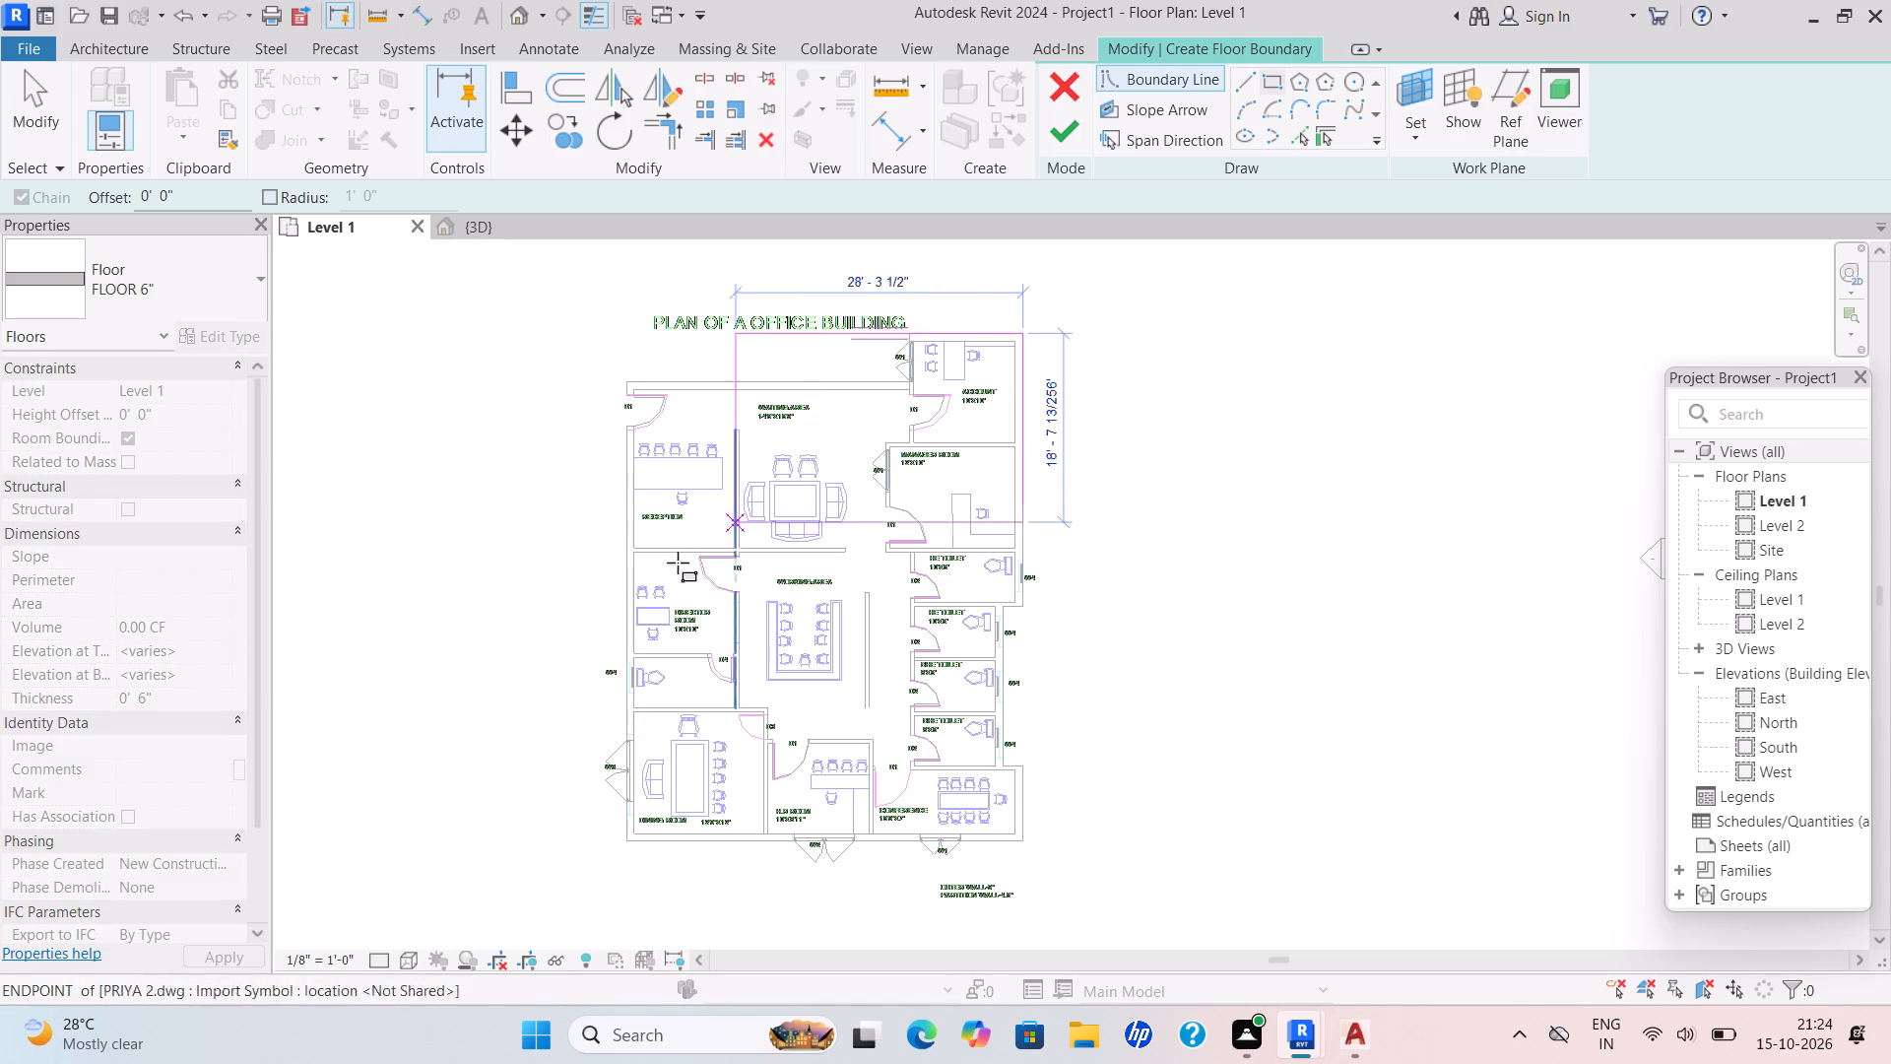
scroll(619, 838, up, 4)
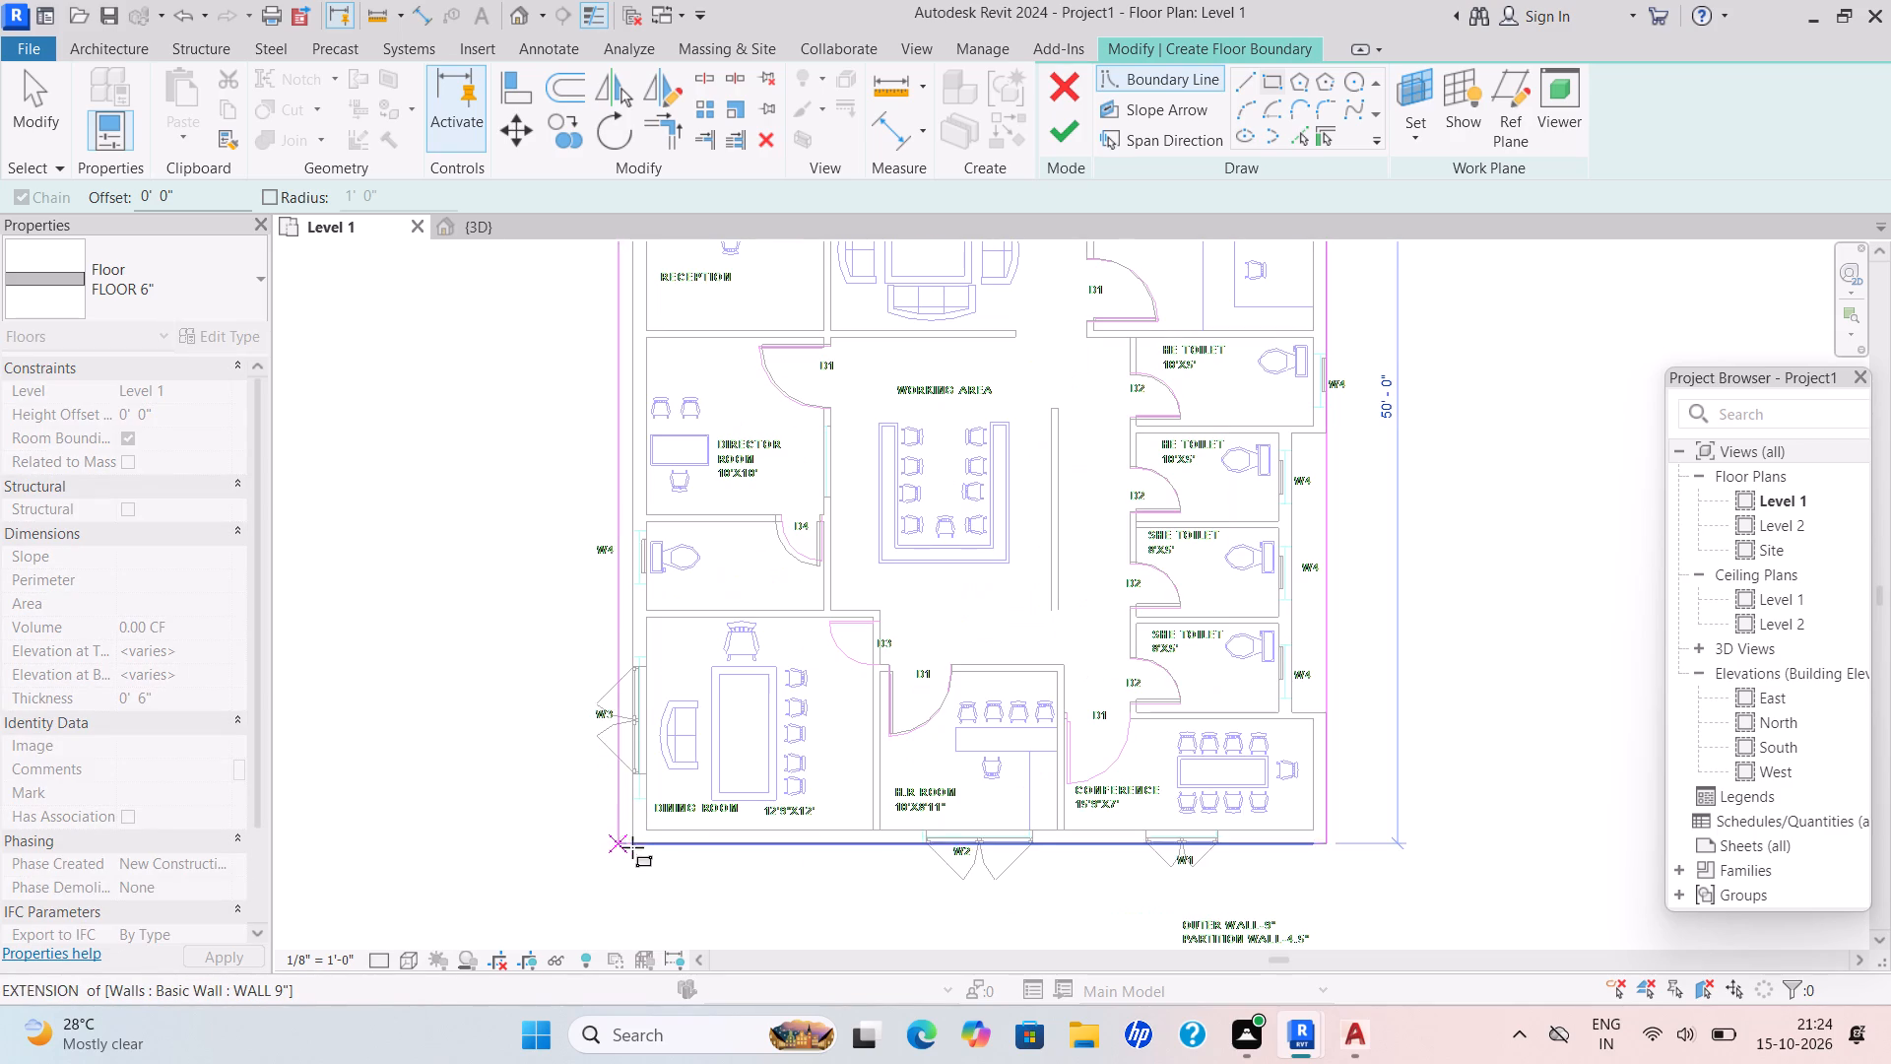
click(631, 848)
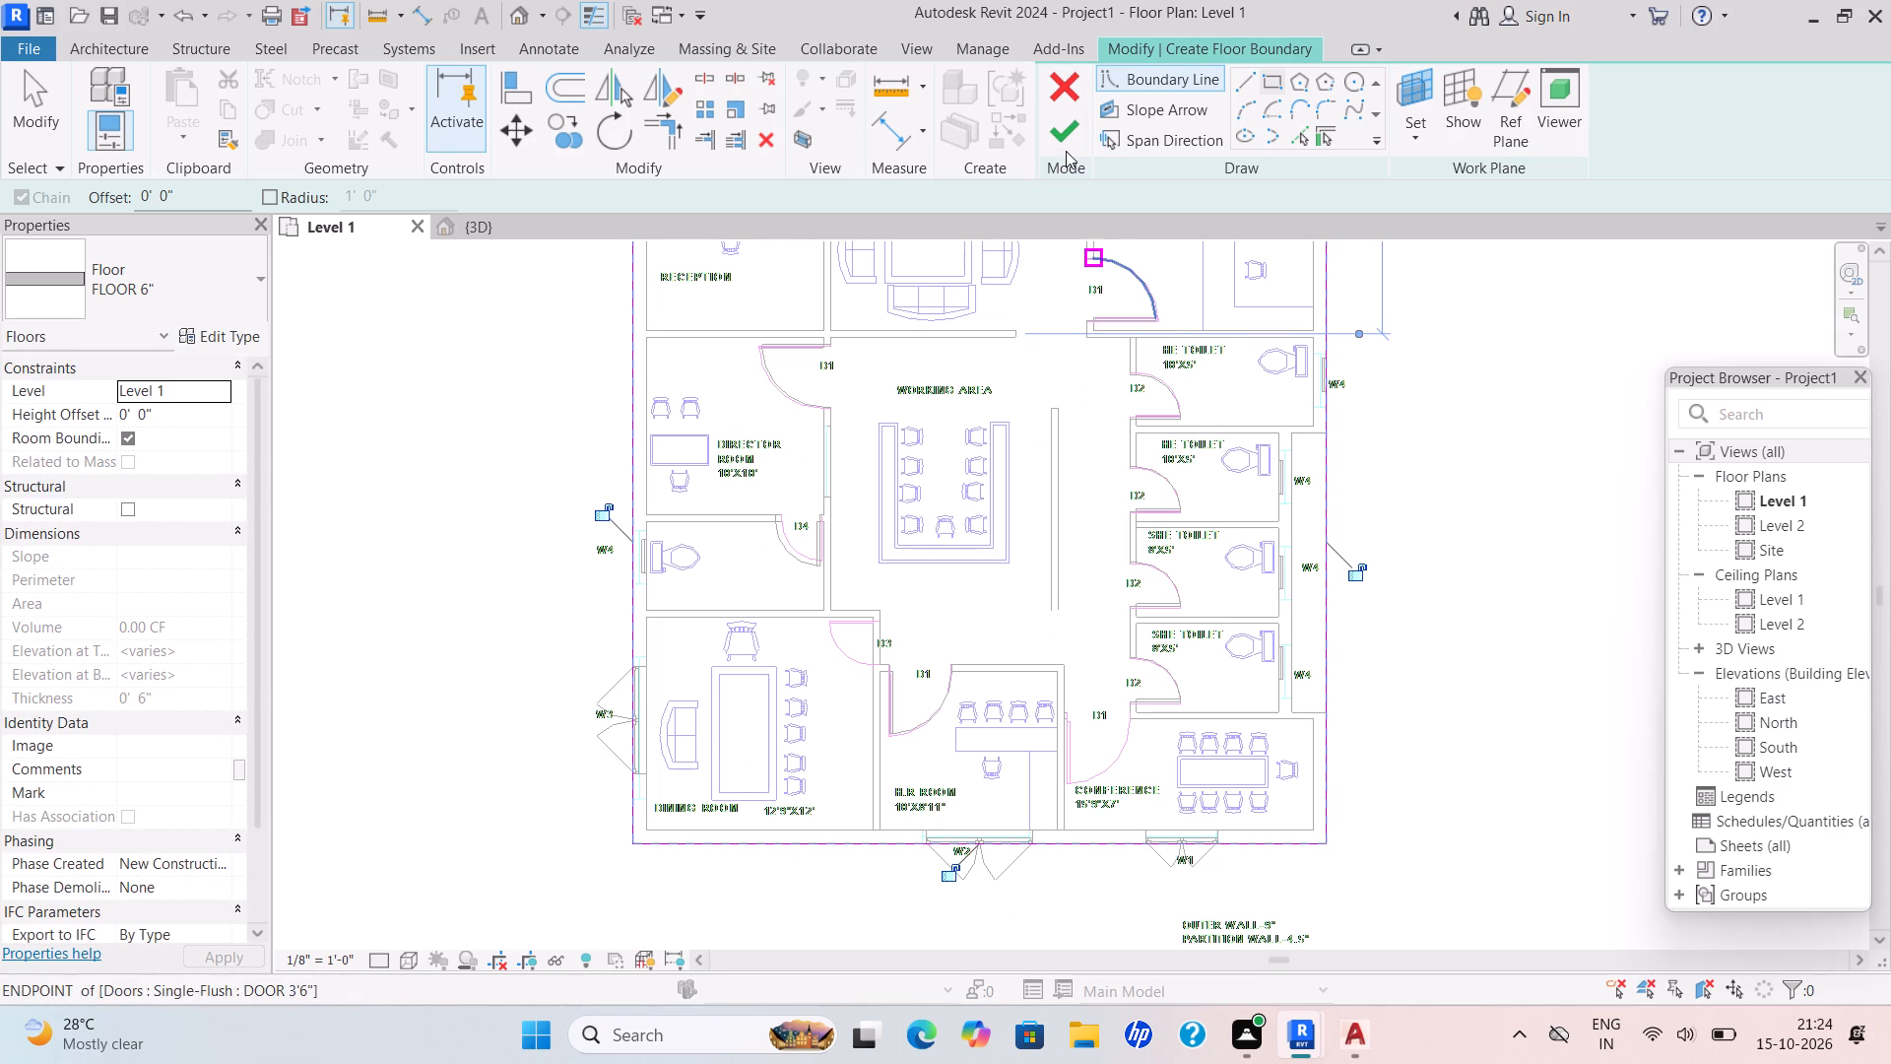
click(1063, 146)
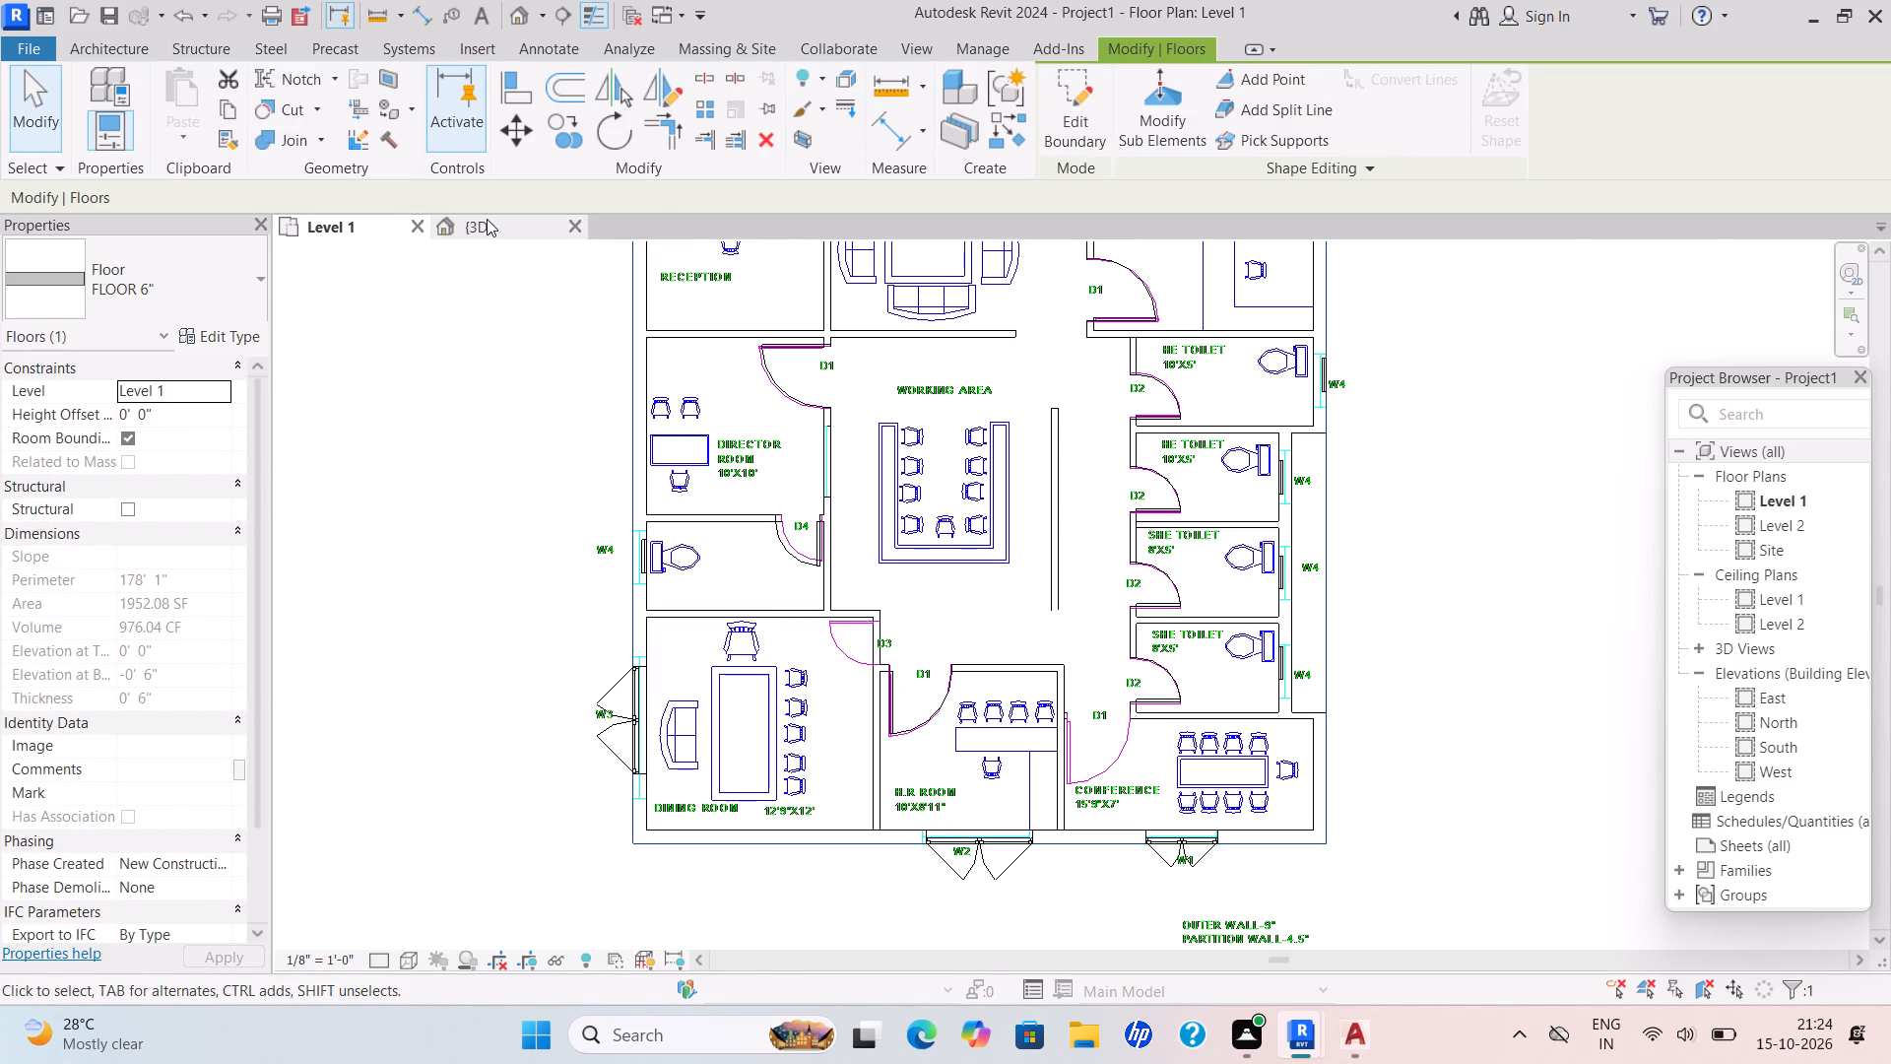
Inspect the new floor beneath the walls in the 3D view.
click(487, 219)
click(1222, 534)
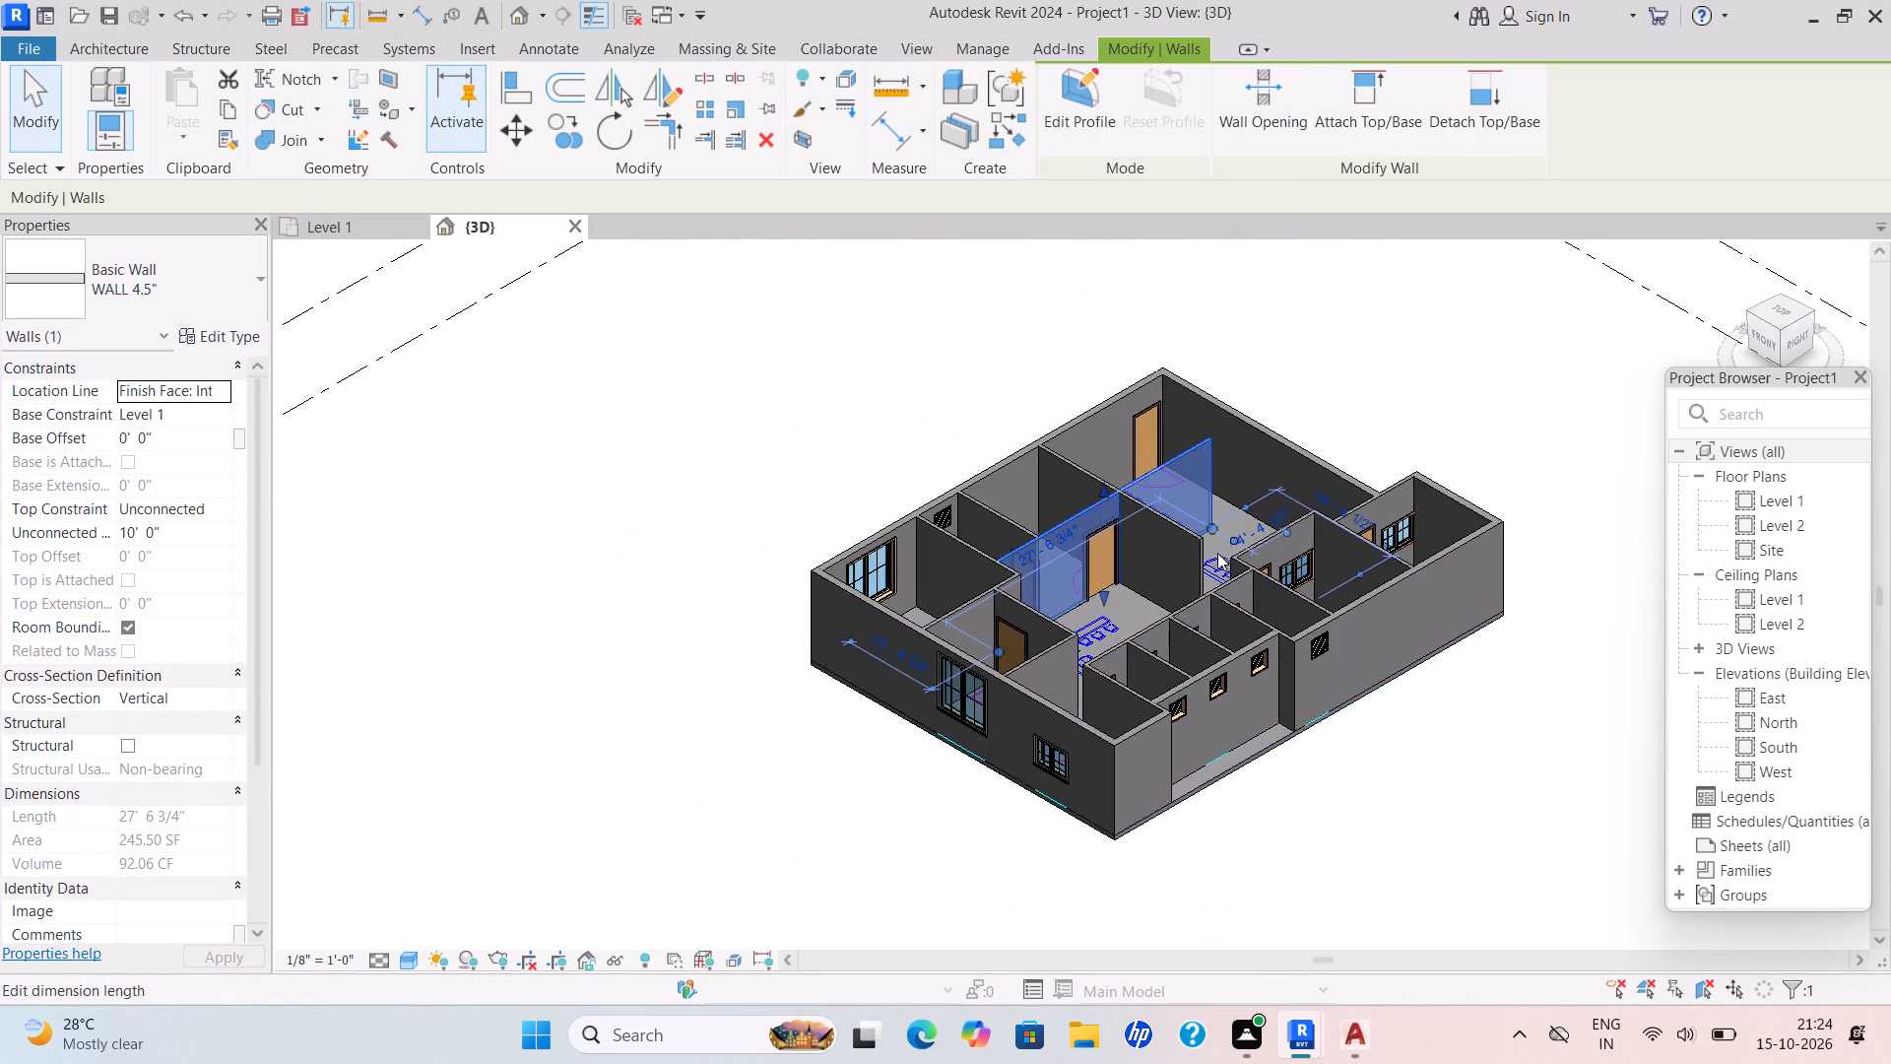
scroll(1215, 553, up, 3)
key(Escape)
key(Escape)
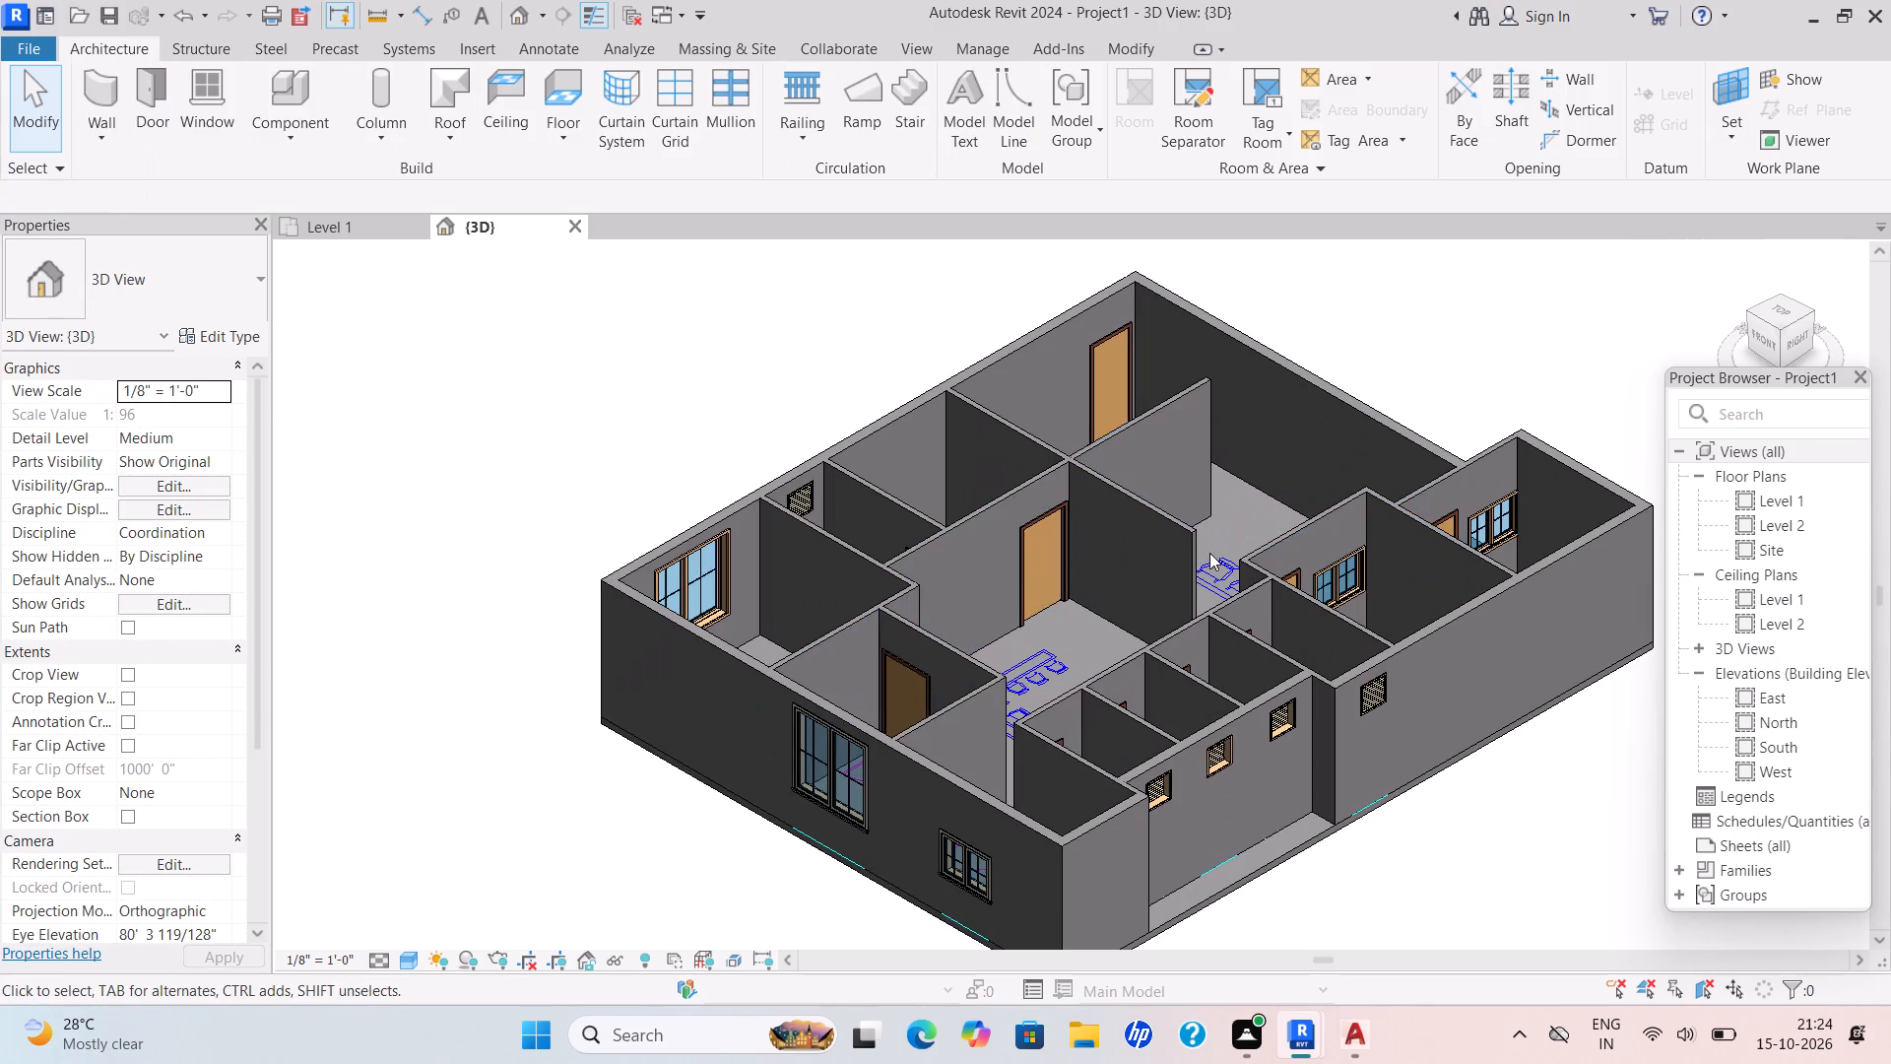
scroll(1162, 440, up, 3)
scroll(1291, 497, up, 5)
scroll(1292, 509, down, 4)
middle_drag(1289, 509, 1222, 453)
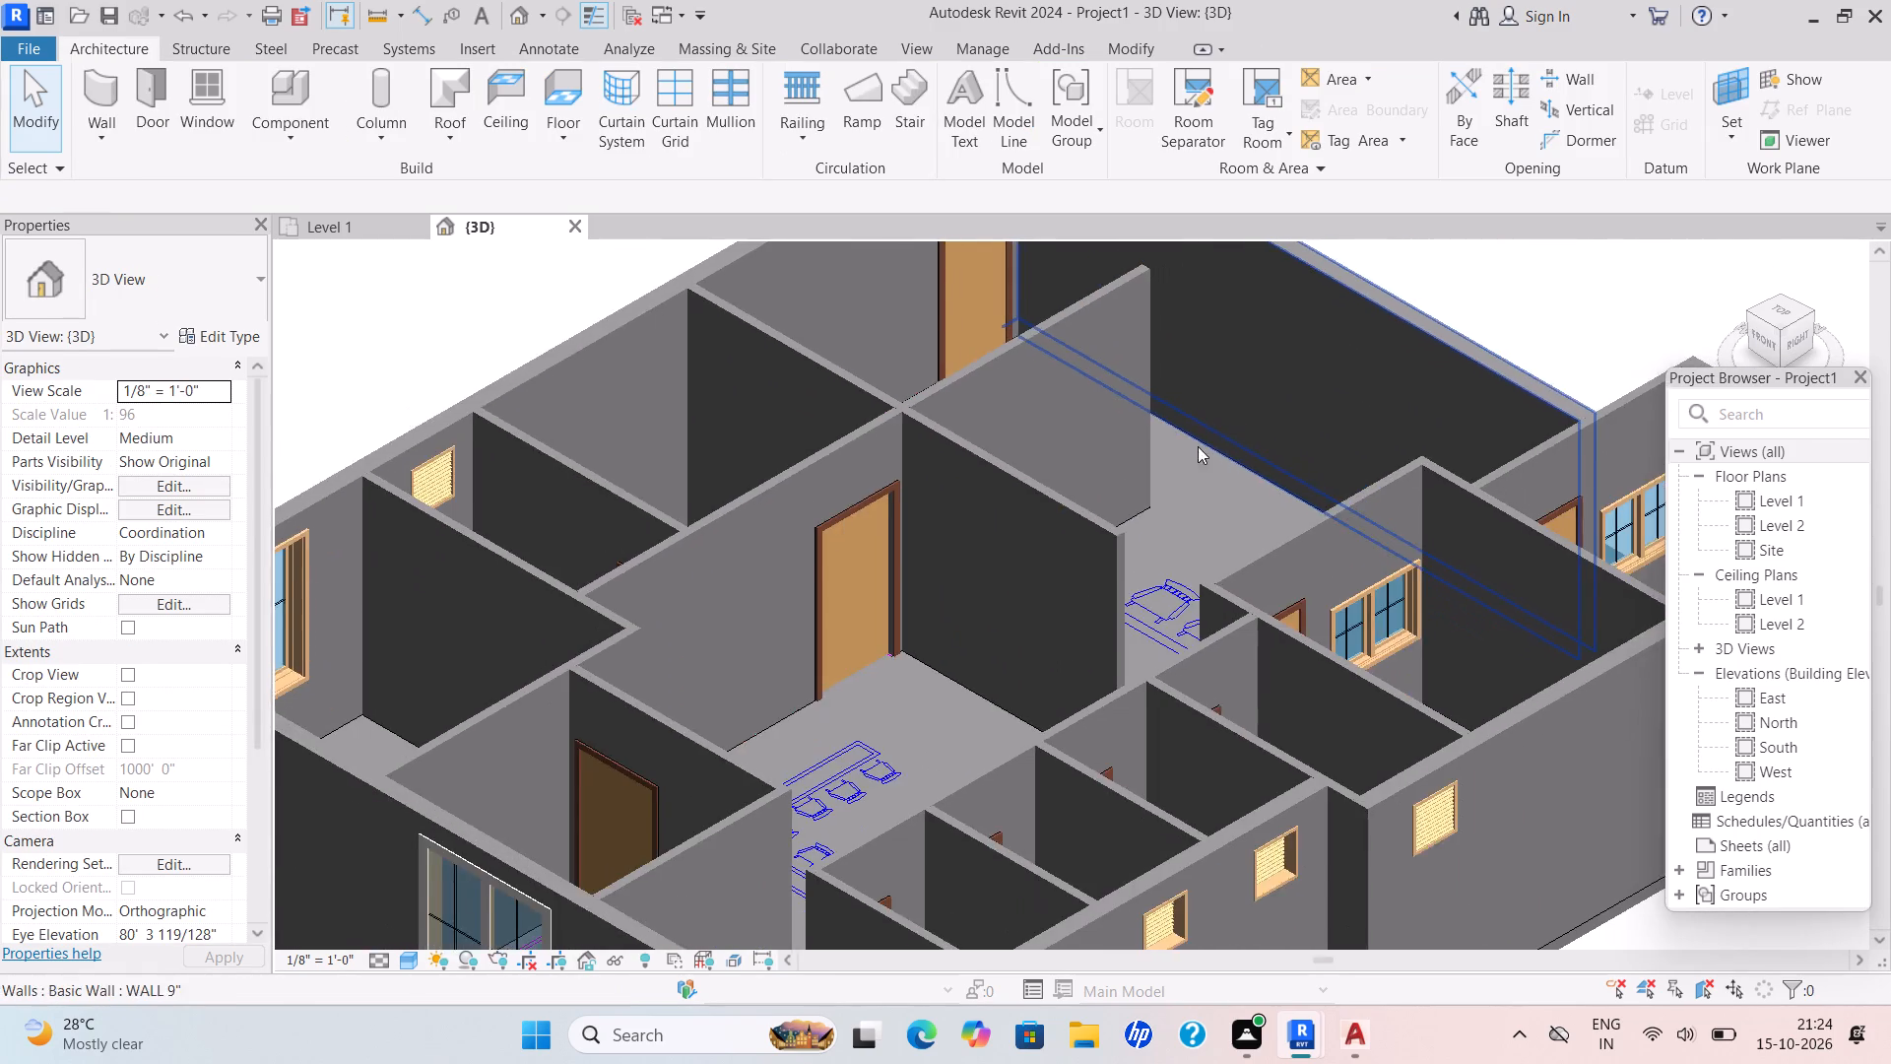
scroll(1219, 484, down, 6)
scroll(1053, 614, up, 3)
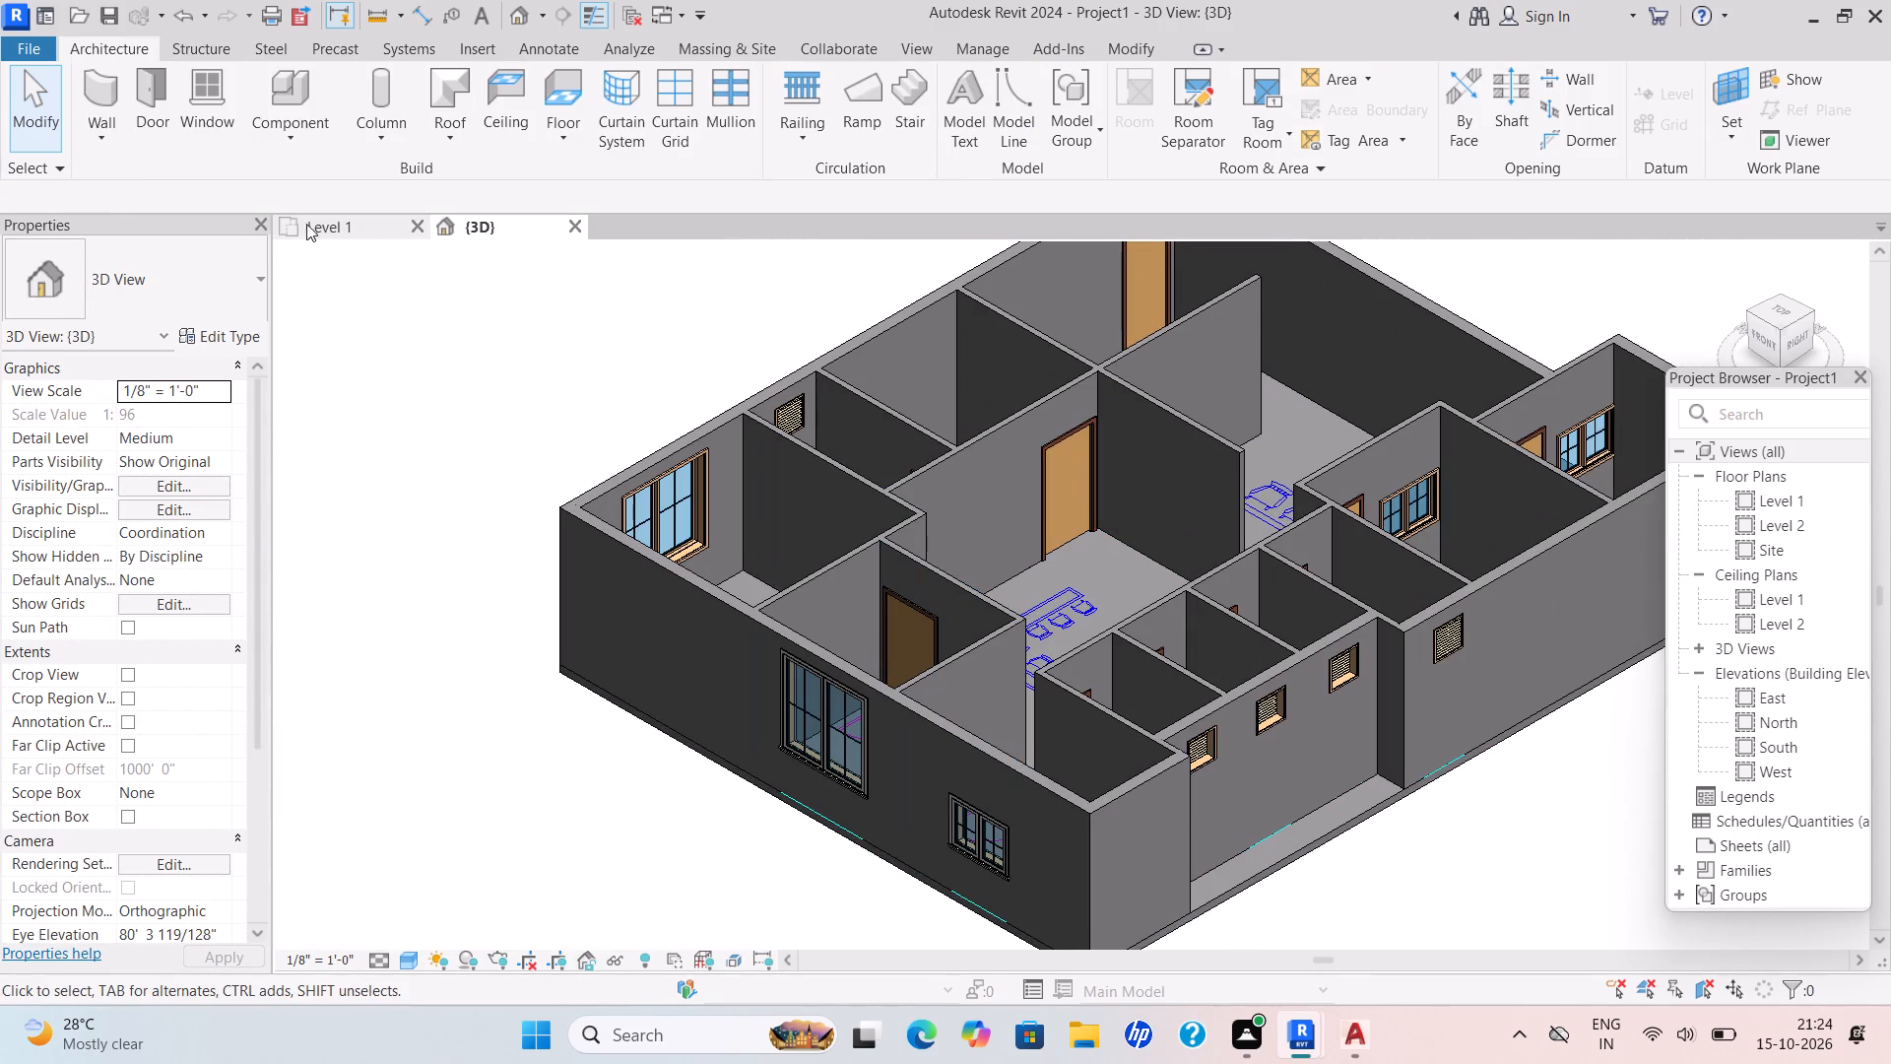
Start a roof by footprint from the Level 1 plan and place it on Level 2.
click(327, 229)
scroll(685, 336, down, 6)
middle_drag(747, 366, 736, 457)
scroll(749, 378, down, 2)
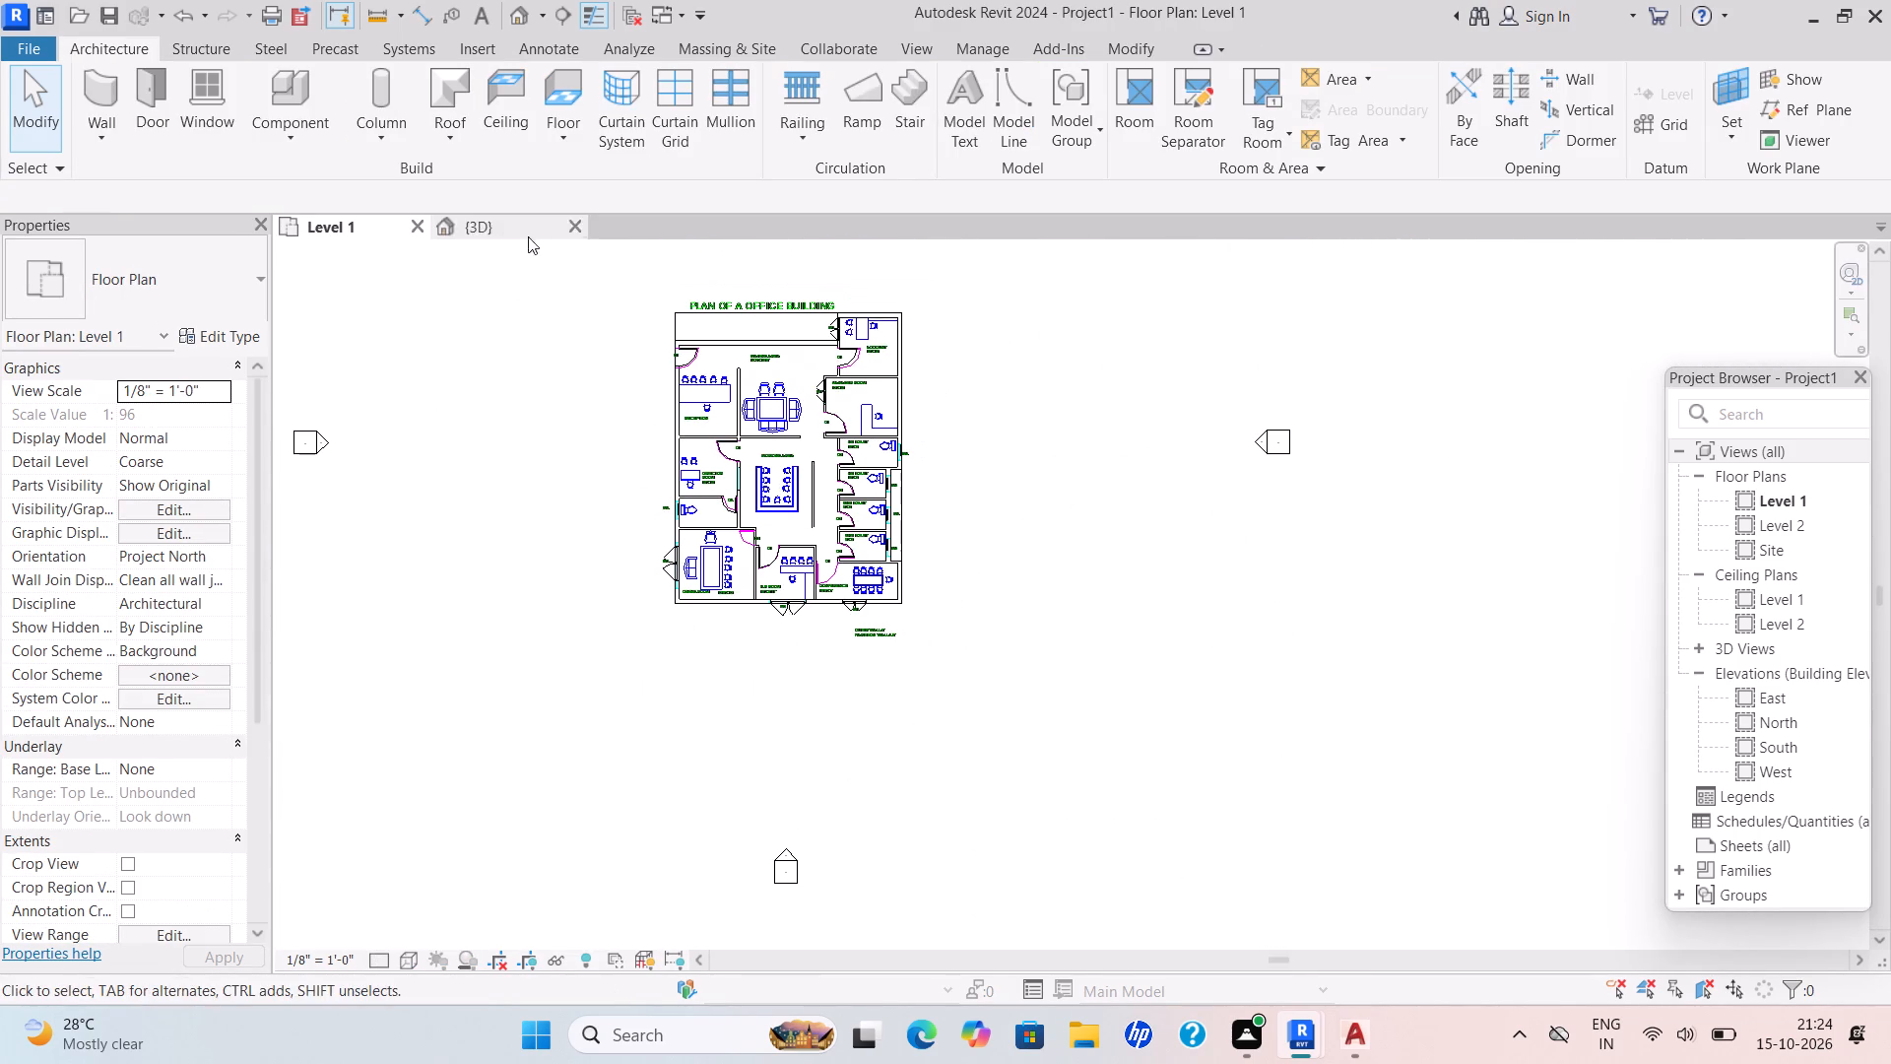
middle_drag(854, 417, 857, 517)
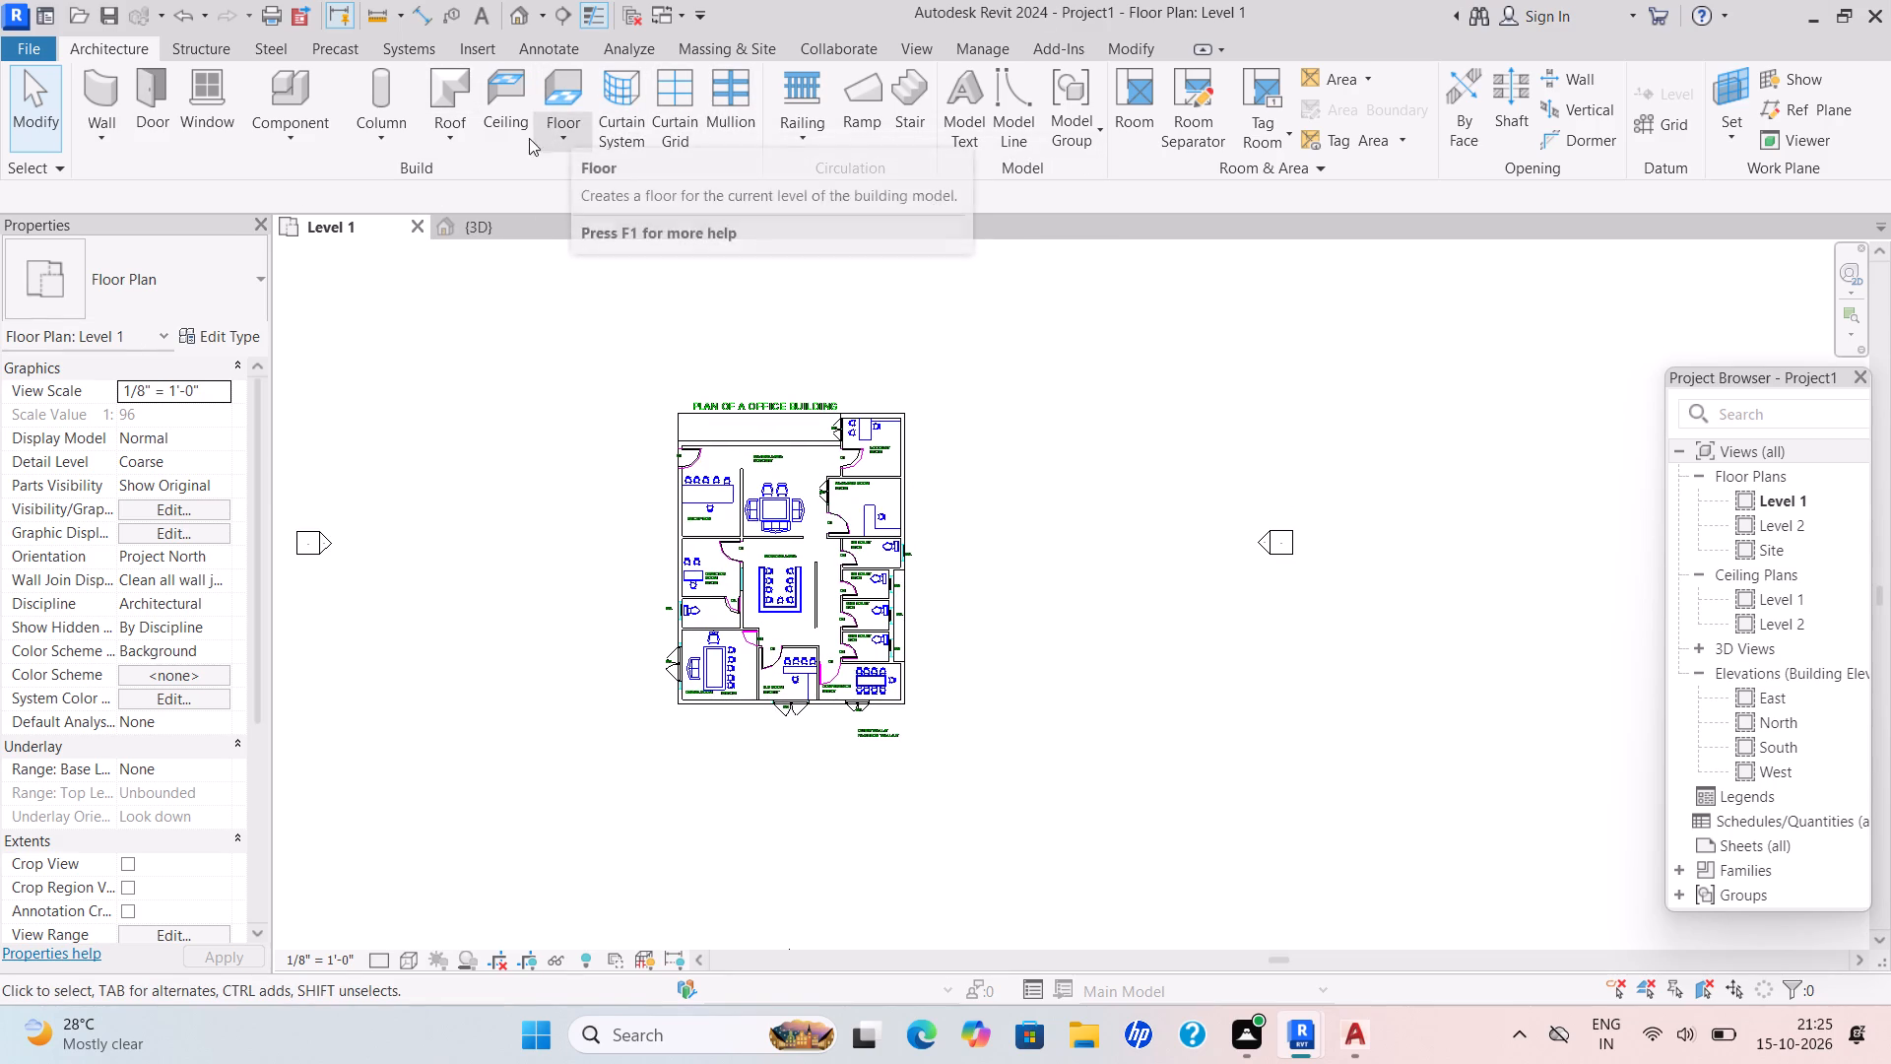
click(444, 143)
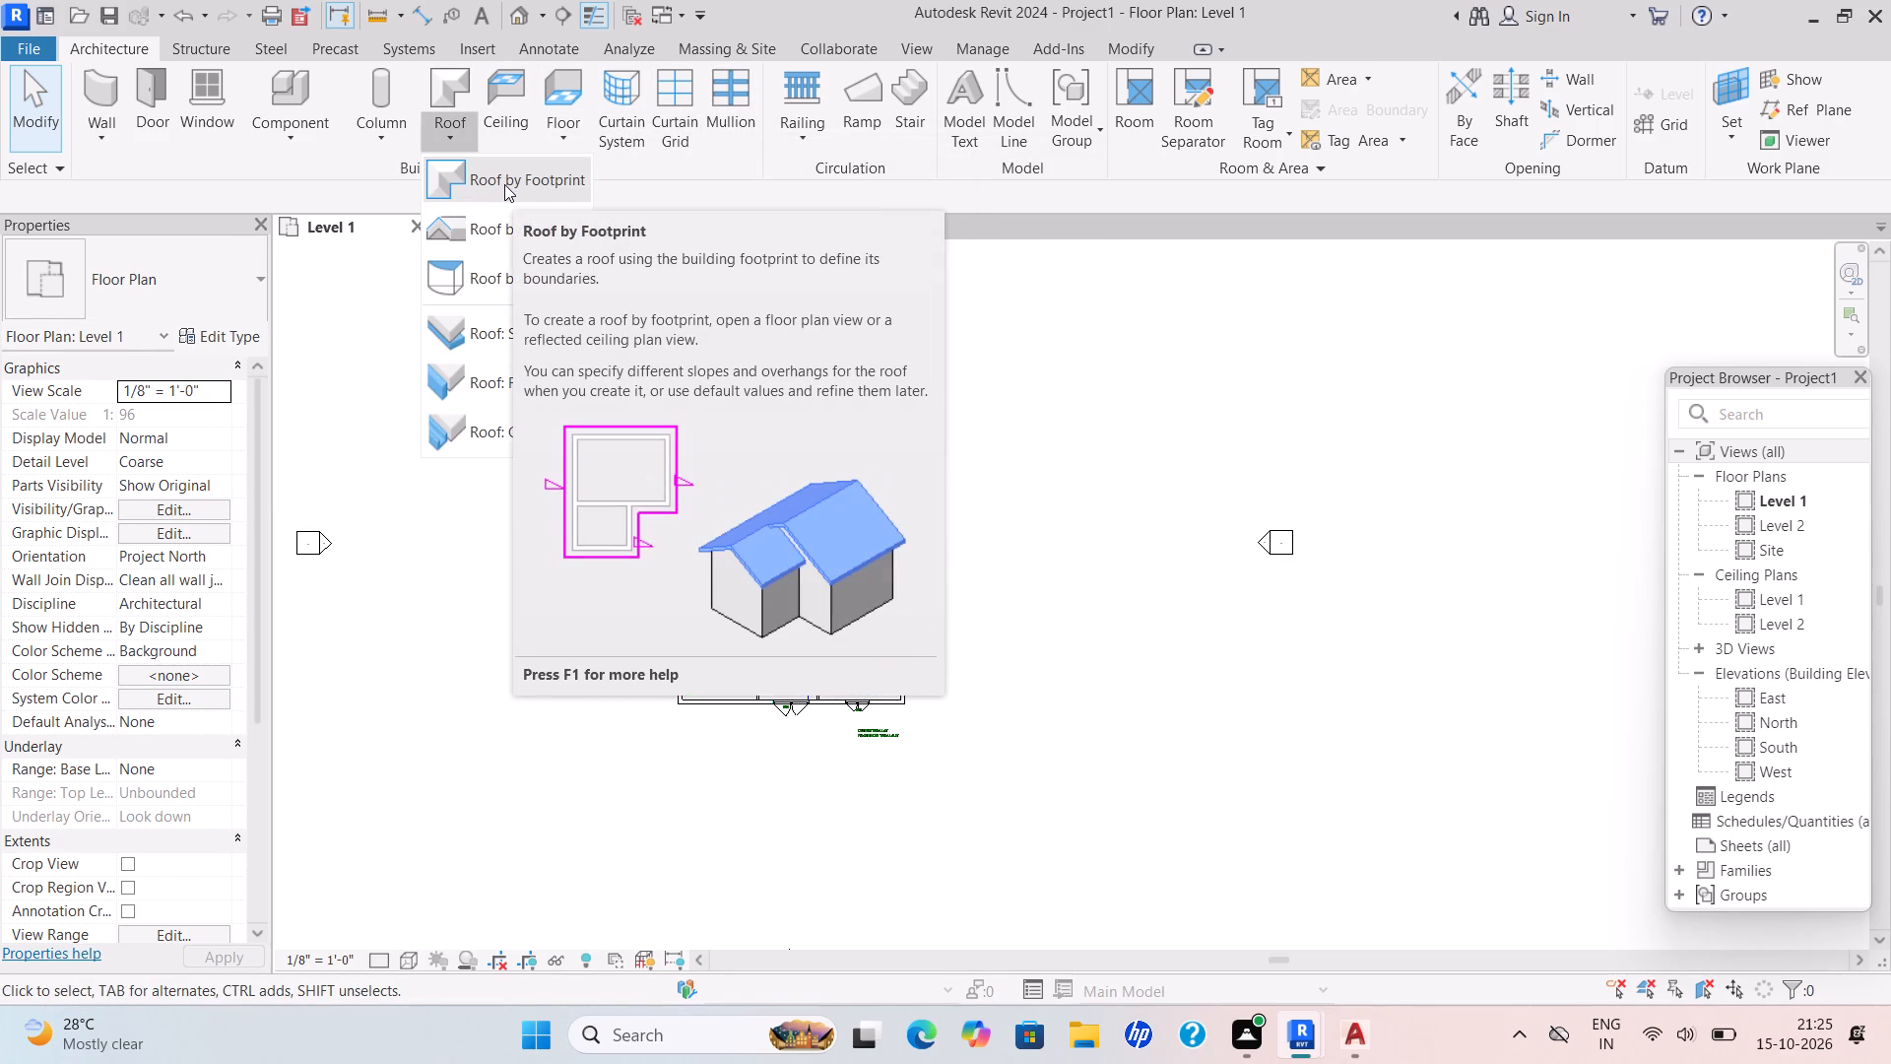
click(504, 184)
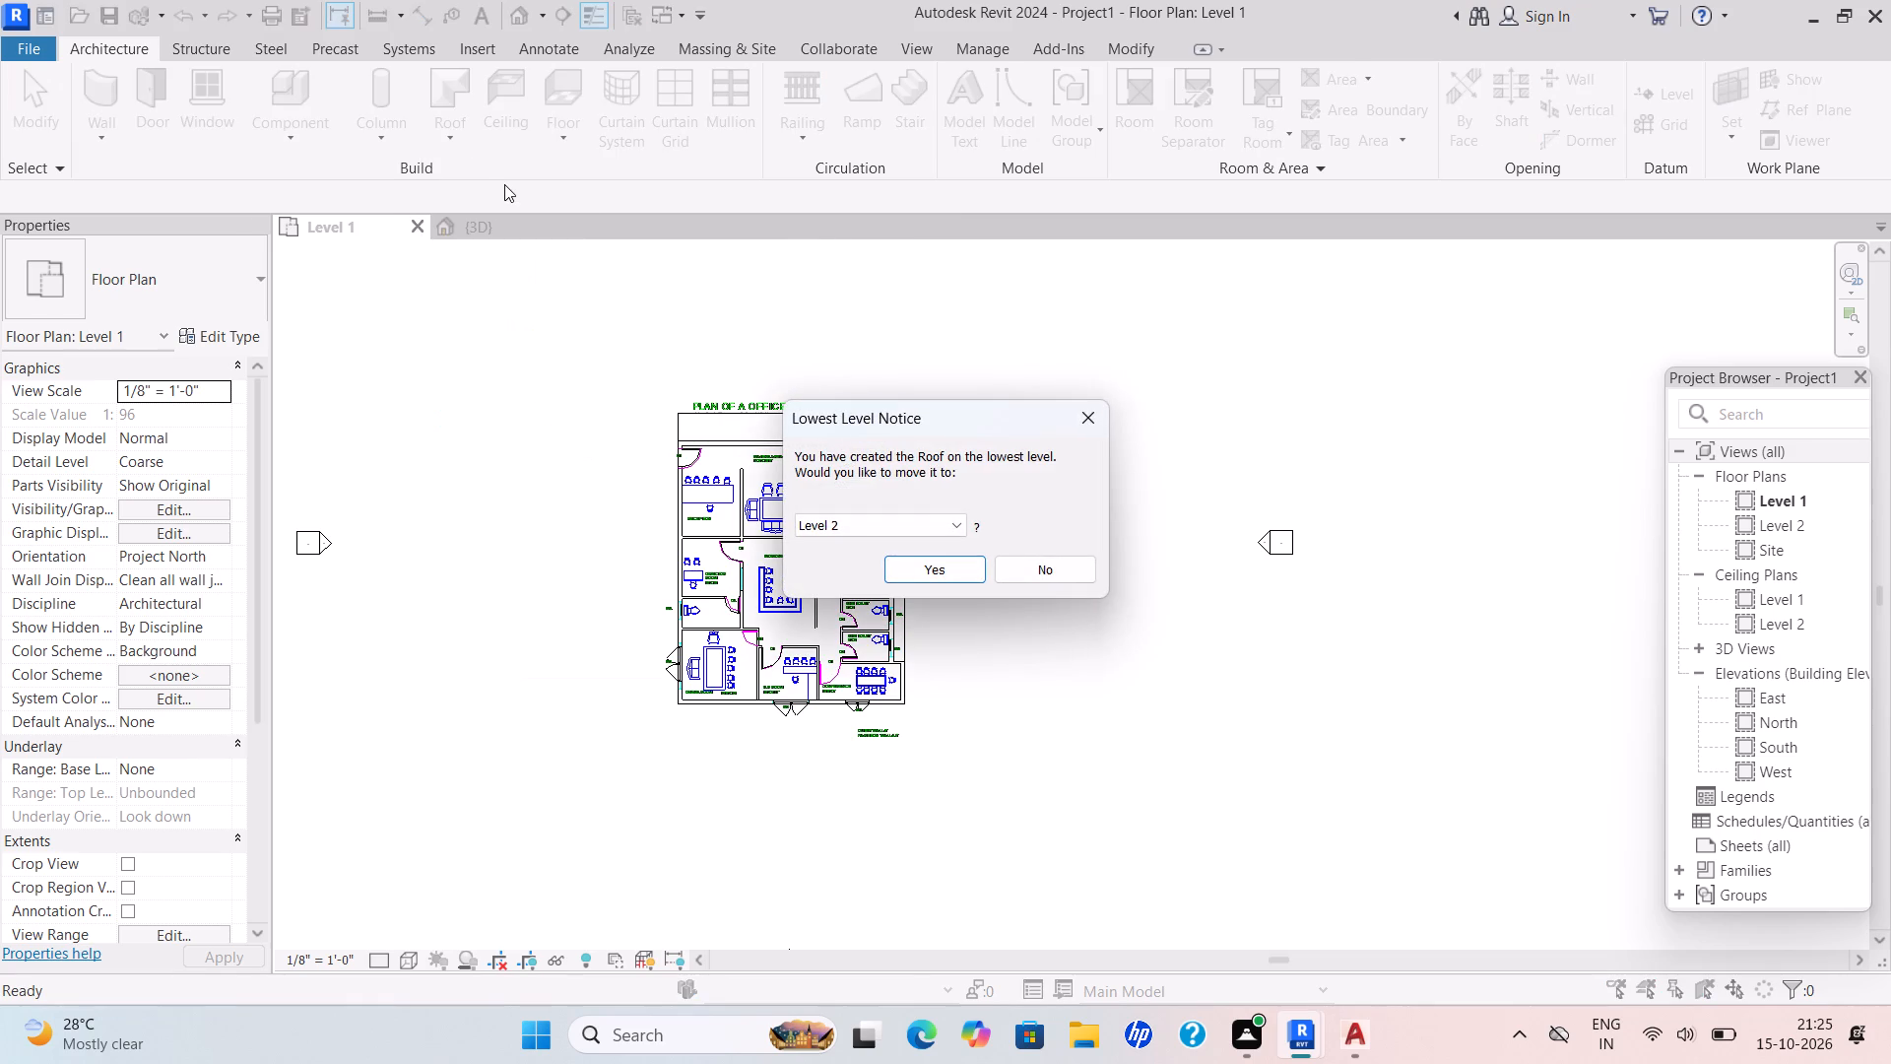
click(921, 573)
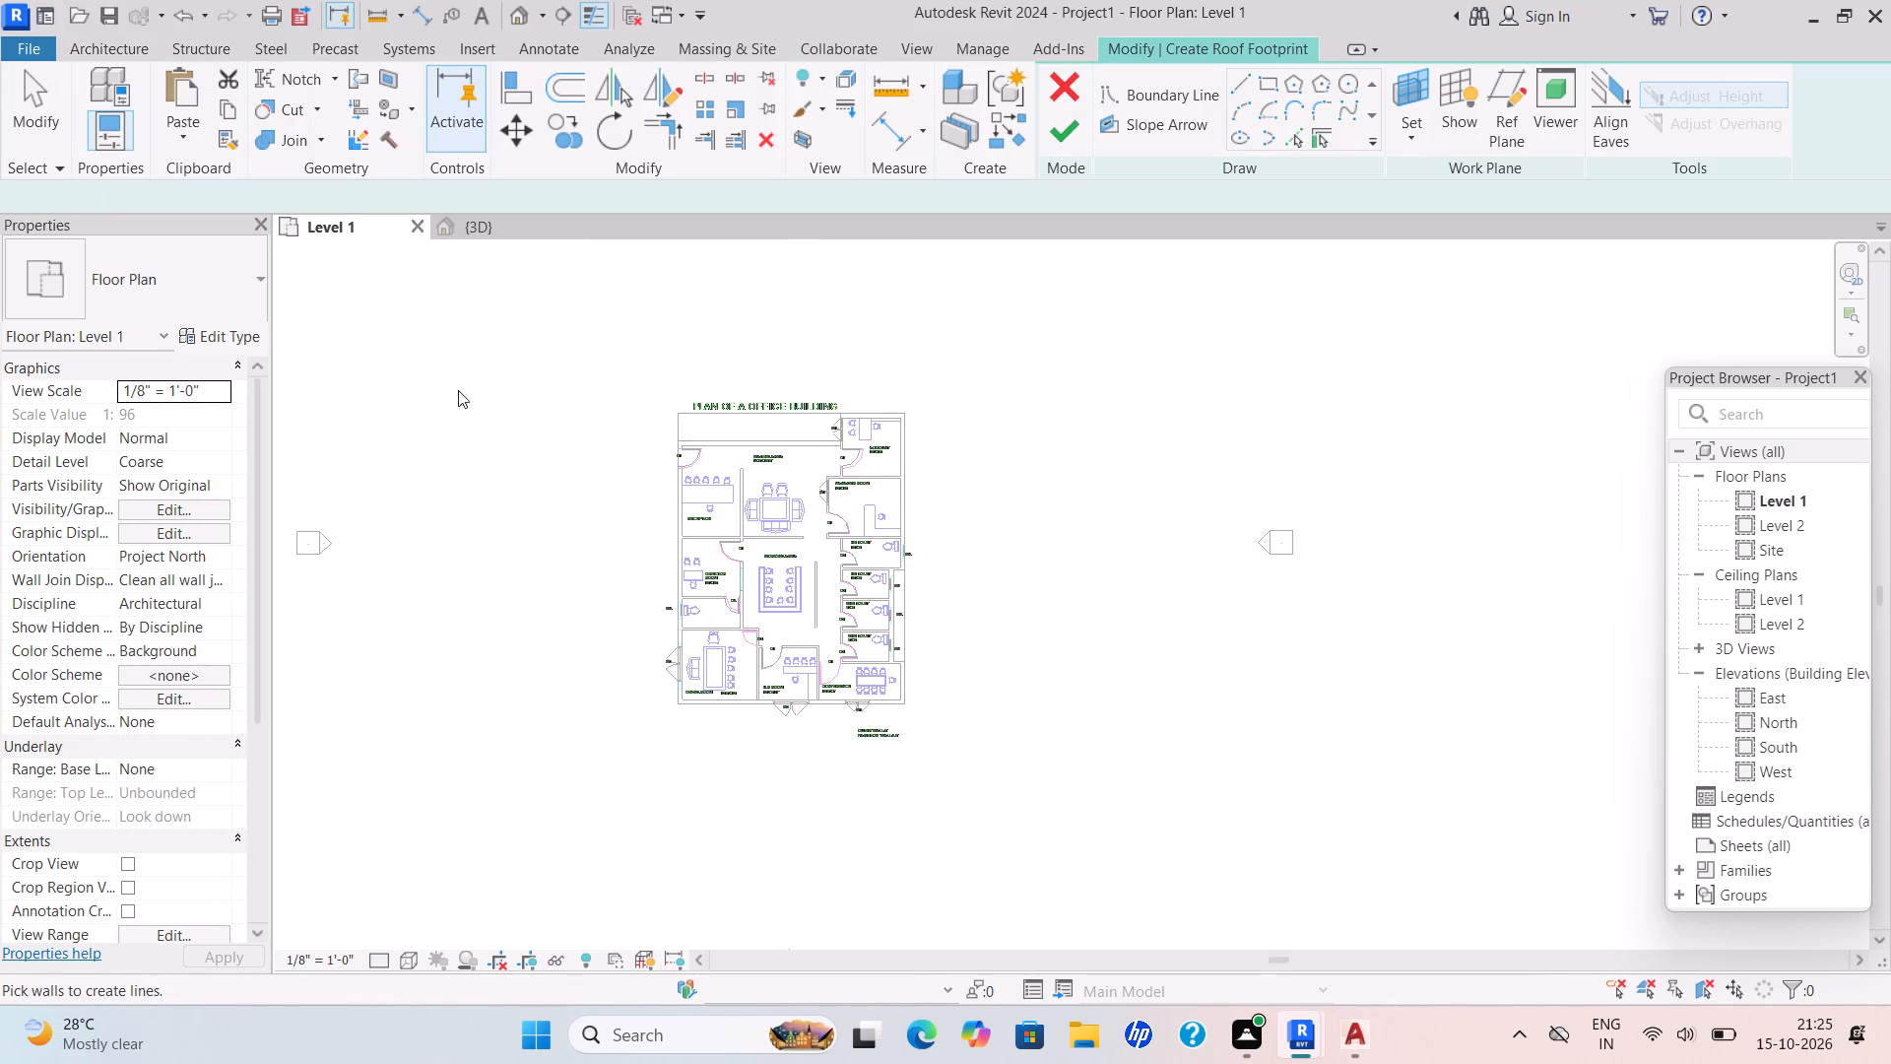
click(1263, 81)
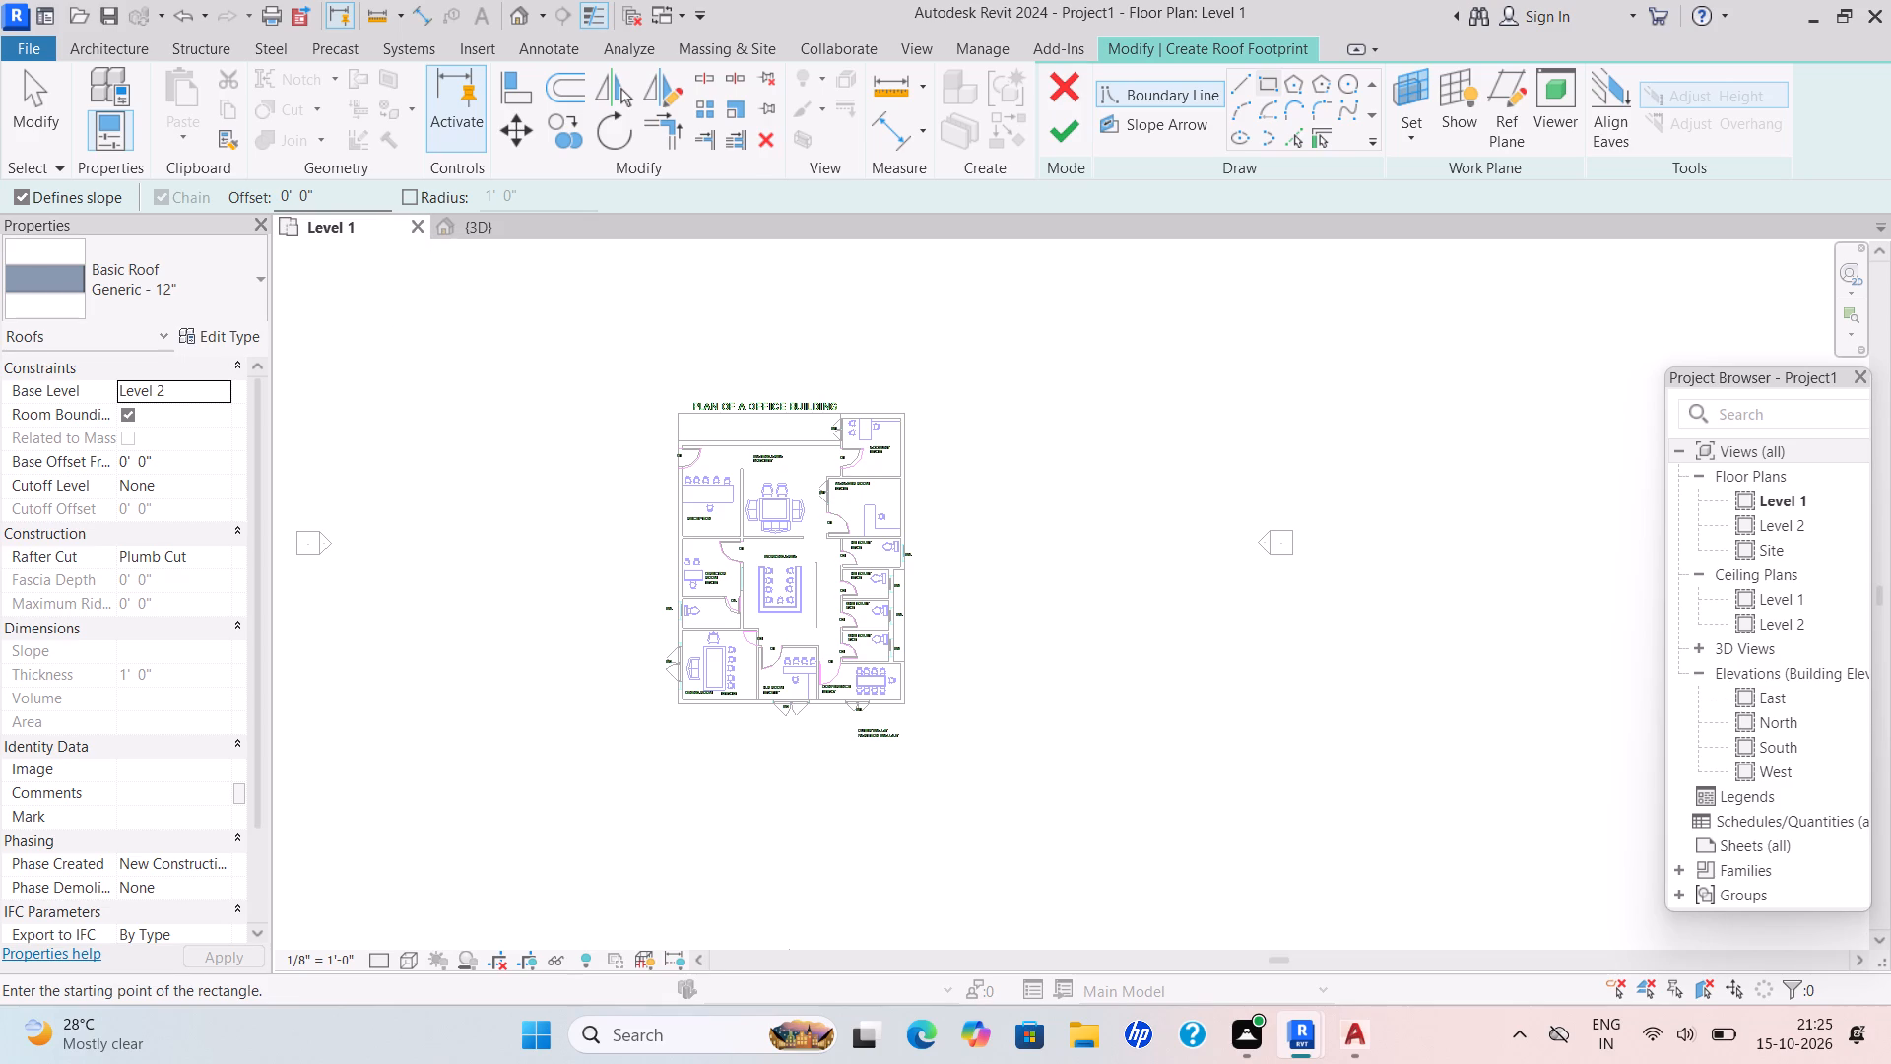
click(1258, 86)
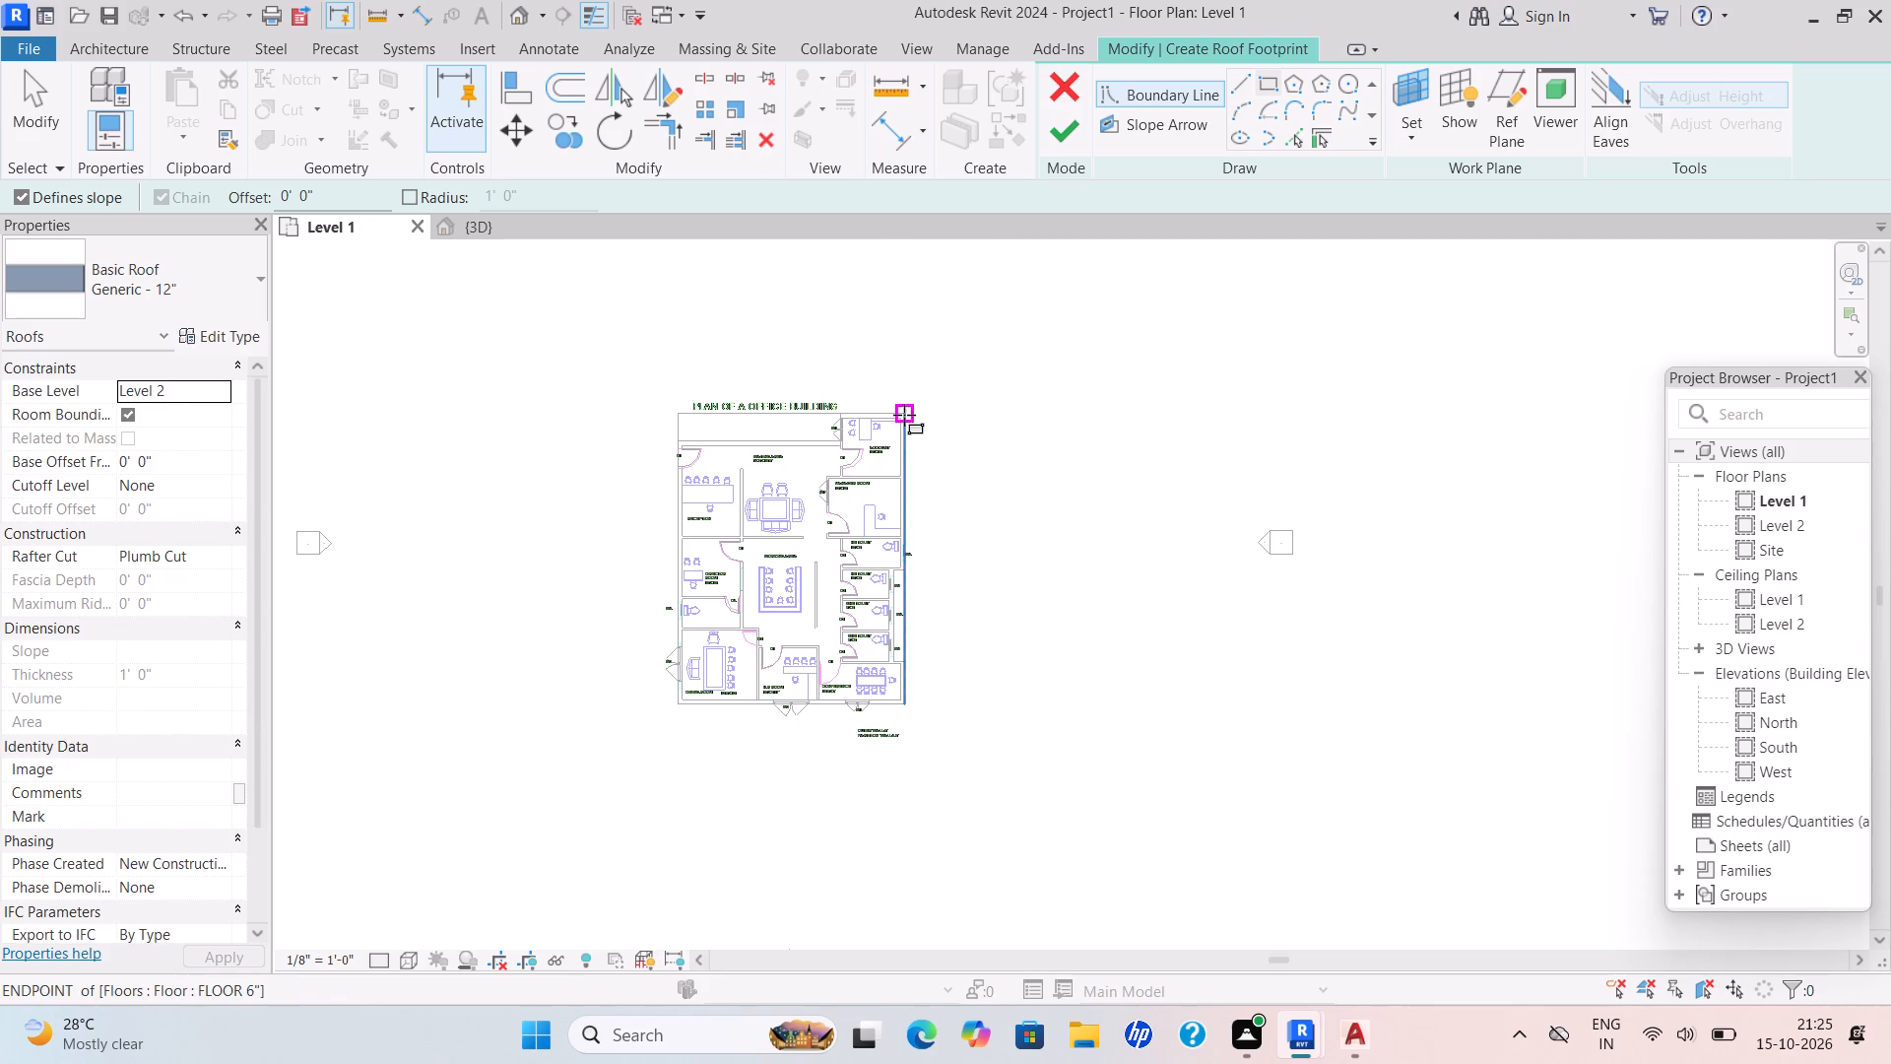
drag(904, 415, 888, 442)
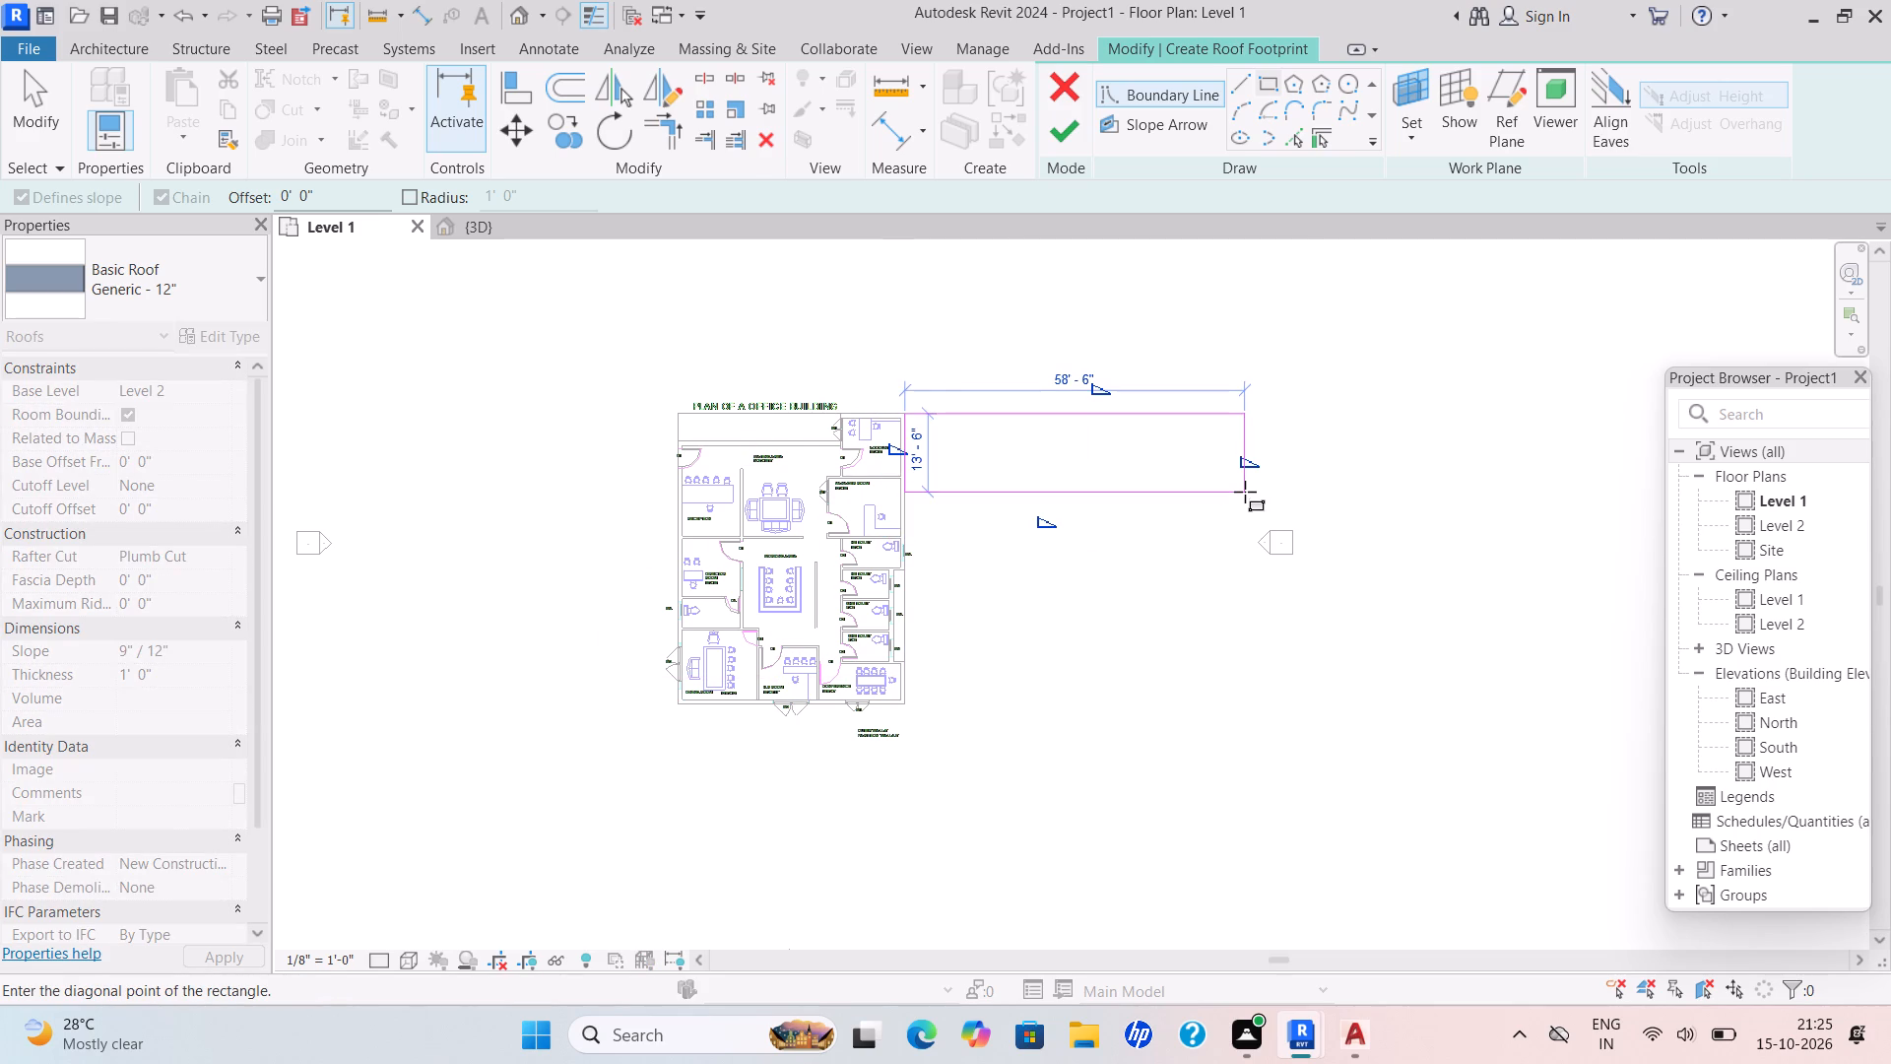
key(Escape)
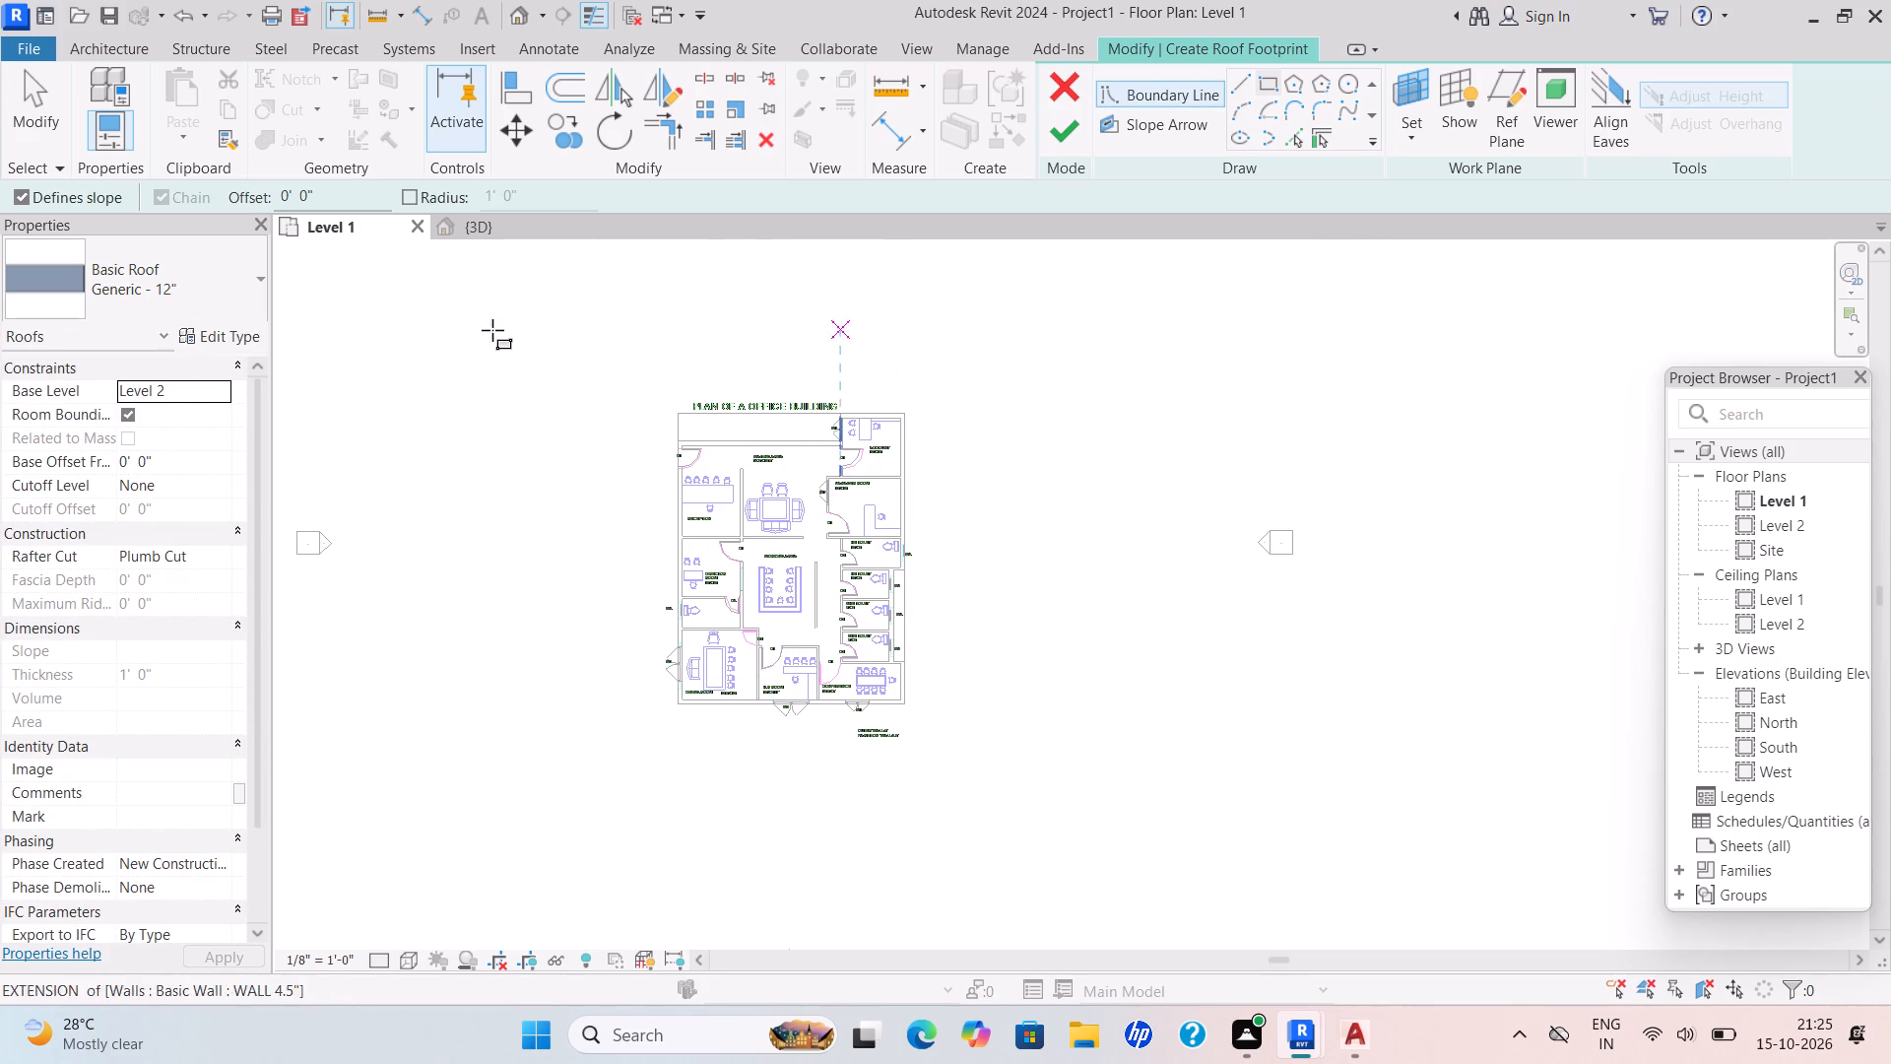
Set the structure layer thickness of the Generic - 12" roof type to 6" and apply it.
click(238, 345)
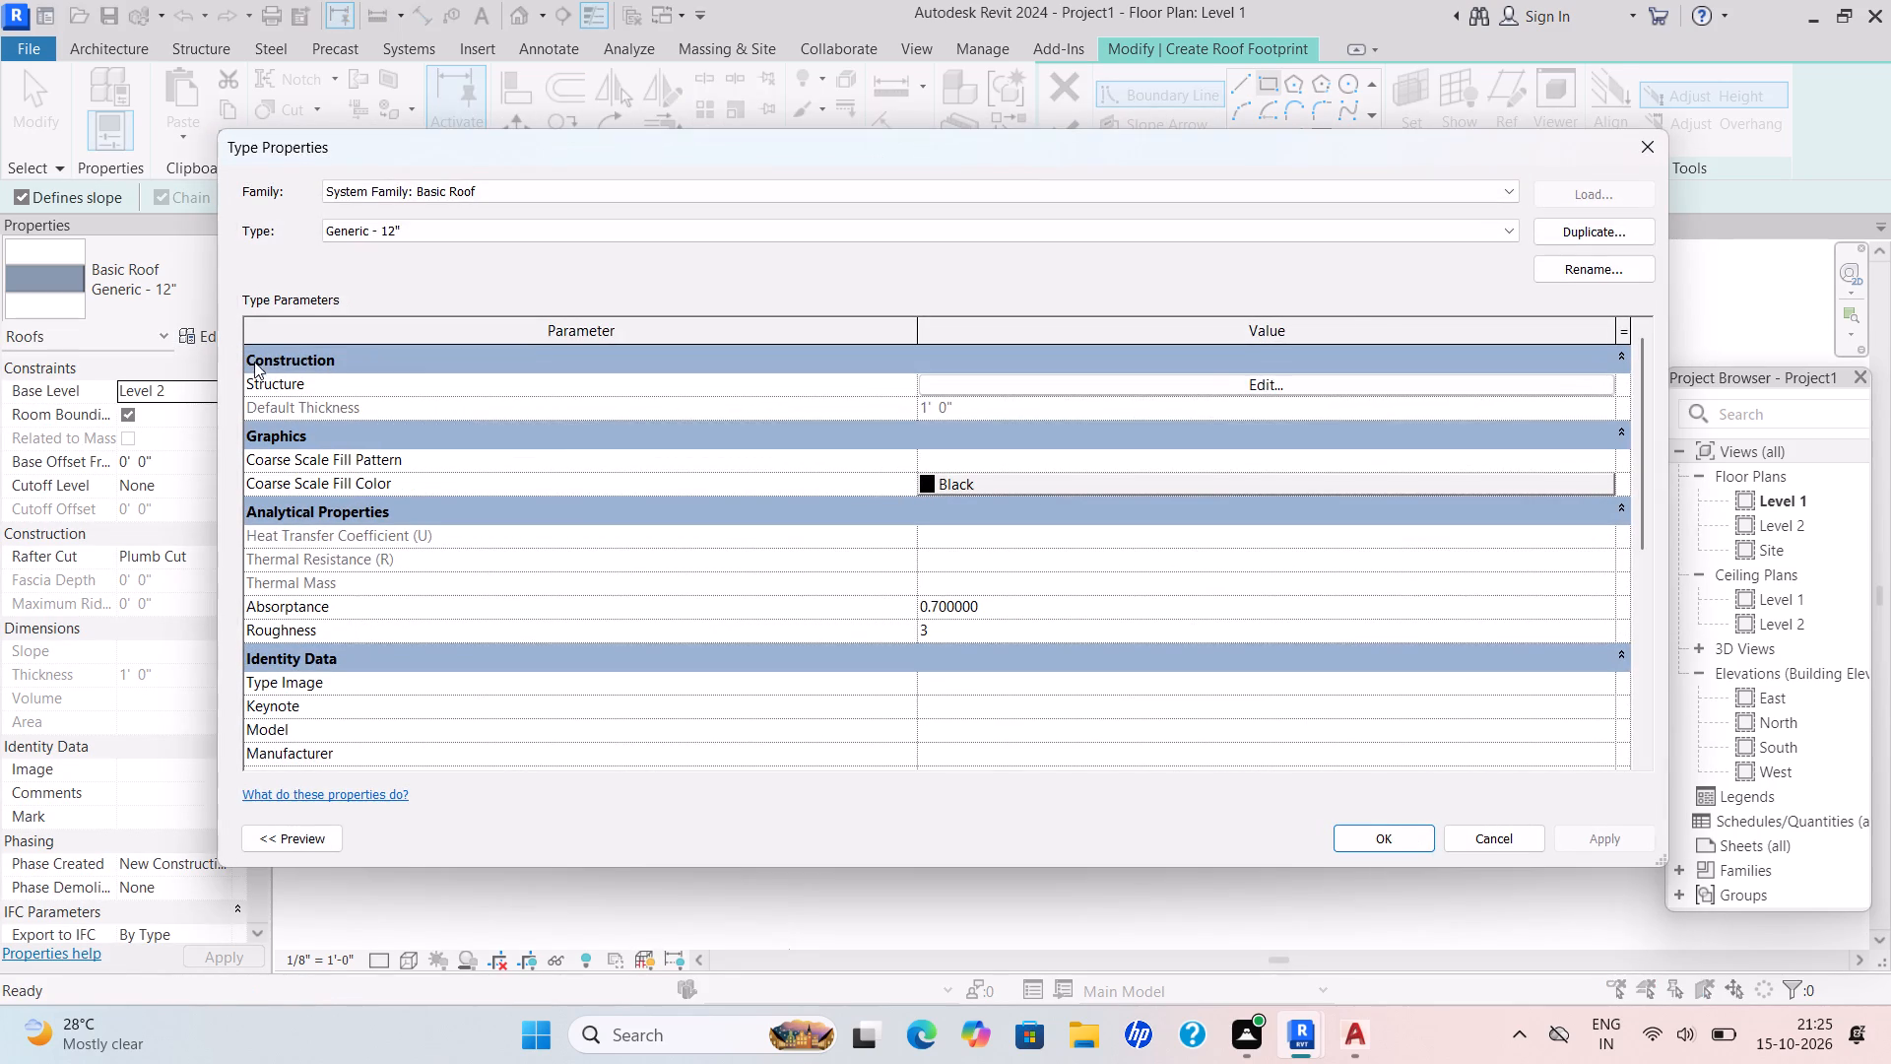
click(1256, 387)
drag(961, 377, 859, 408)
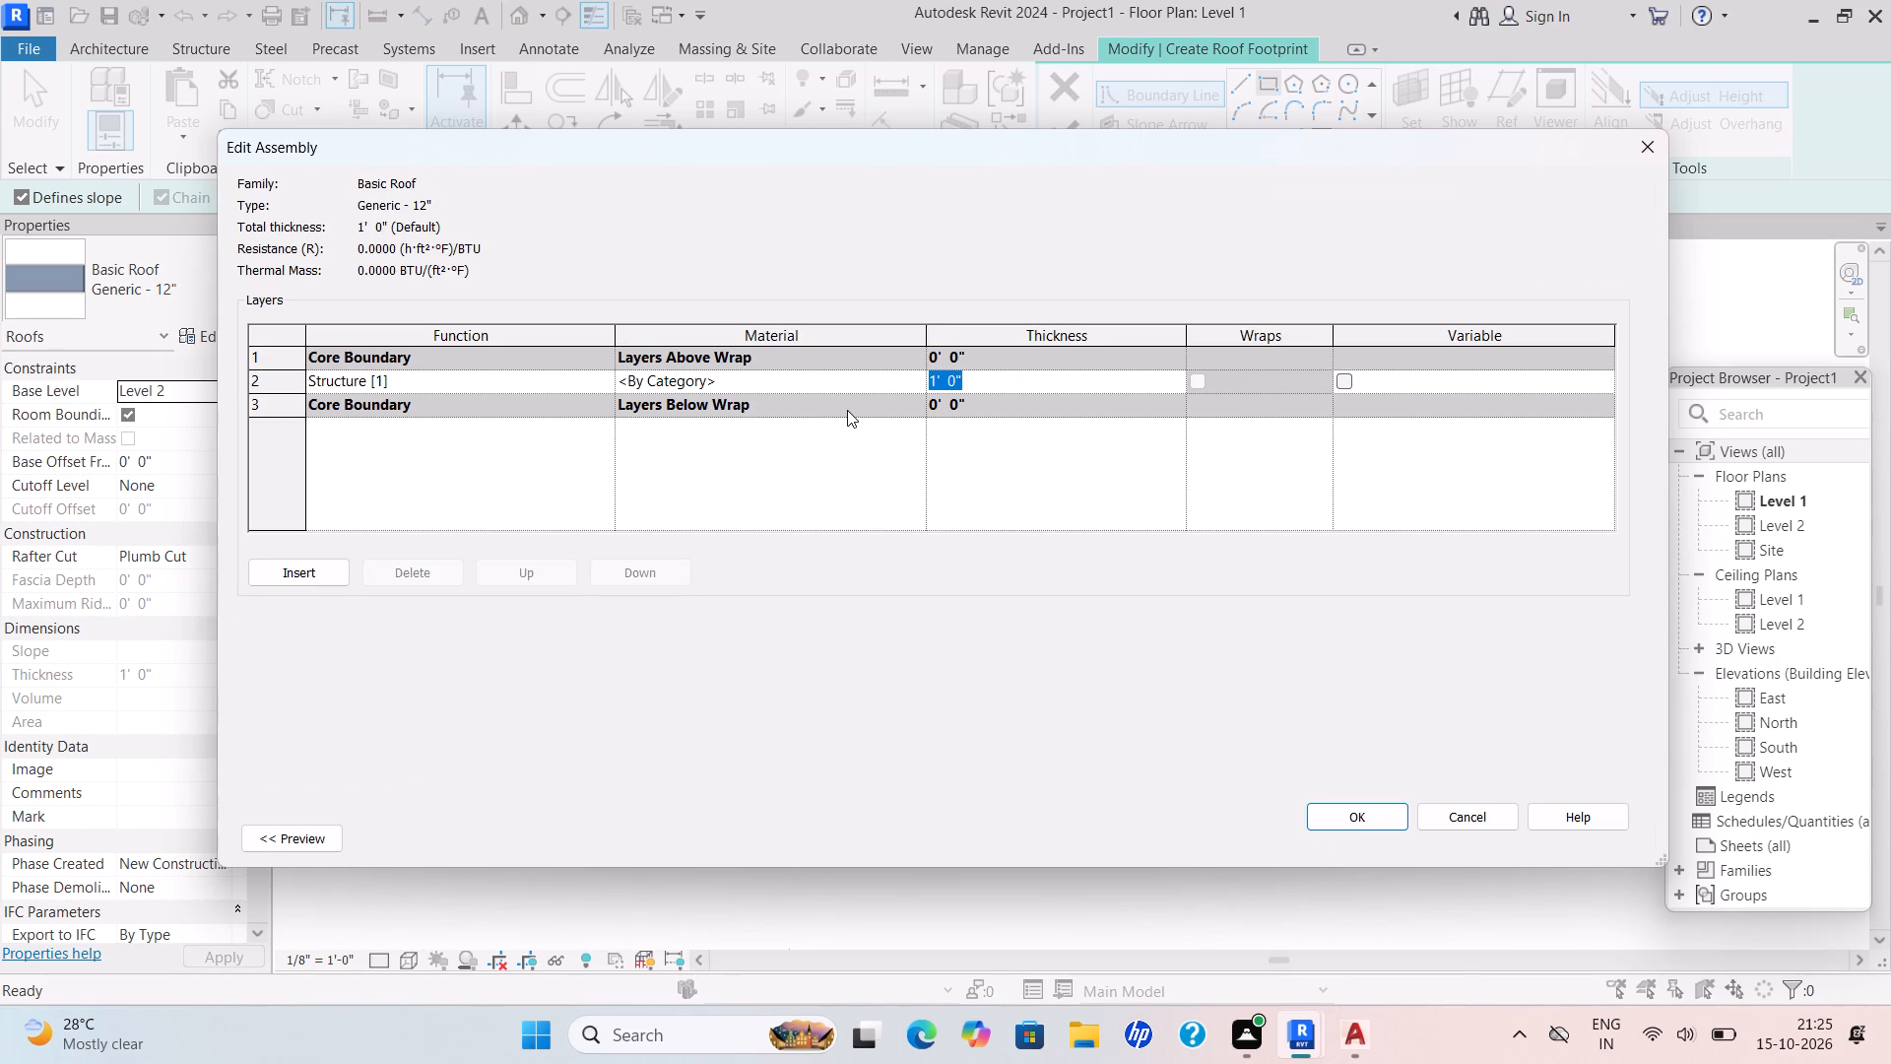
key(BackSpace)
text(6")
key(Return)
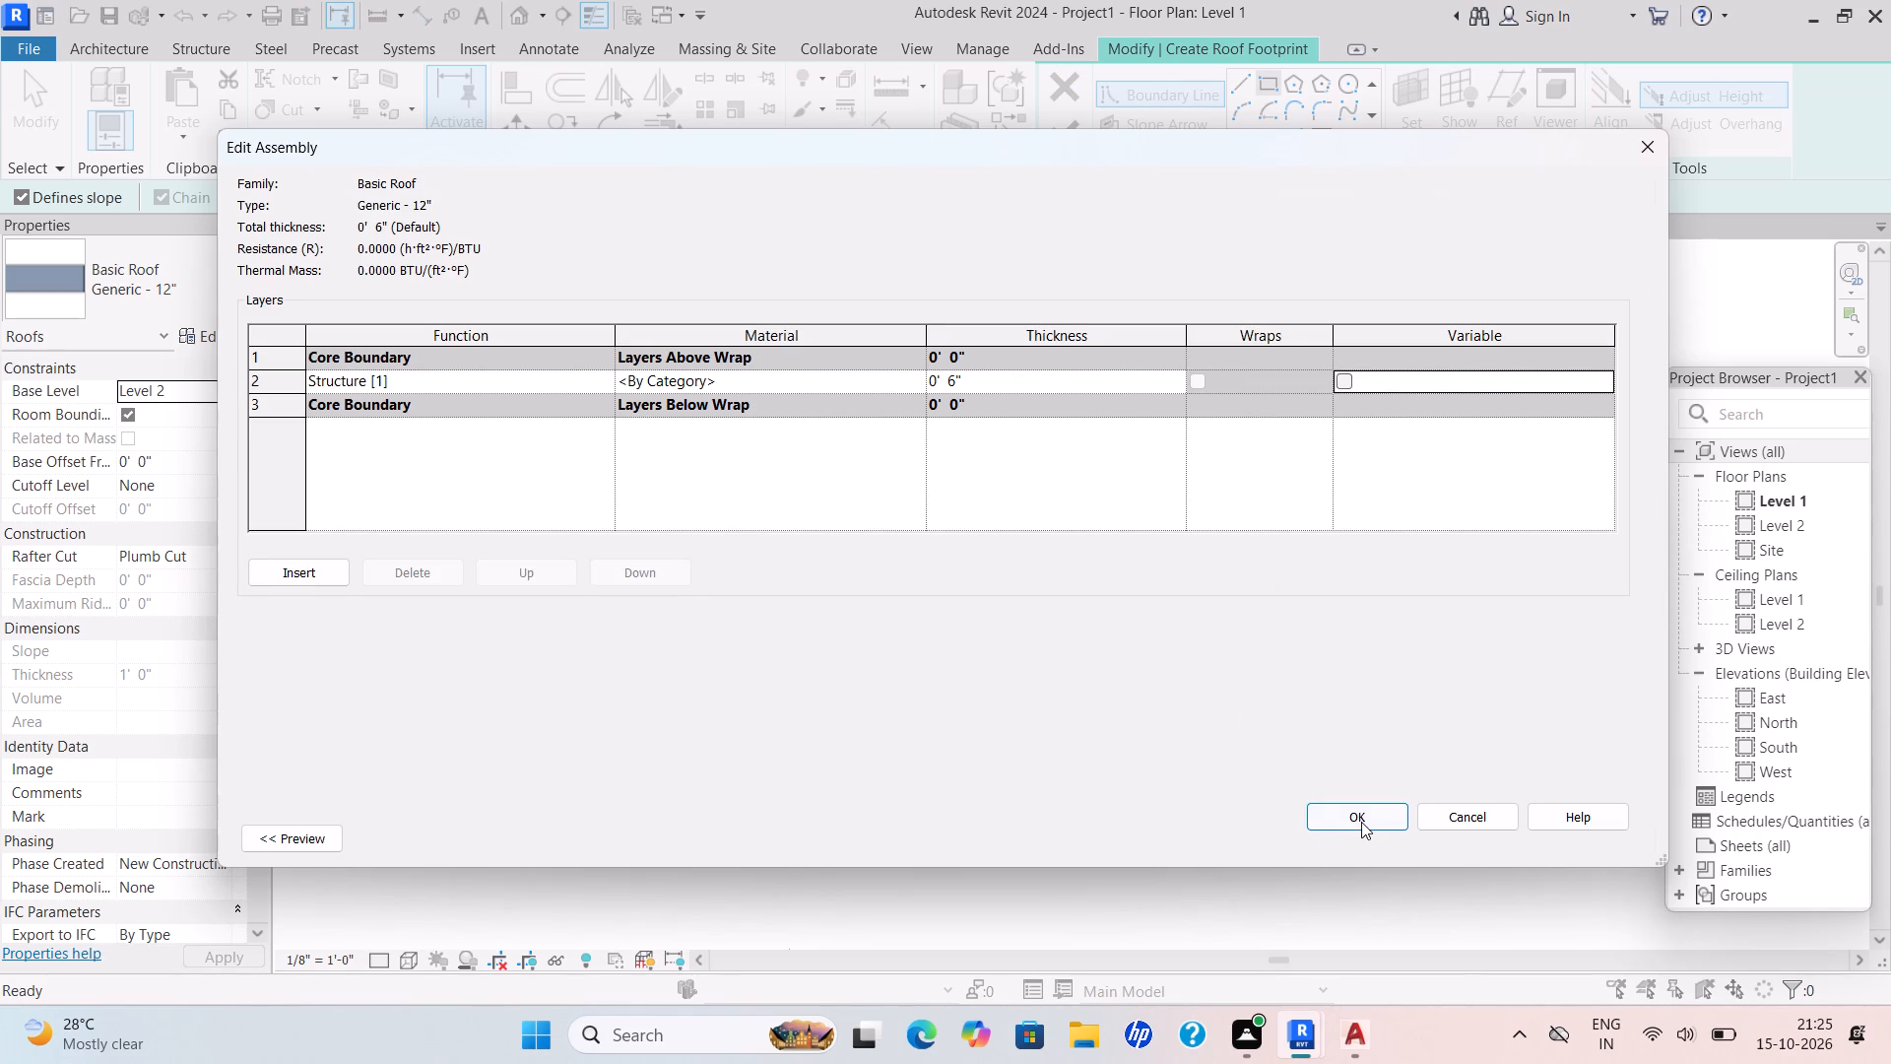
click(1361, 822)
click(1573, 843)
click(1383, 835)
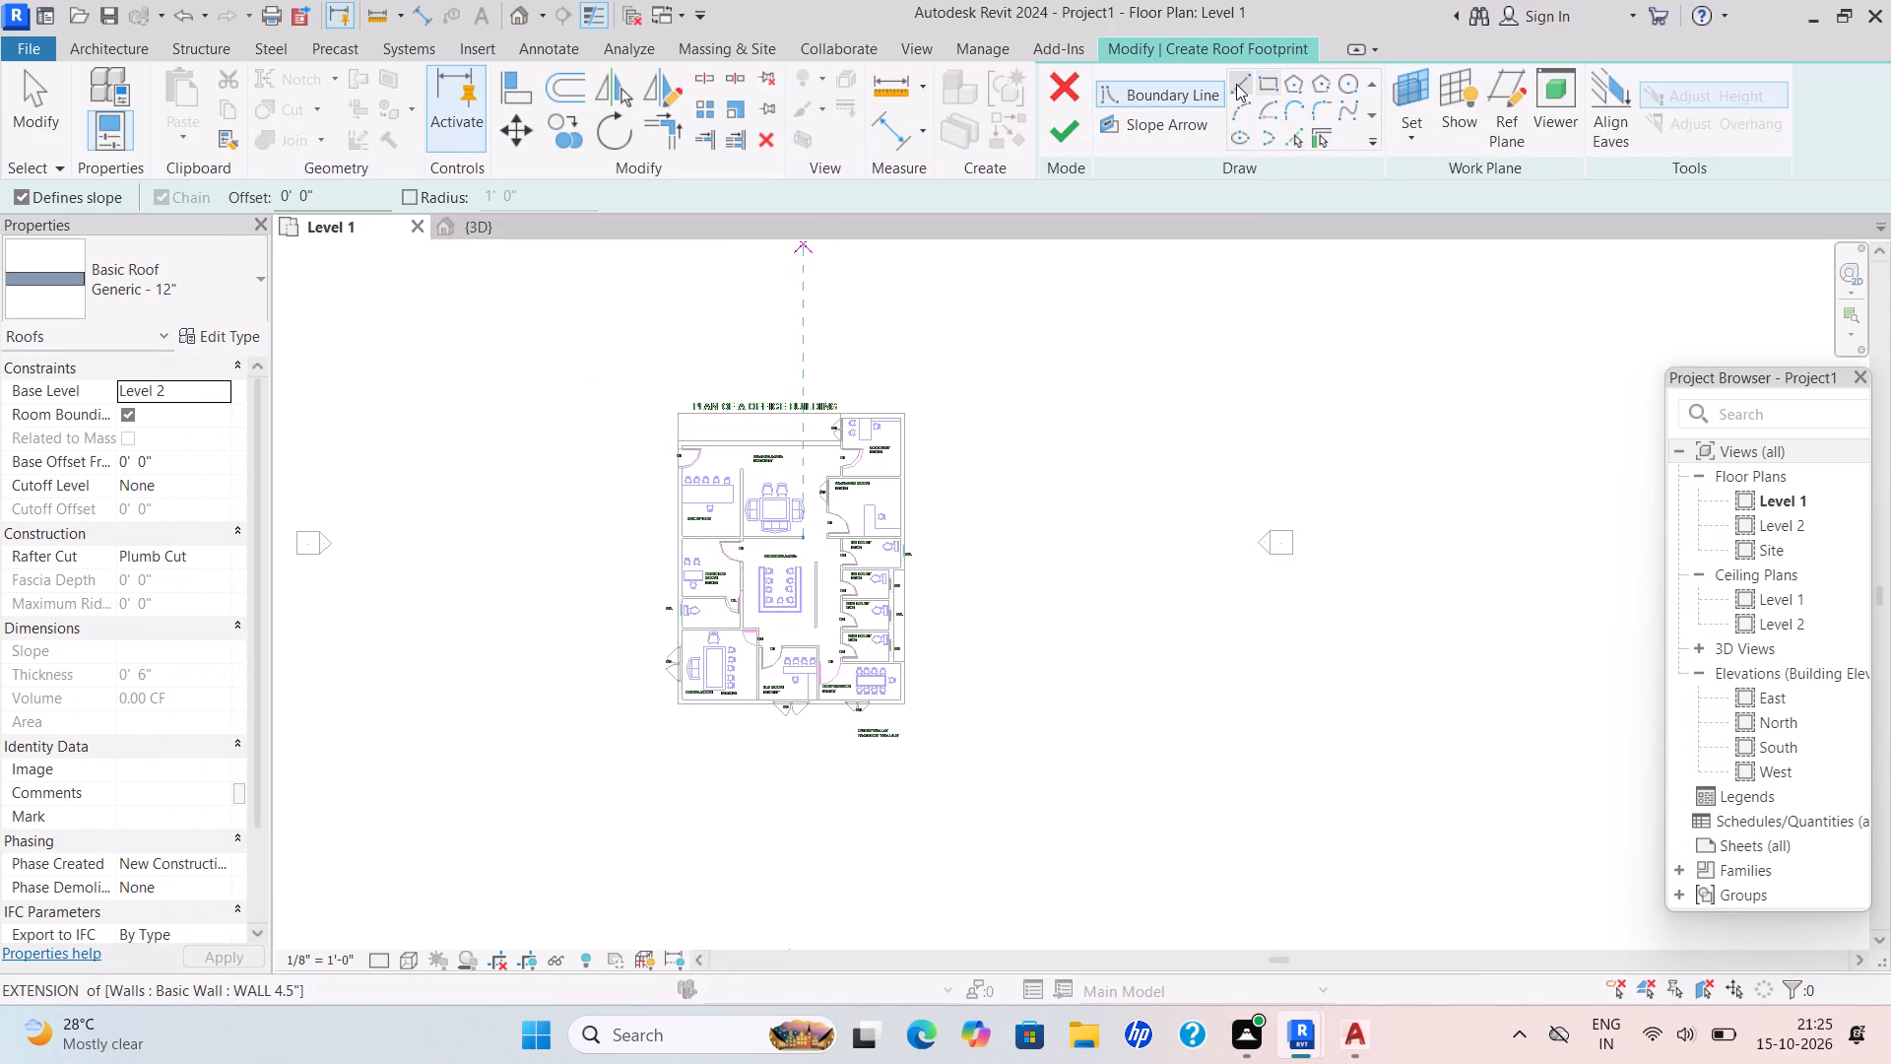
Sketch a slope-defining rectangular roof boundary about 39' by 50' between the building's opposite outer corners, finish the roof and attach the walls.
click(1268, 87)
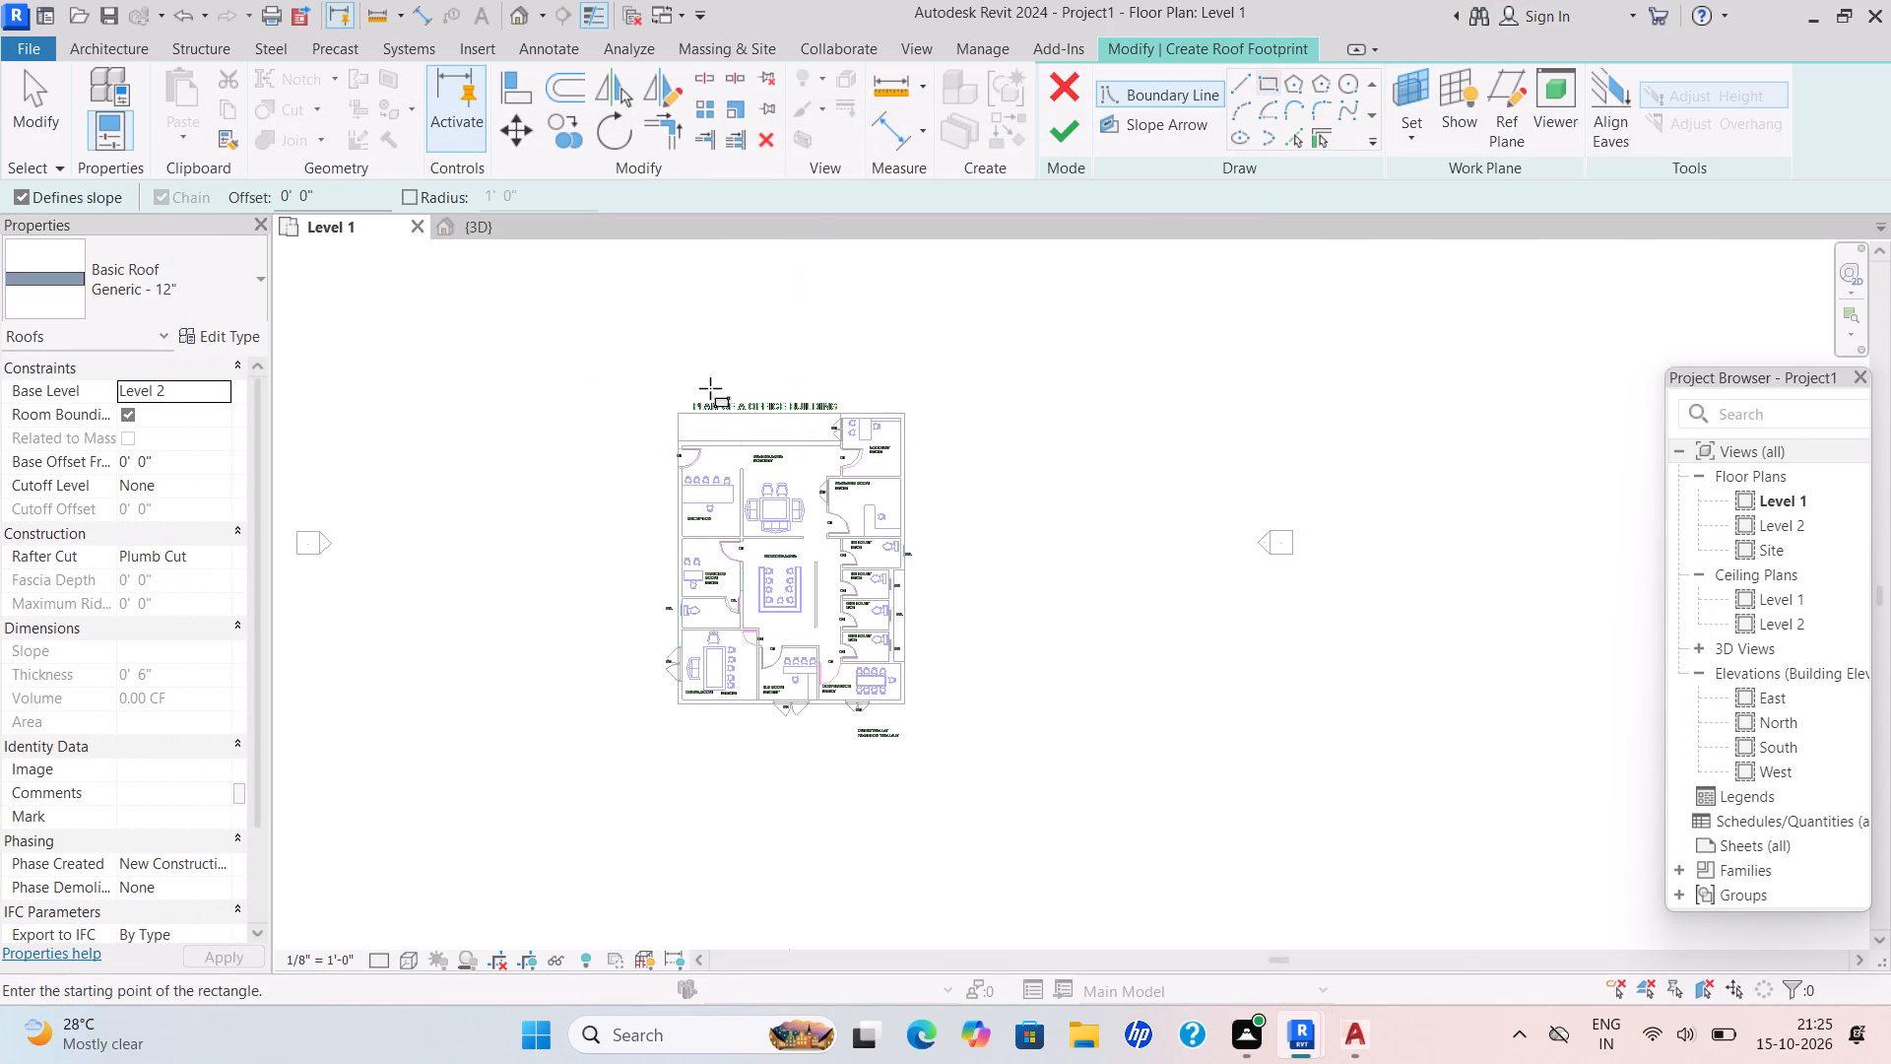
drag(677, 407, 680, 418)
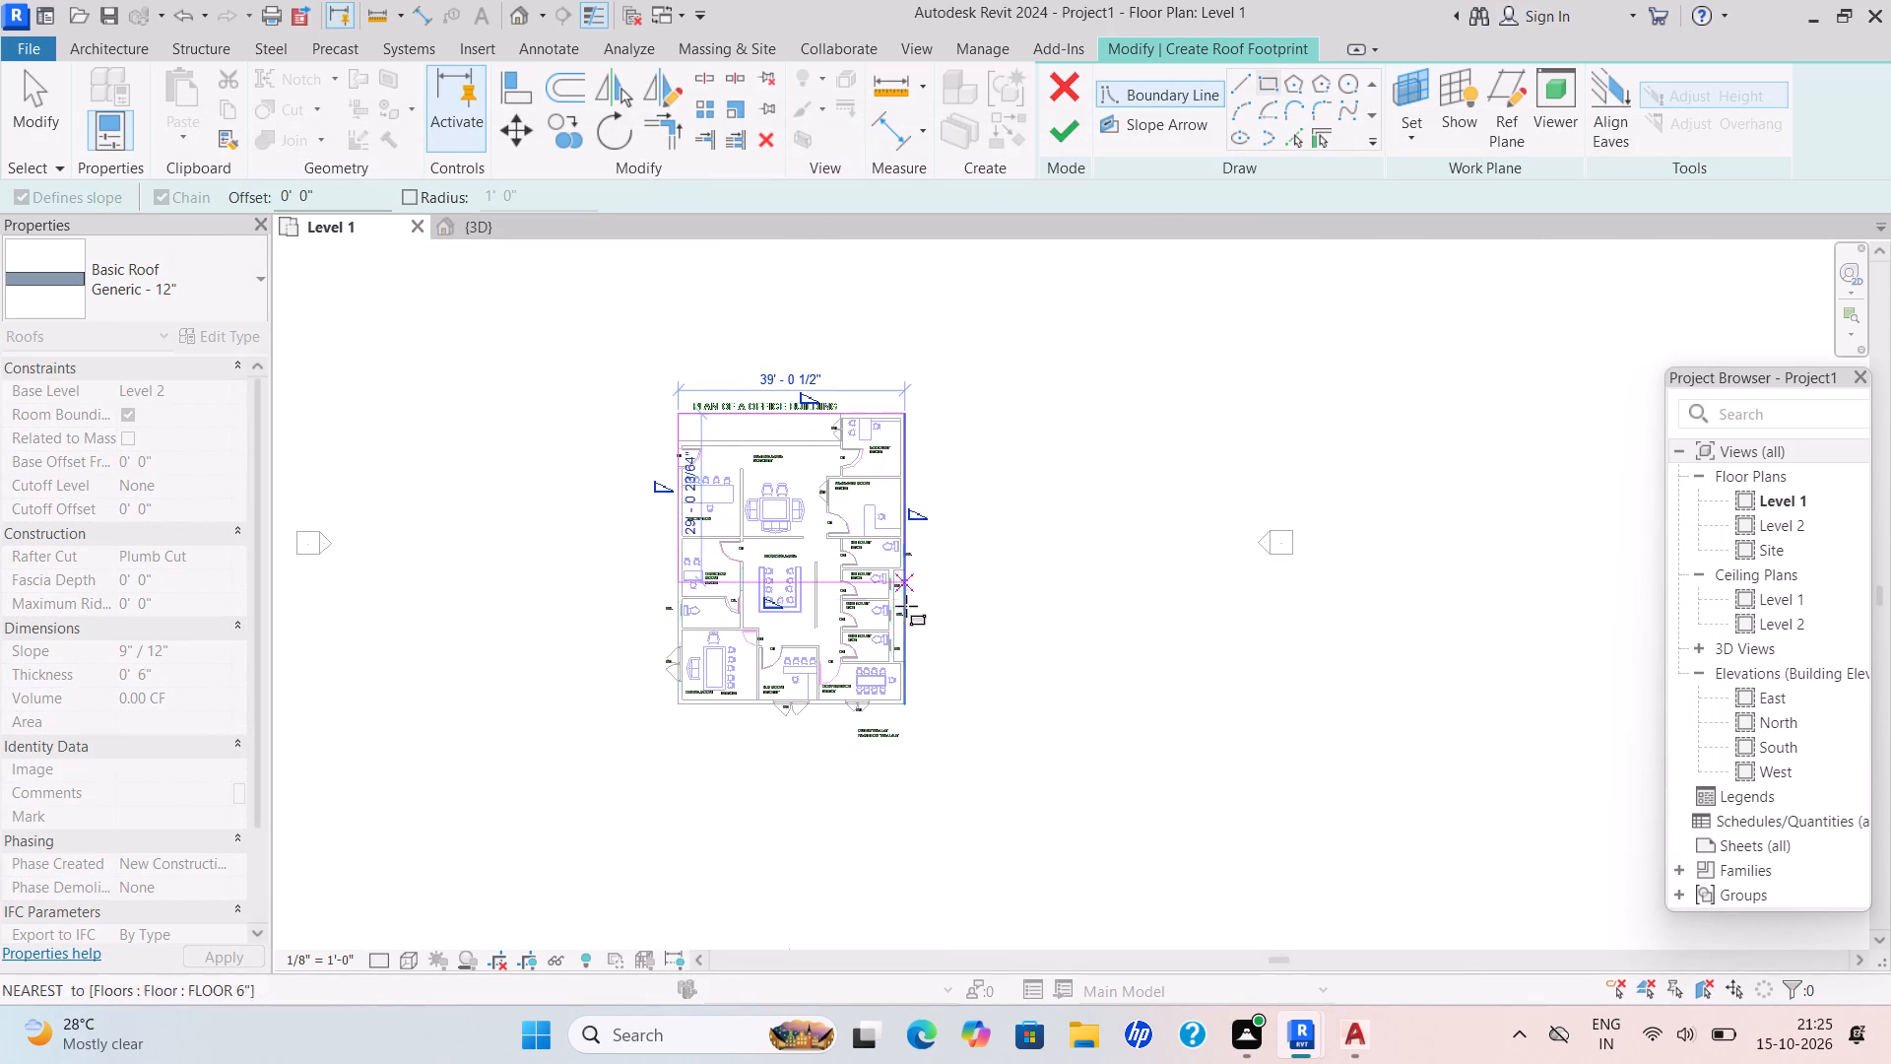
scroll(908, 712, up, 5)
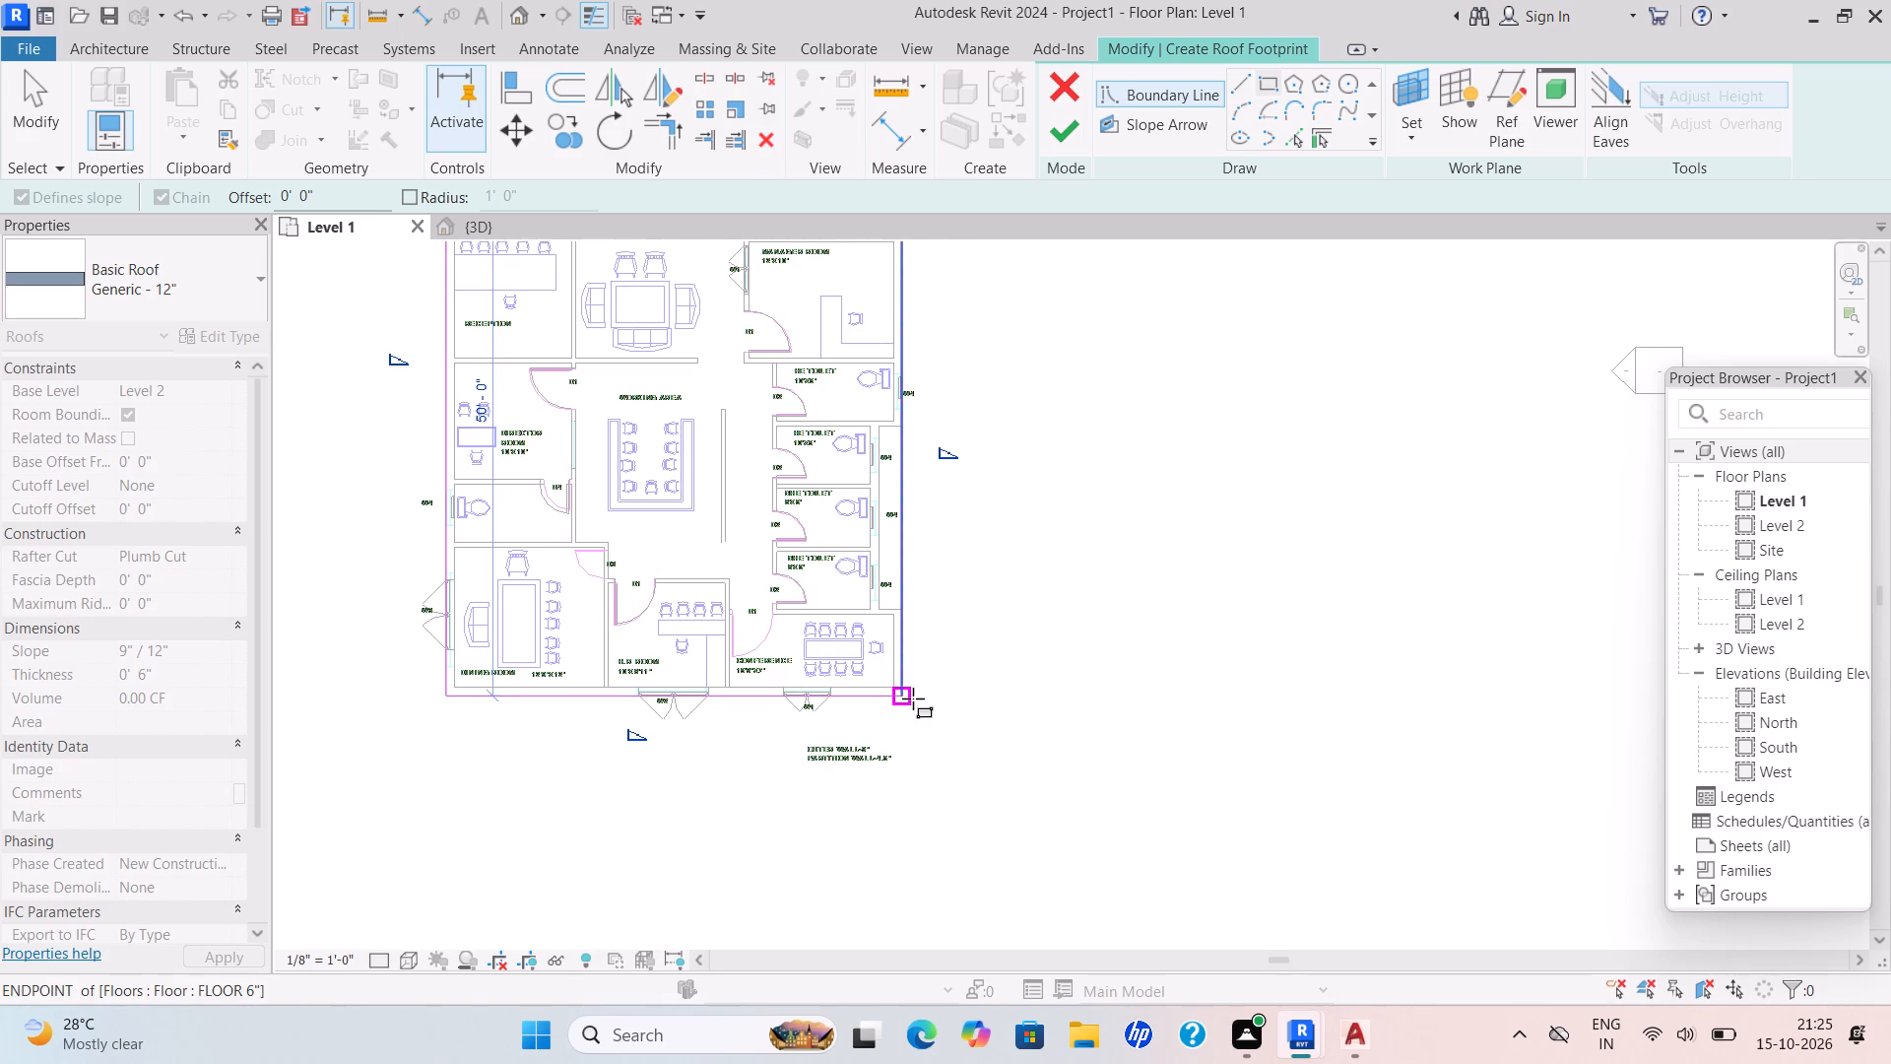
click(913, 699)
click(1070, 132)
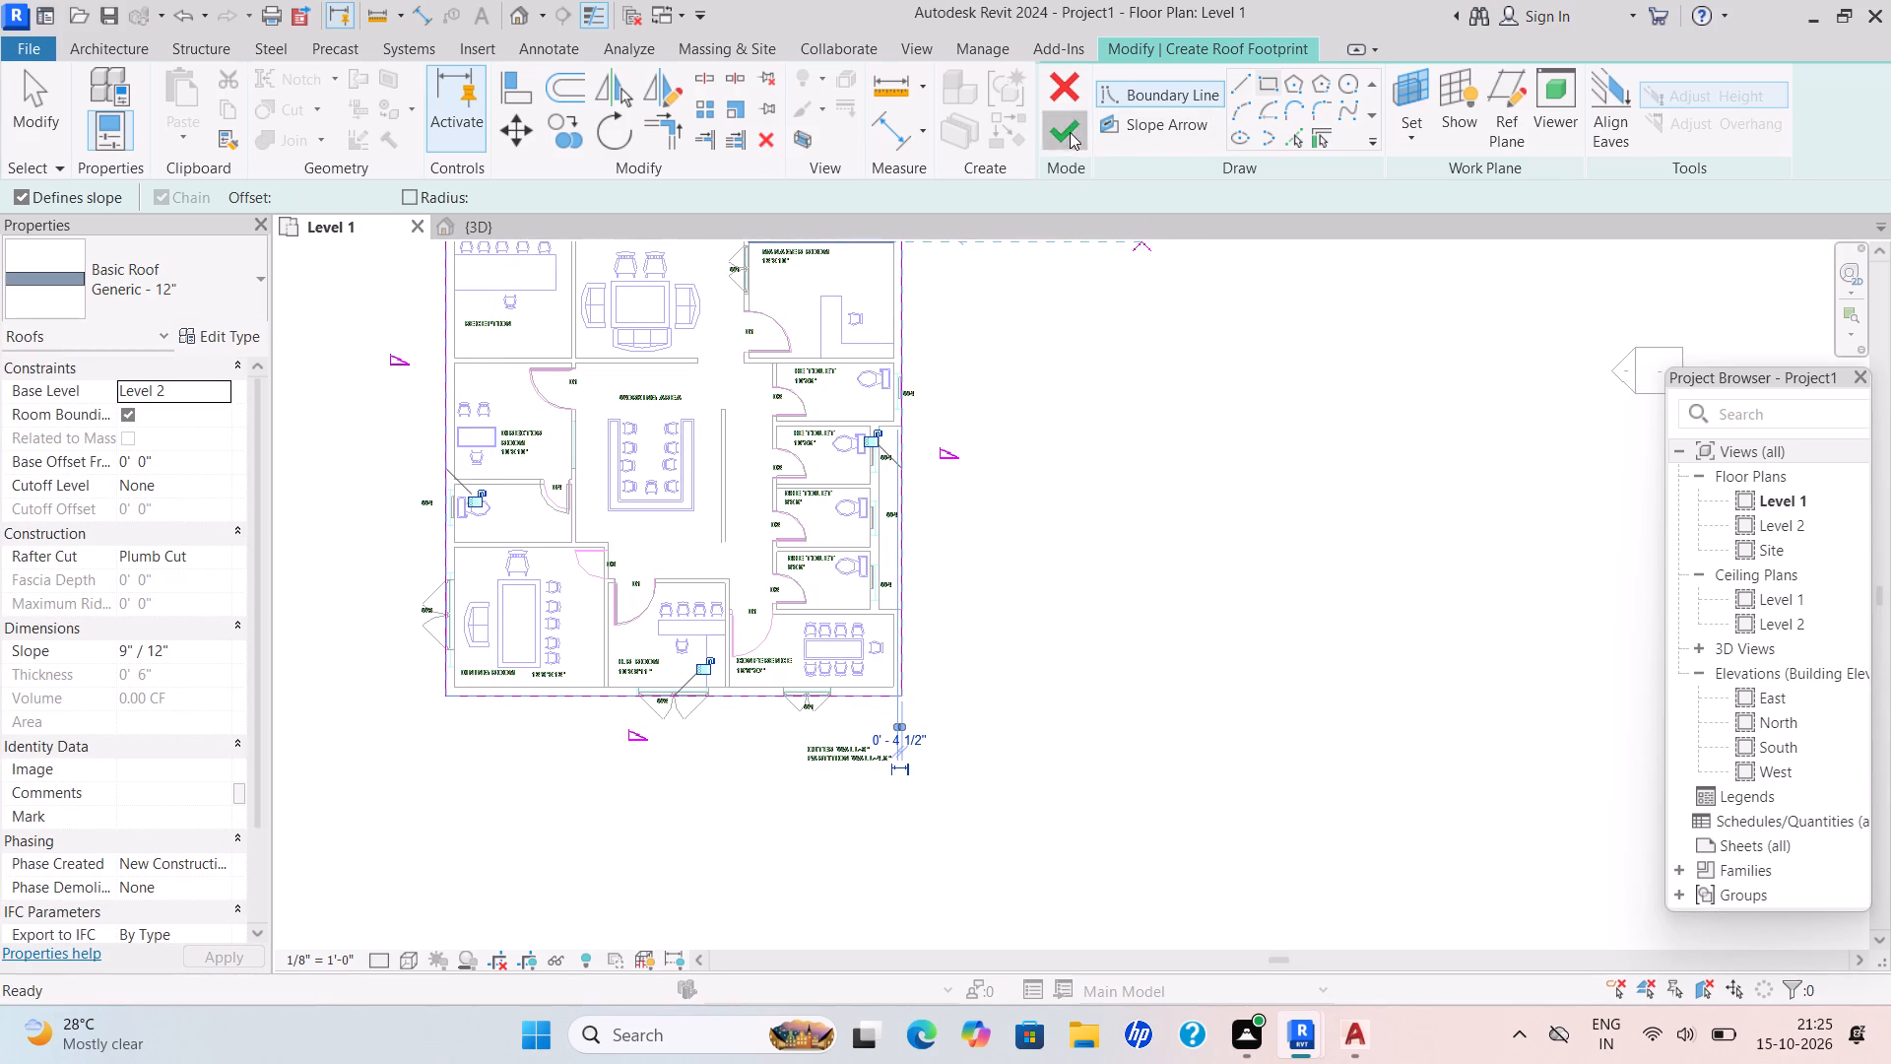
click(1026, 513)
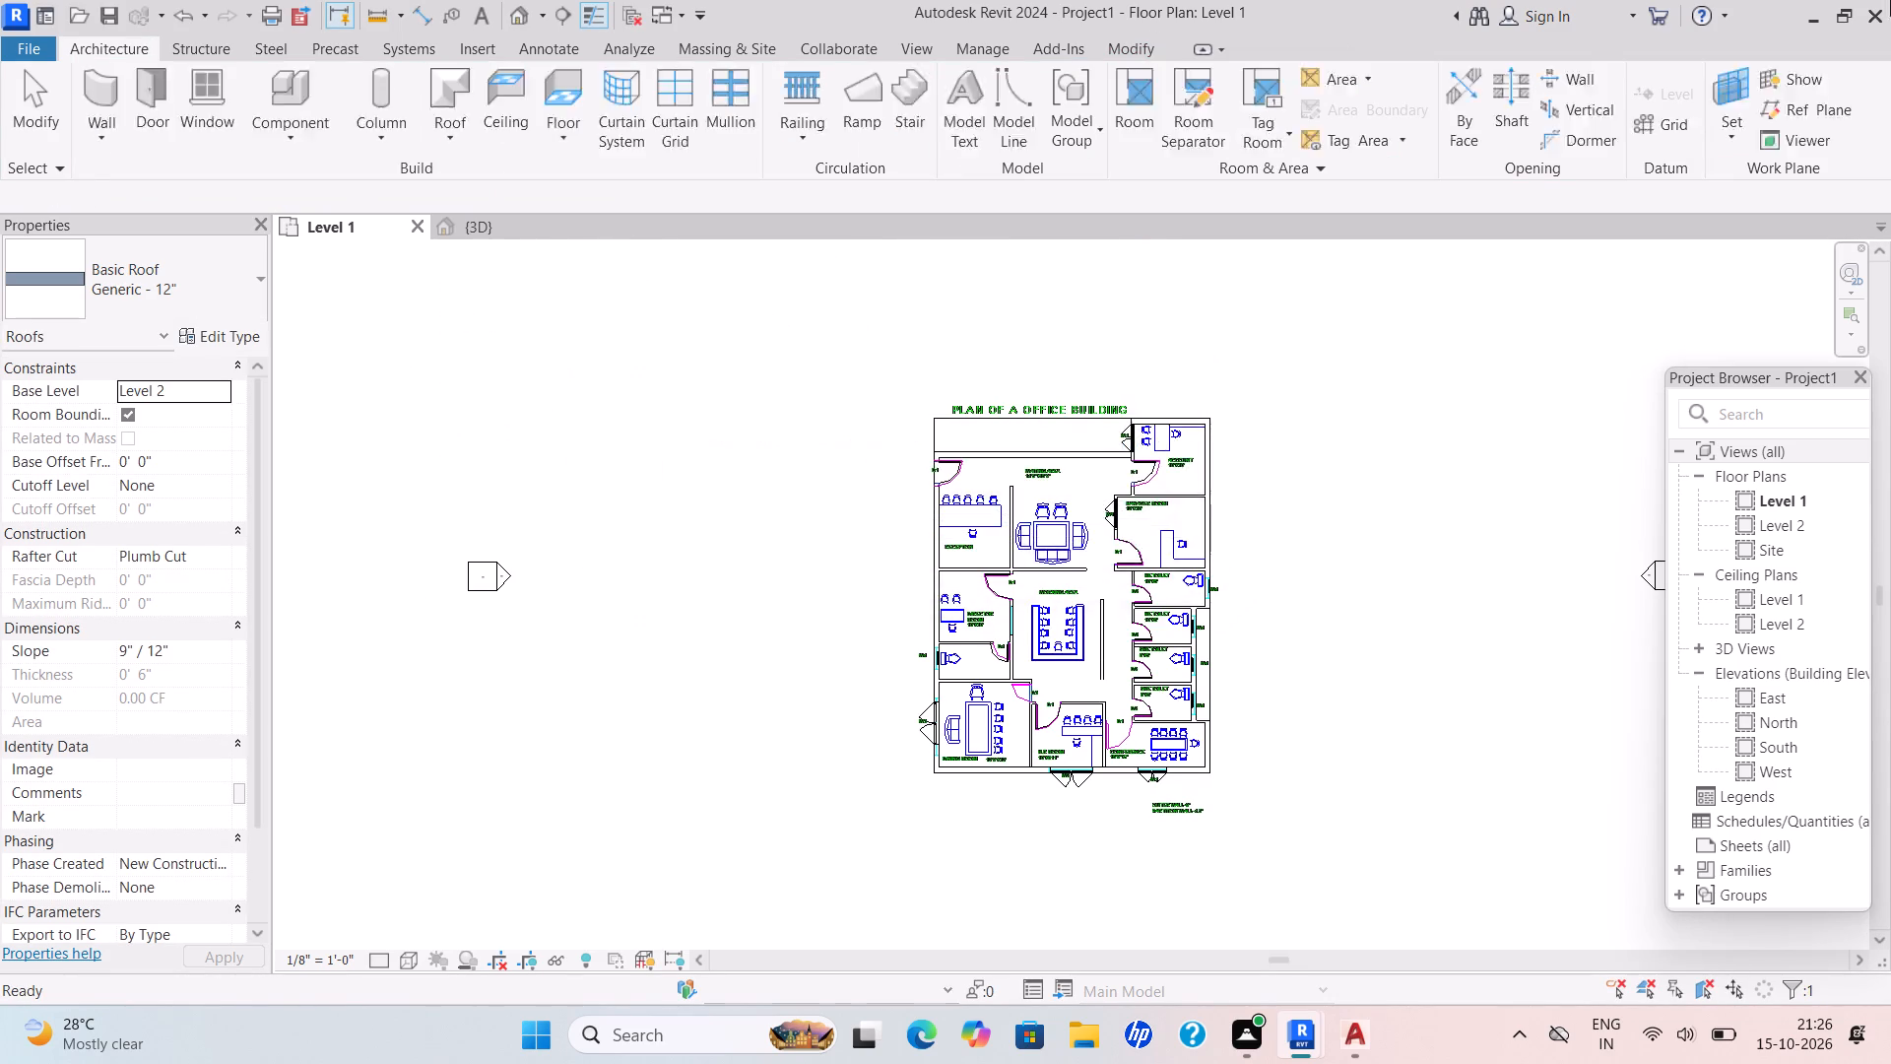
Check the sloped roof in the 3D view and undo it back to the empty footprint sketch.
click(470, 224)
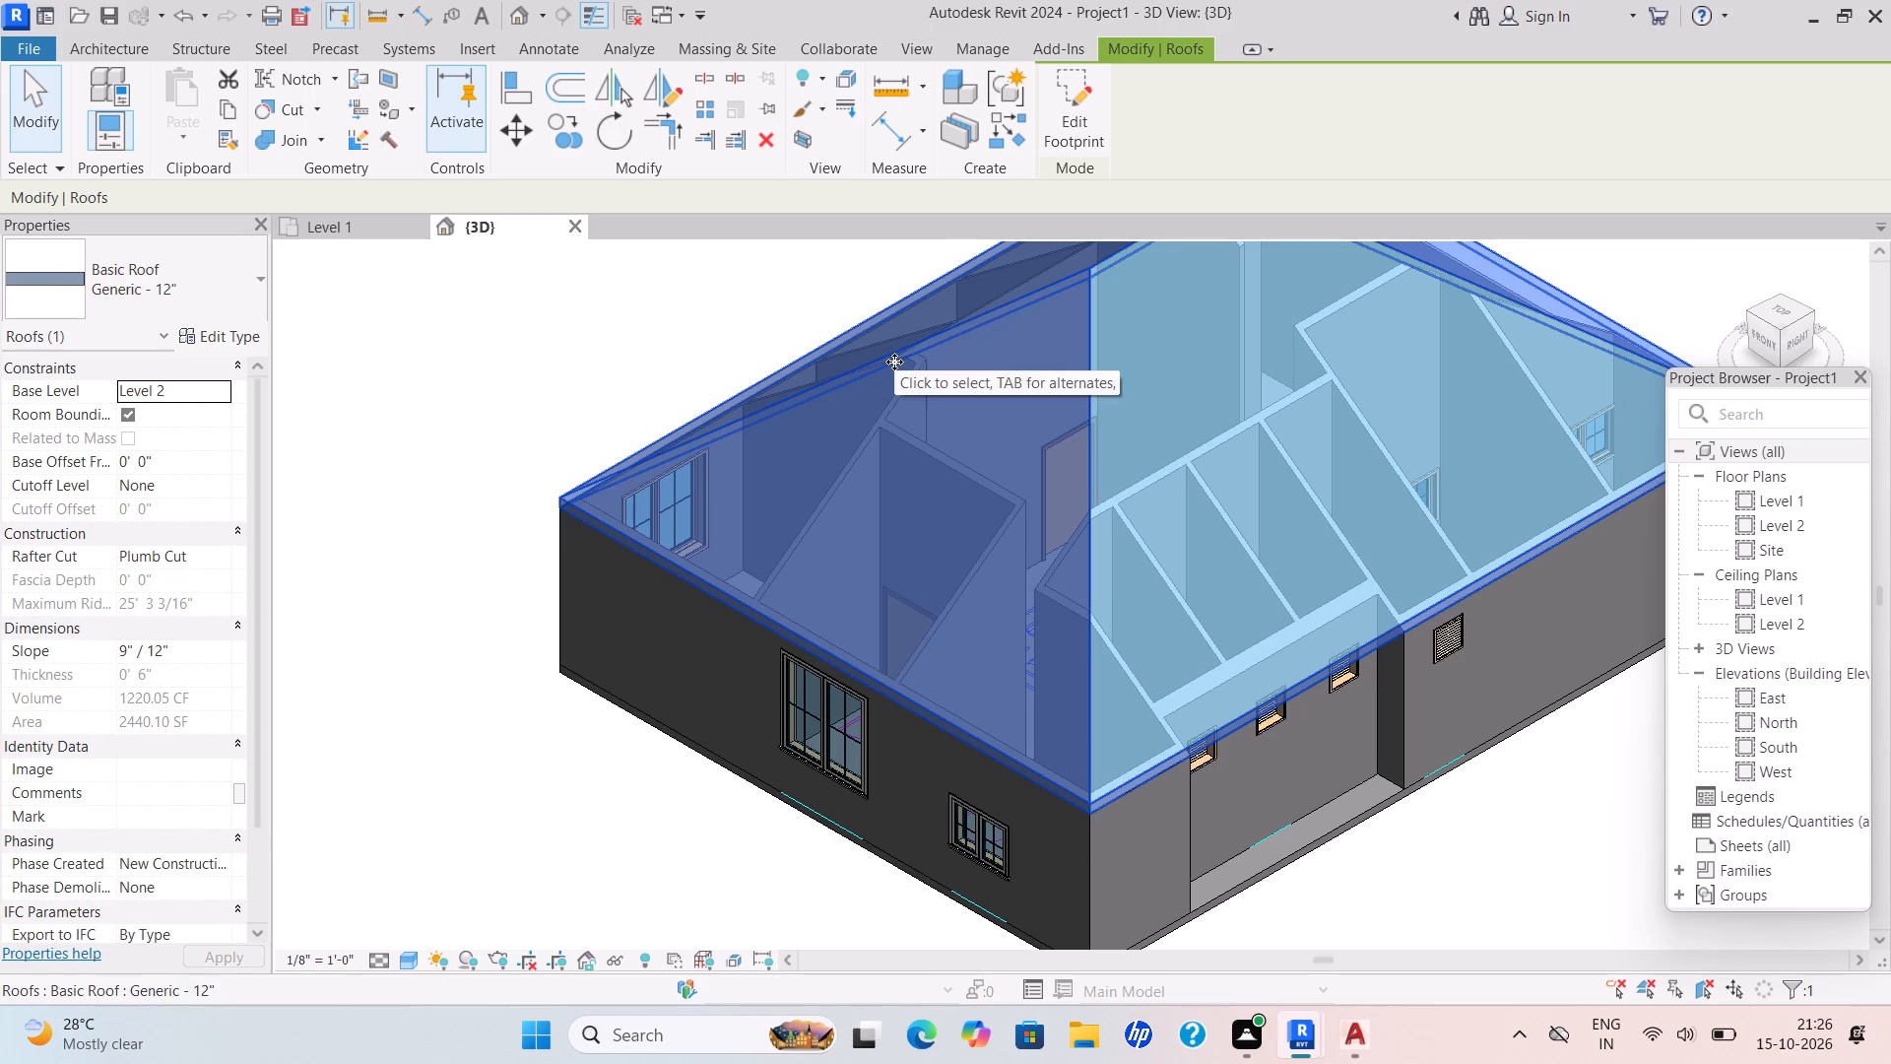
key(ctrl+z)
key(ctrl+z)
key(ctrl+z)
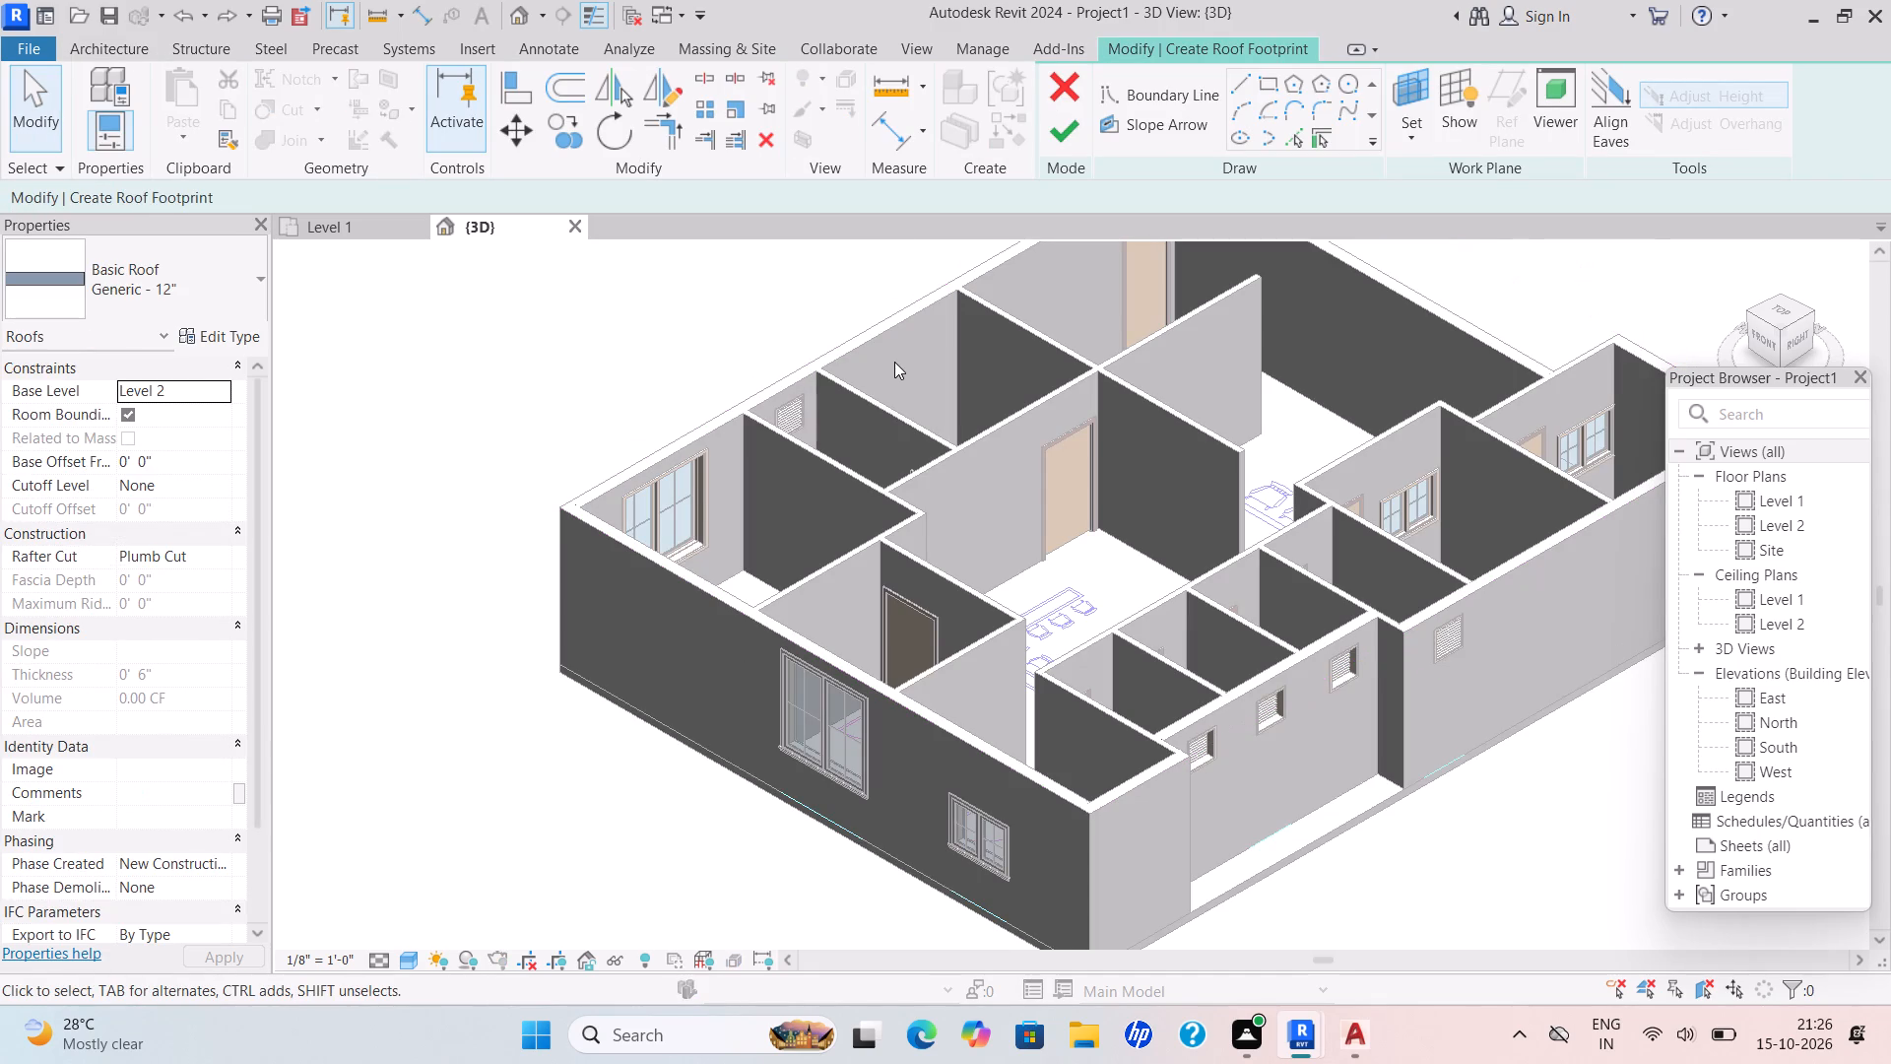
For a rectangular roof boundary in the Level 1 plan, turn off slope definition and set the offset to 3'.
click(1266, 82)
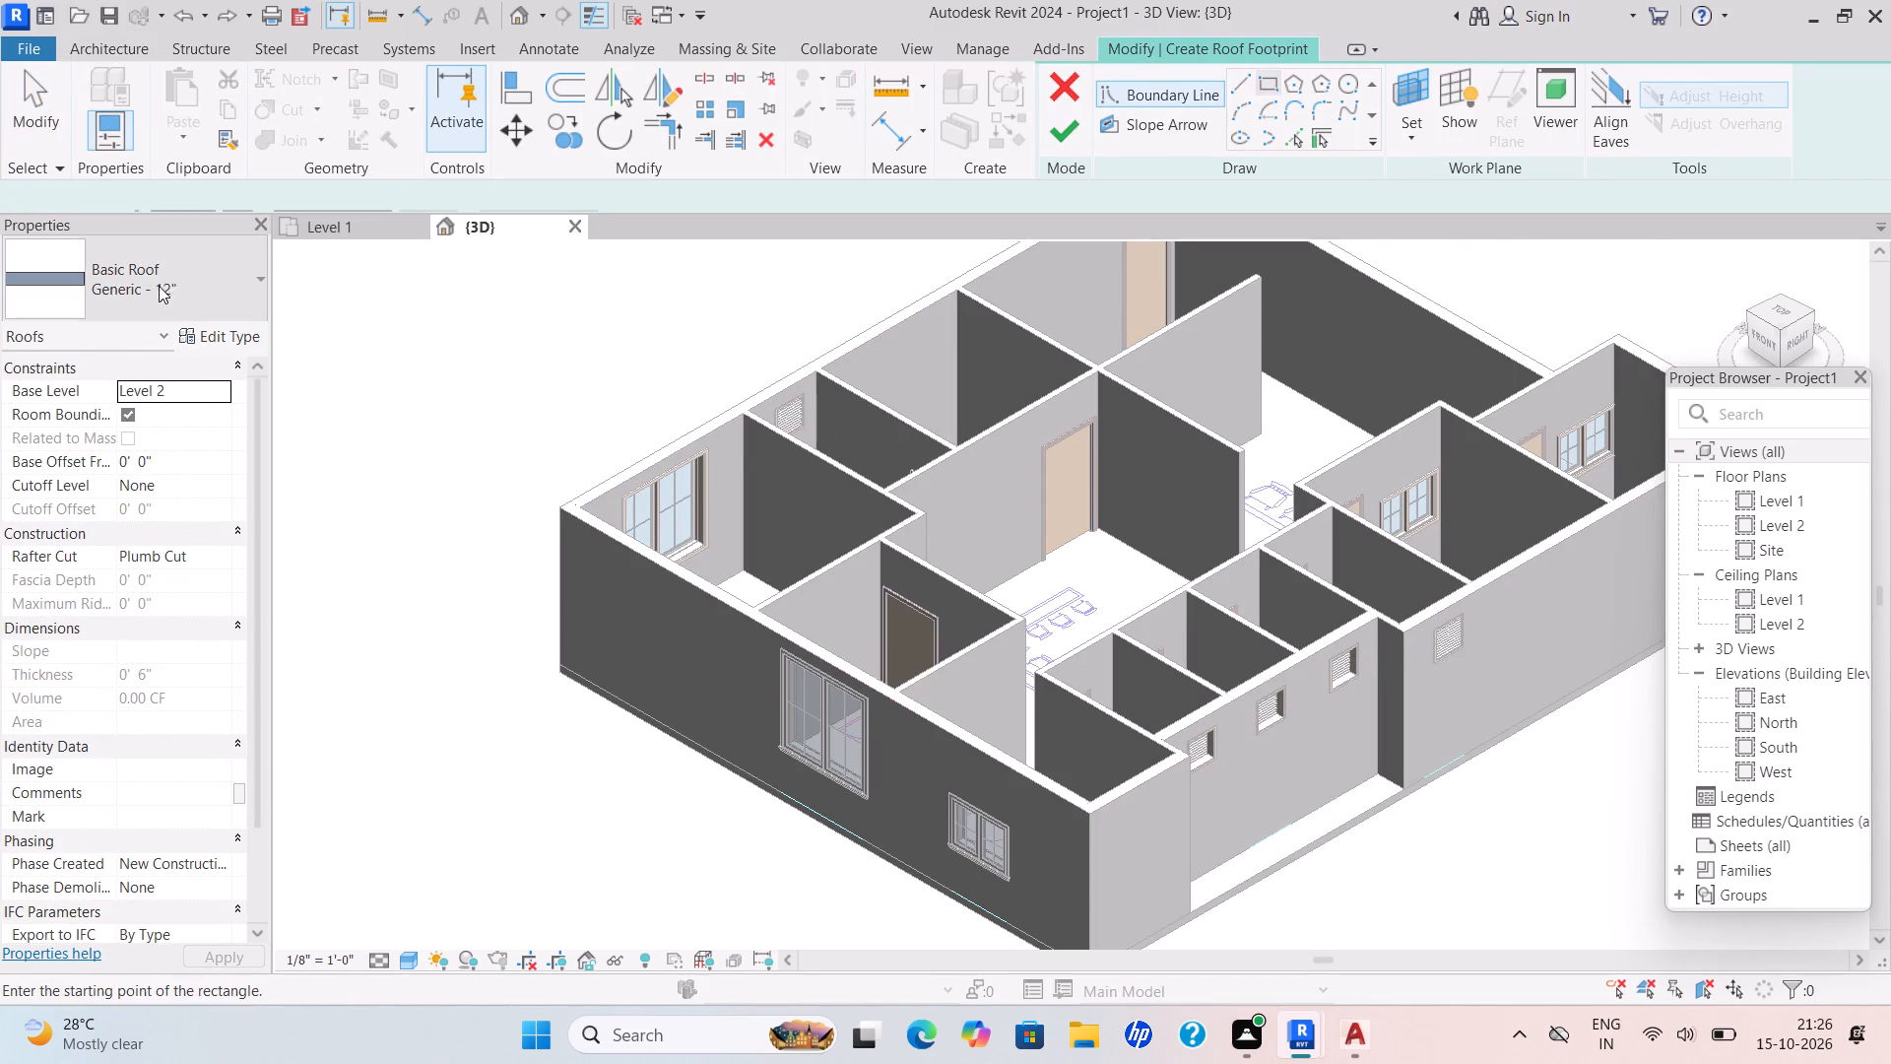
click(319, 223)
scroll(524, 360, down, 3)
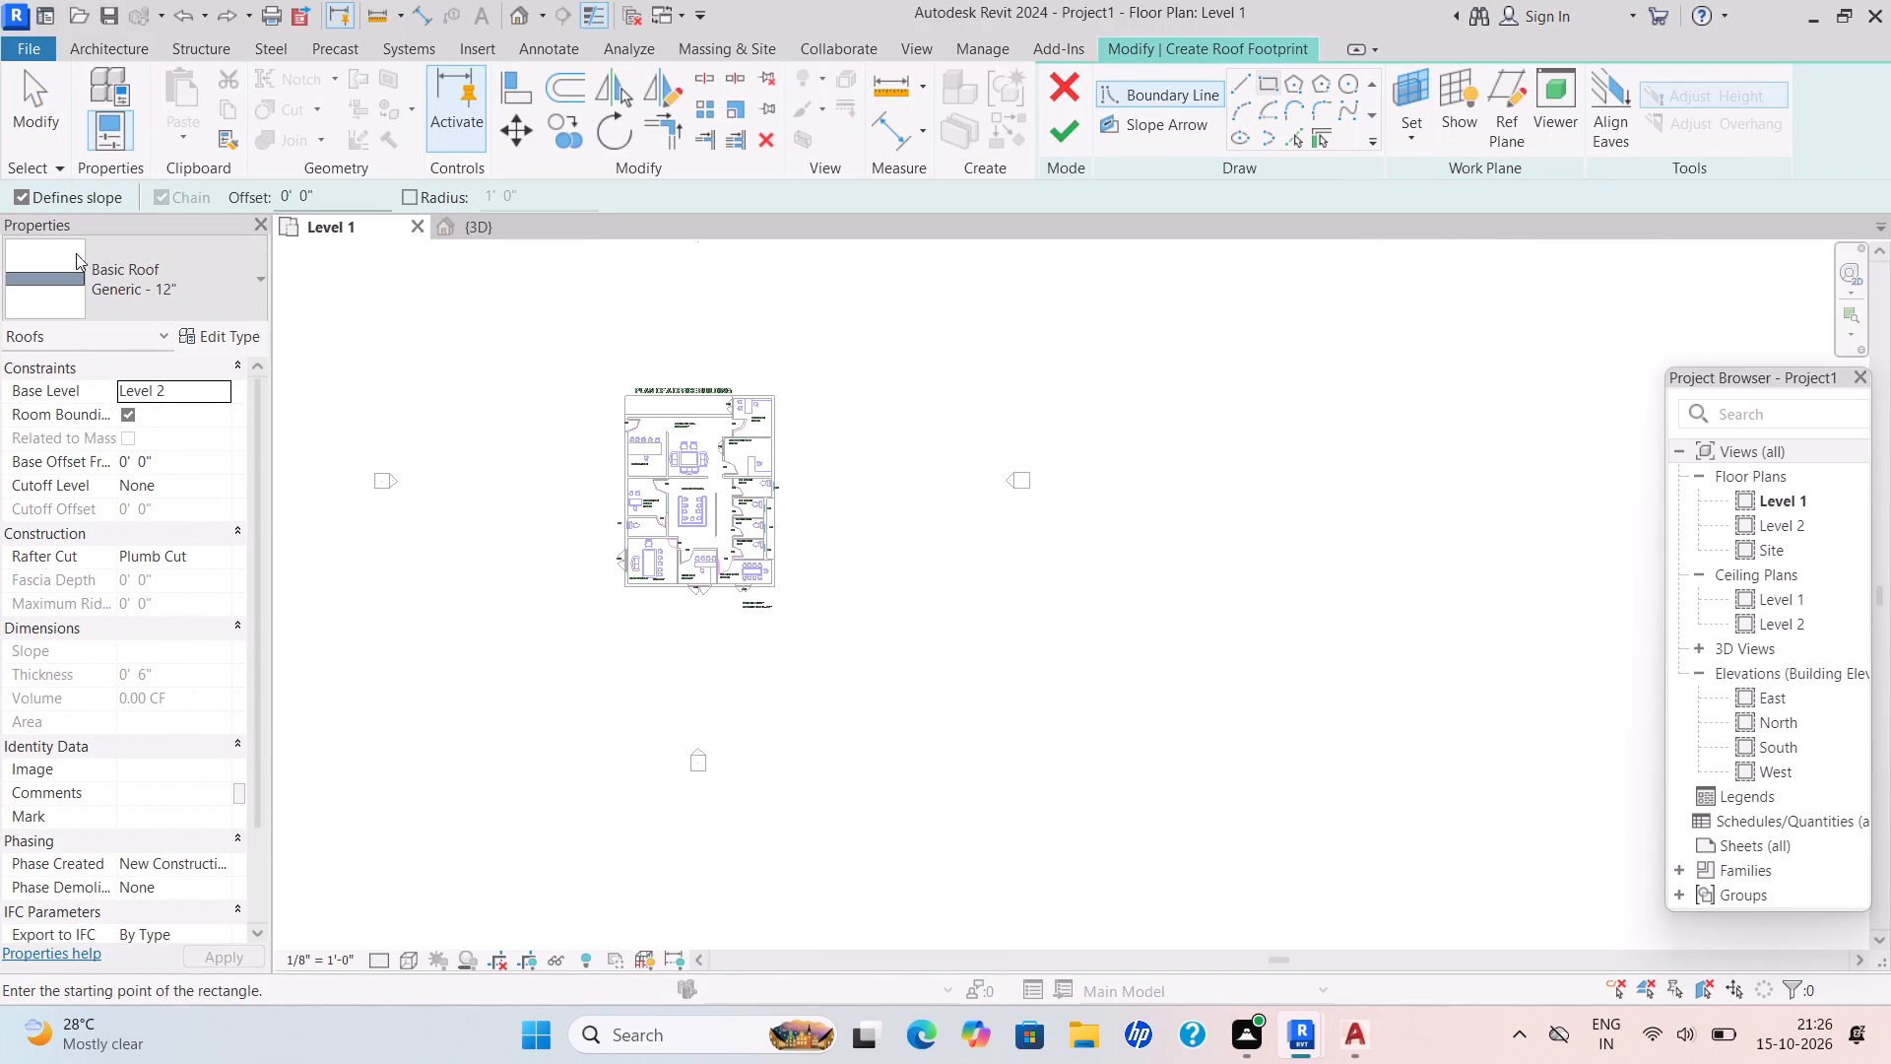
click(15, 199)
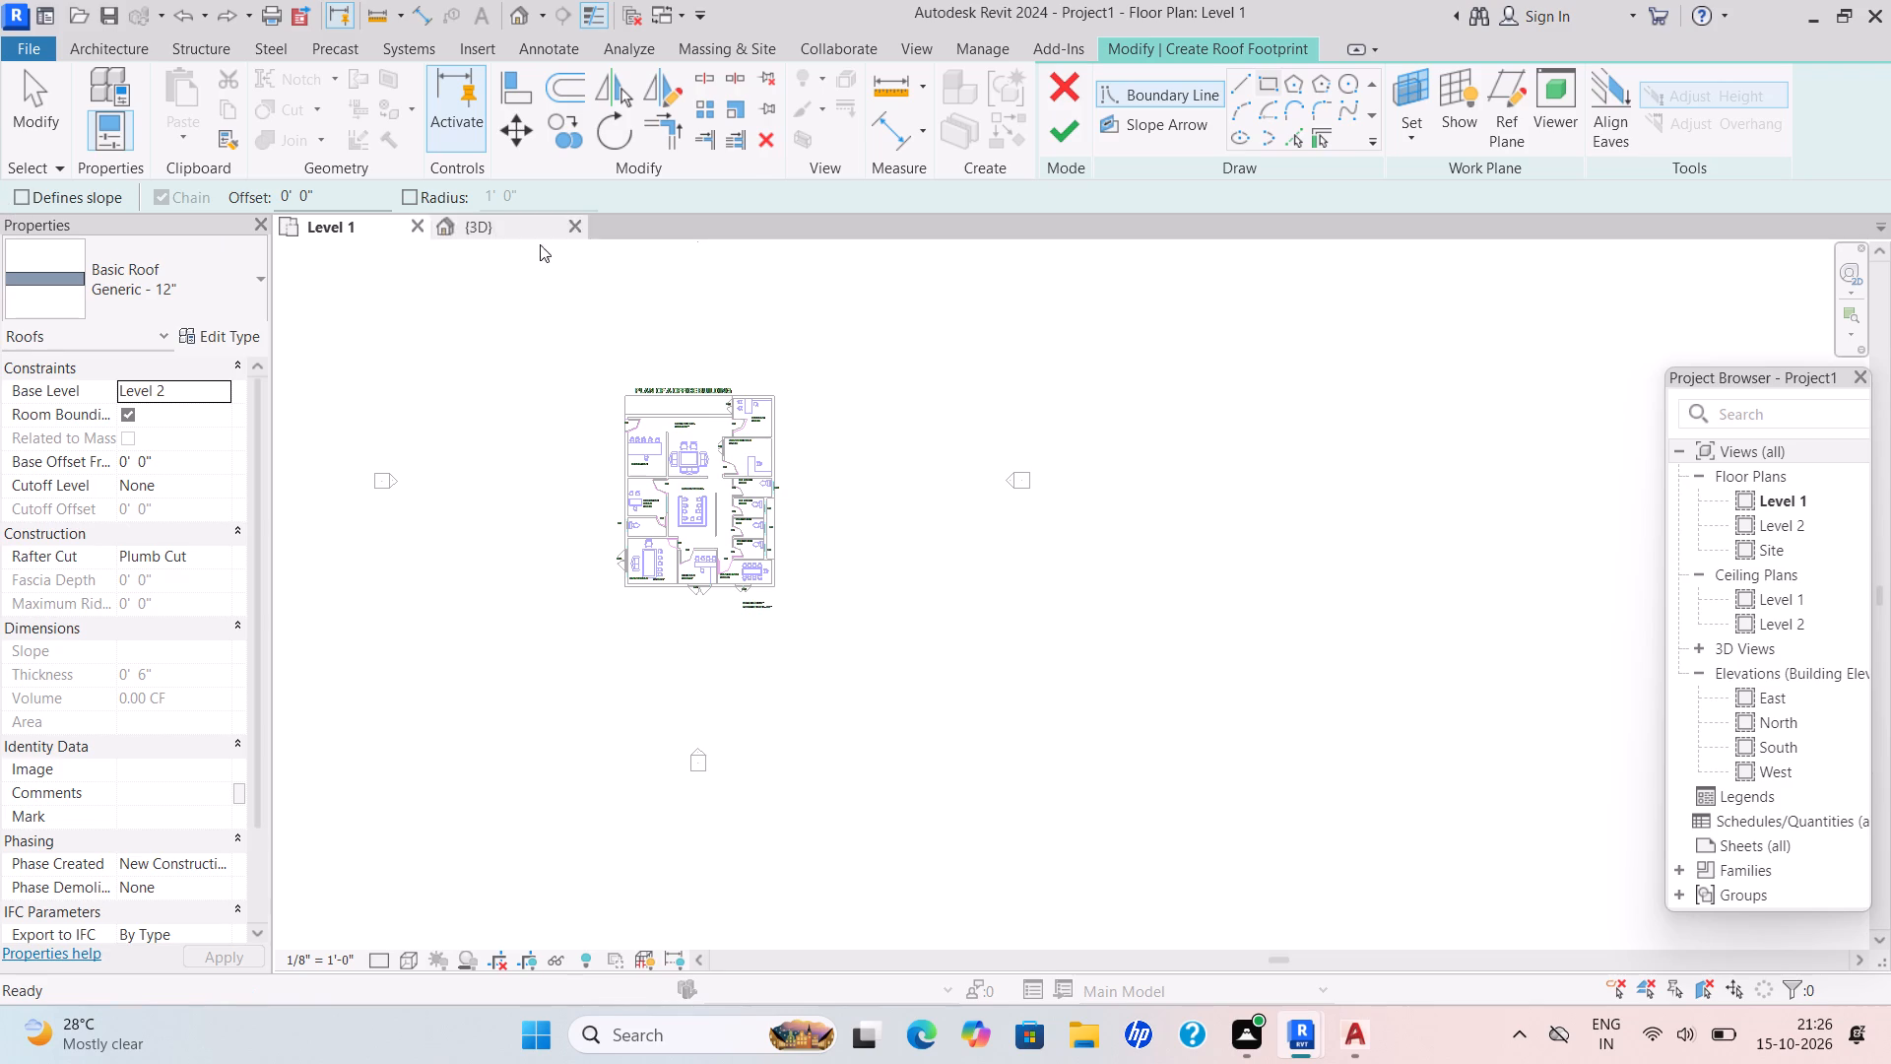
click(621, 395)
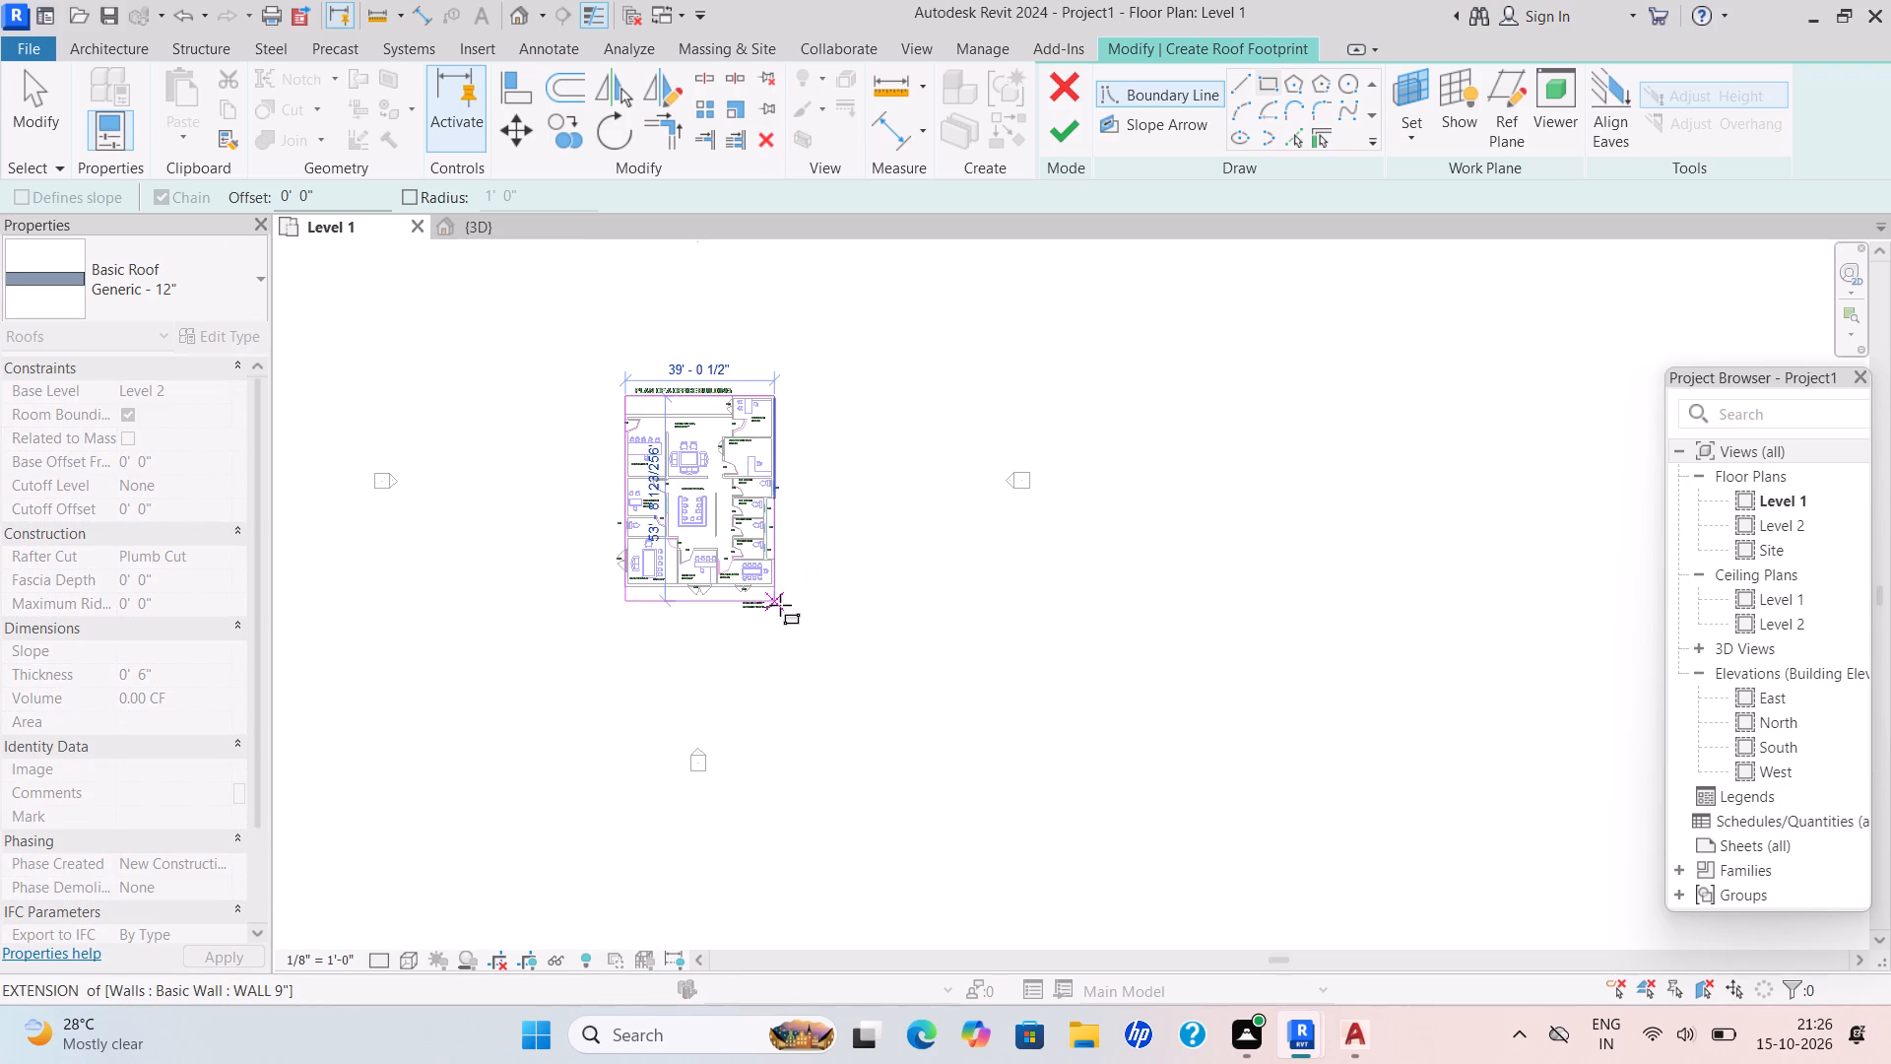
key(Escape)
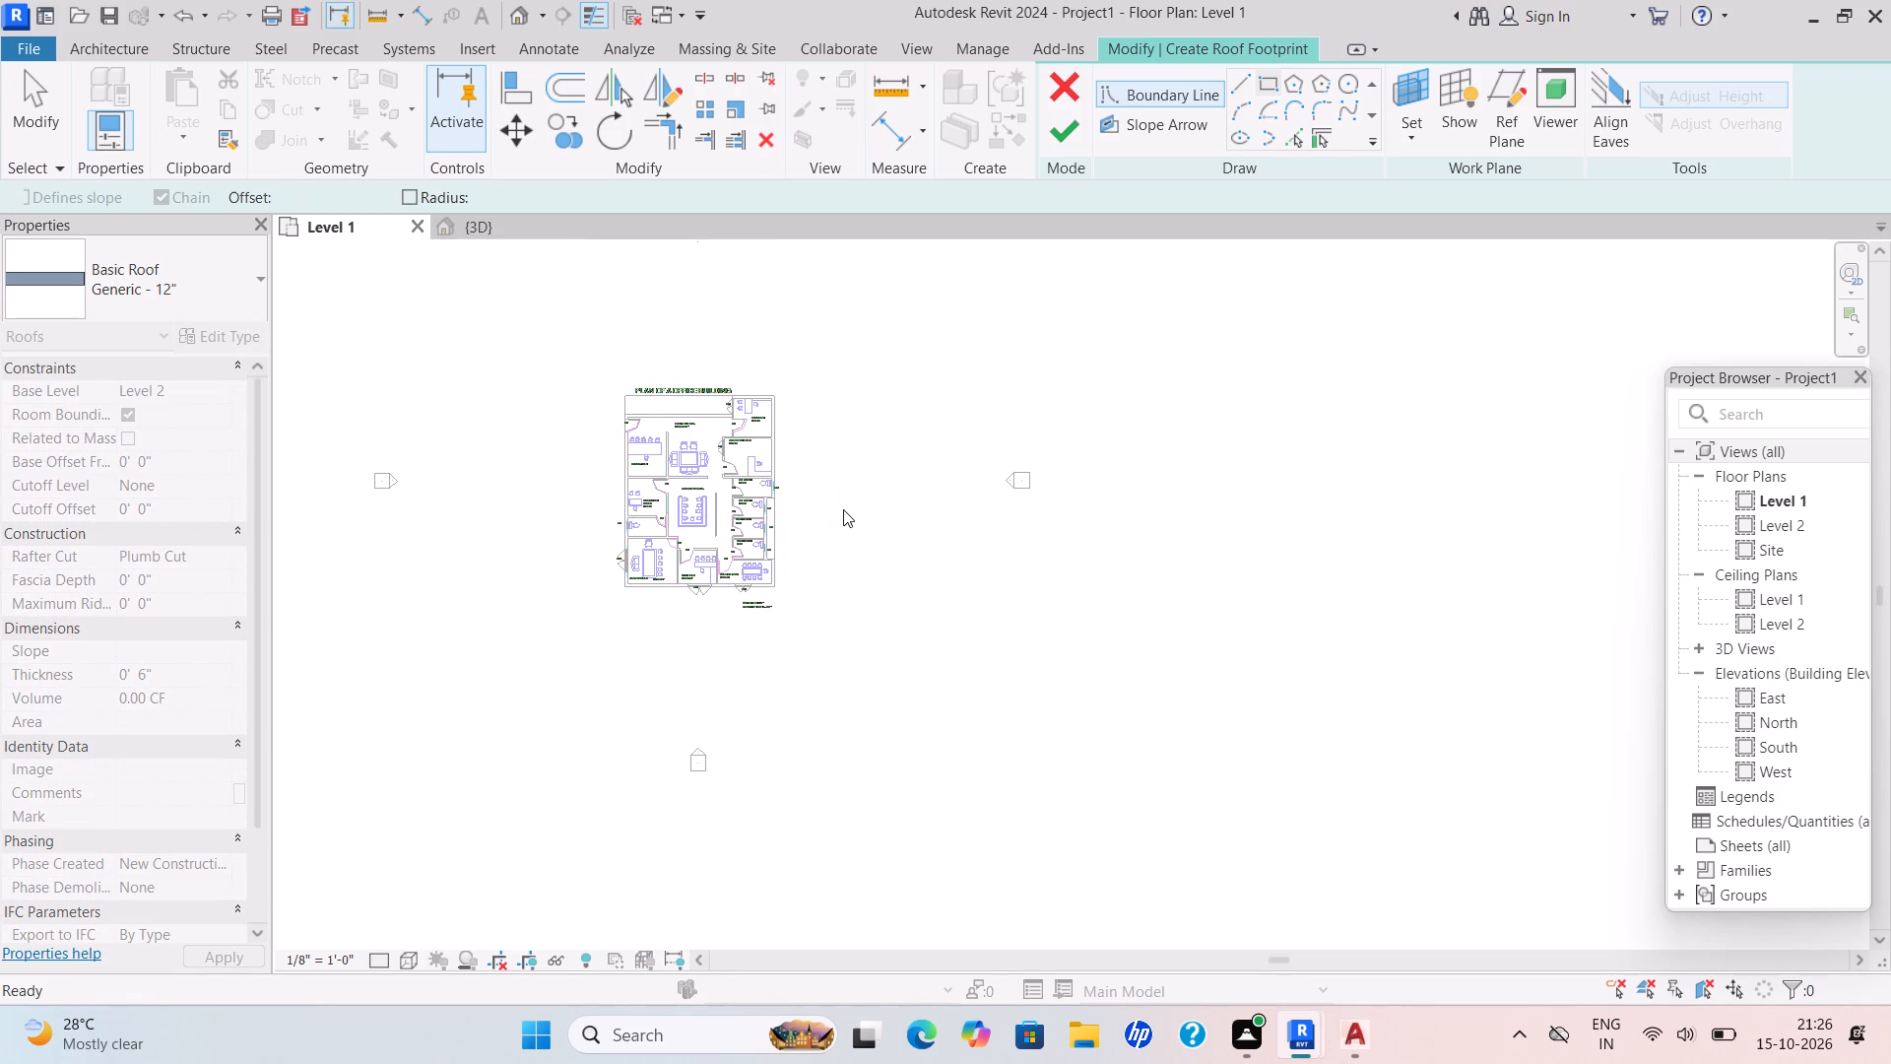
drag(357, 192, 250, 202)
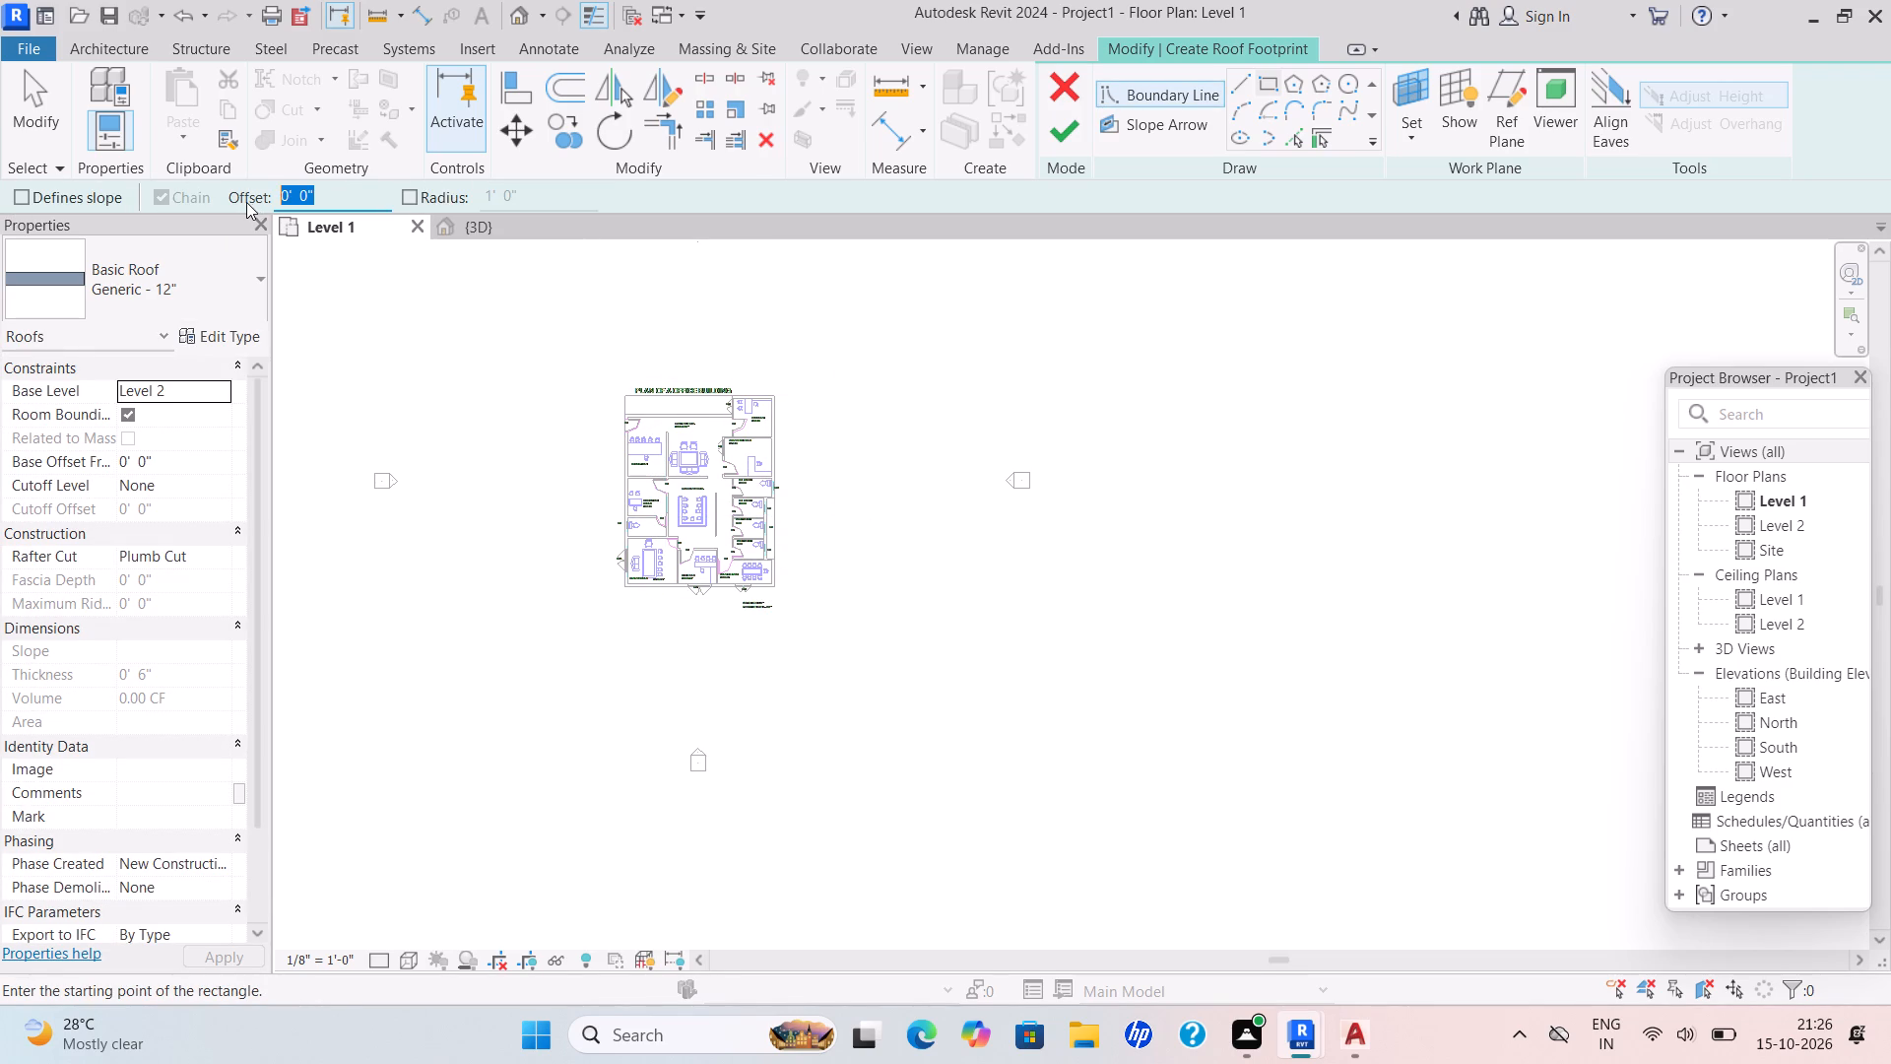
key(BackSpace)
text(3')
key(Return)
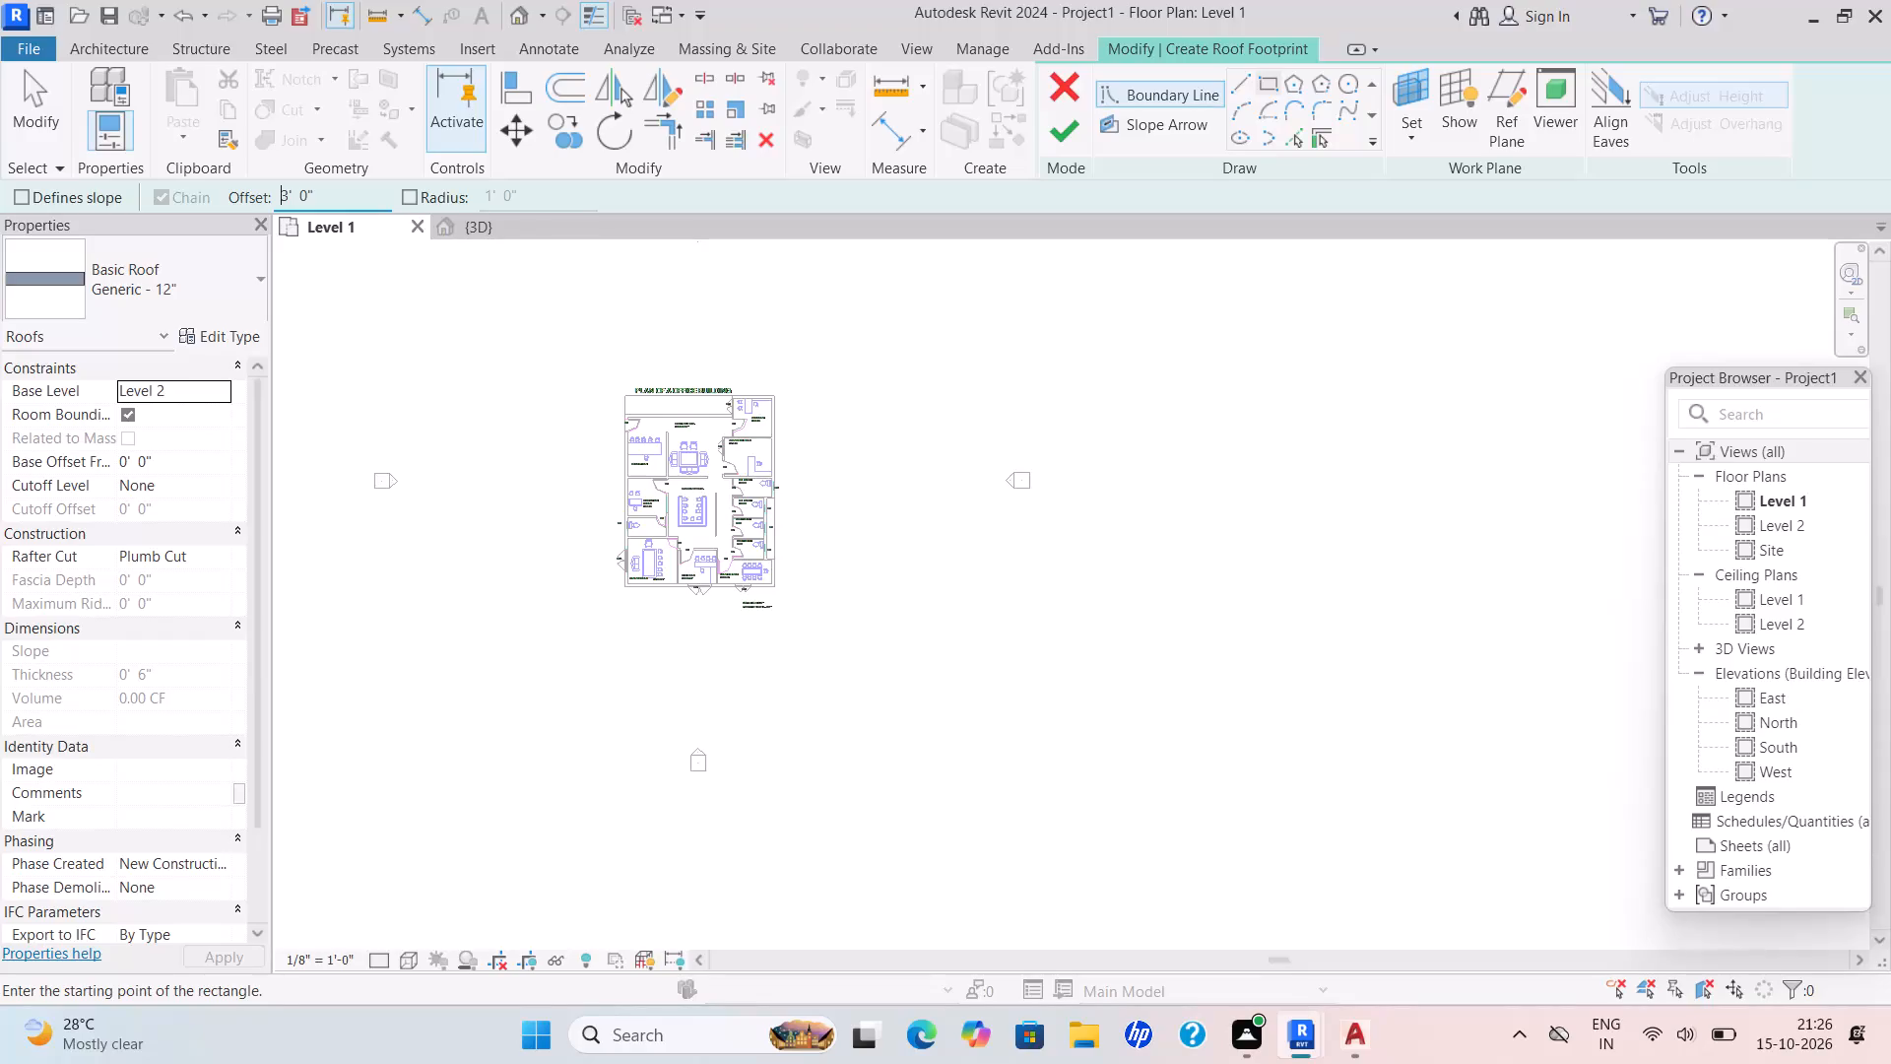
Sketch the flat roof's rectangular boundary outside the building from its opposite outer corners, finish the roof and attach the walls.
click(1272, 83)
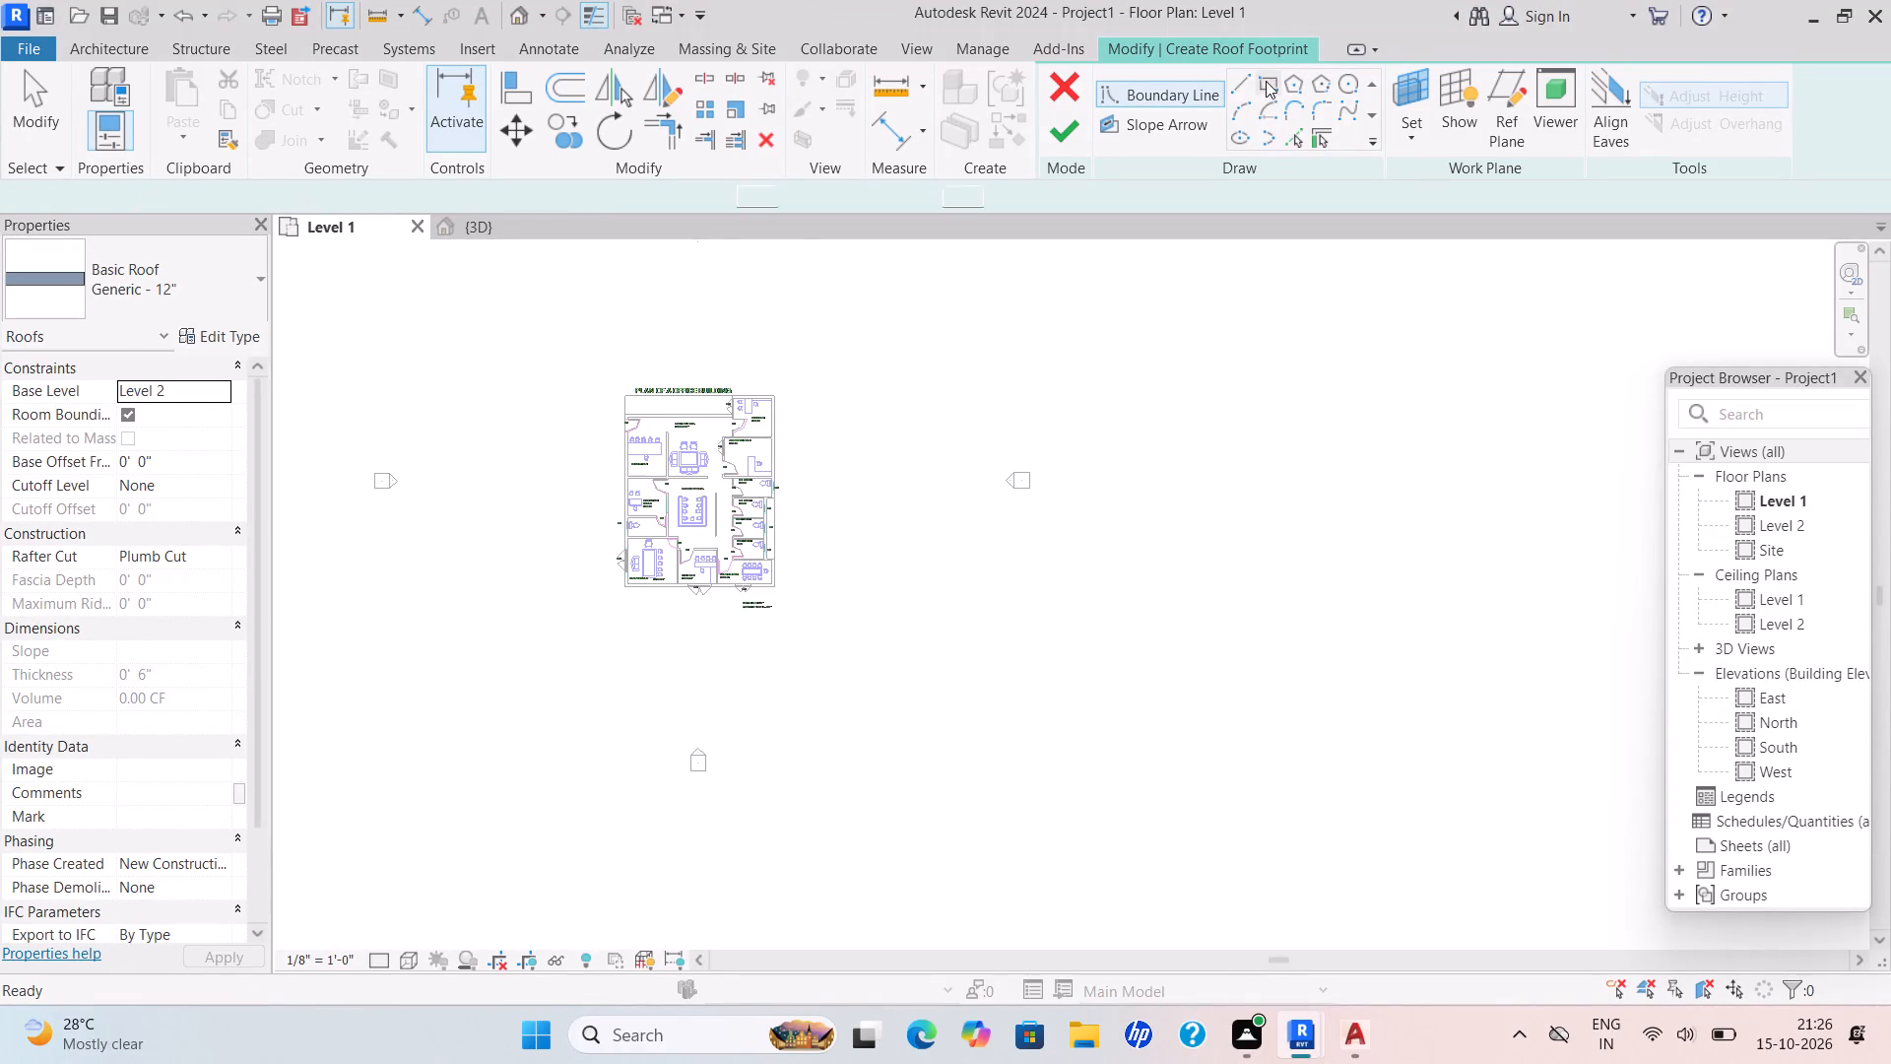
drag(628, 395, 642, 413)
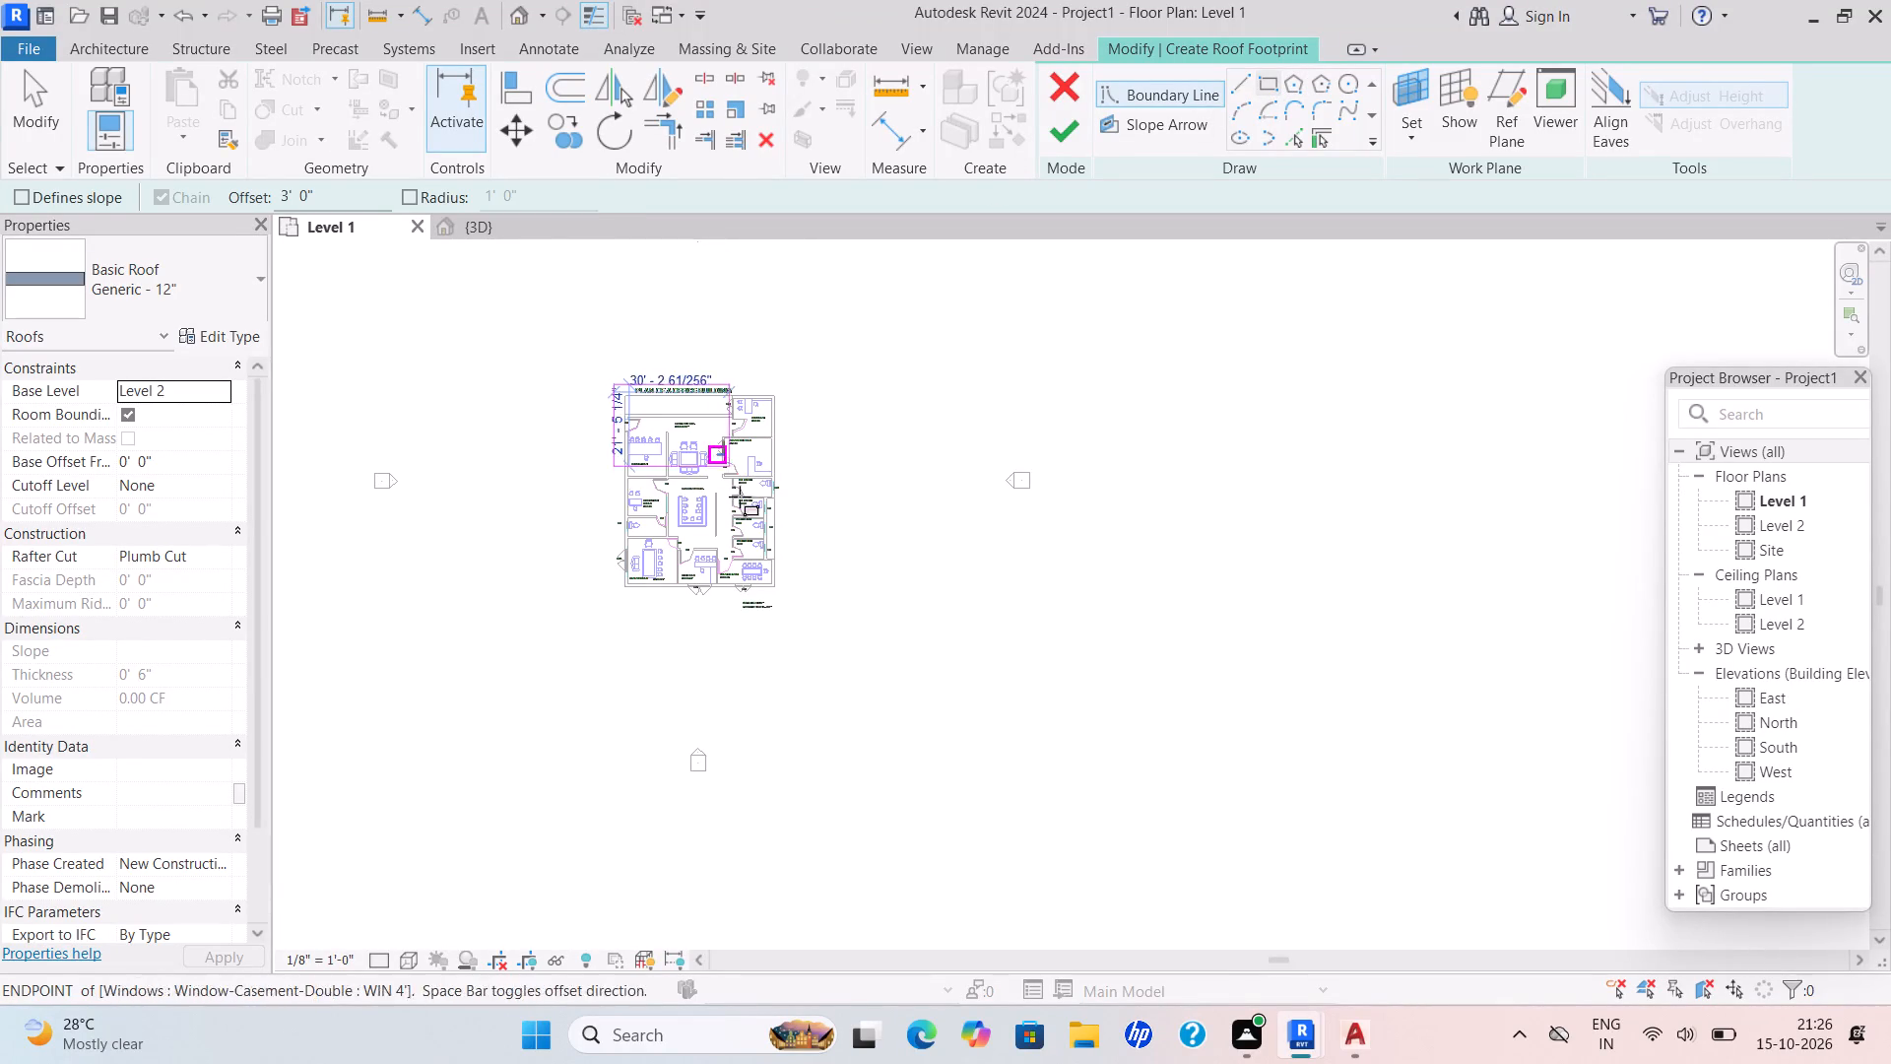
scroll(777, 595, up, 5)
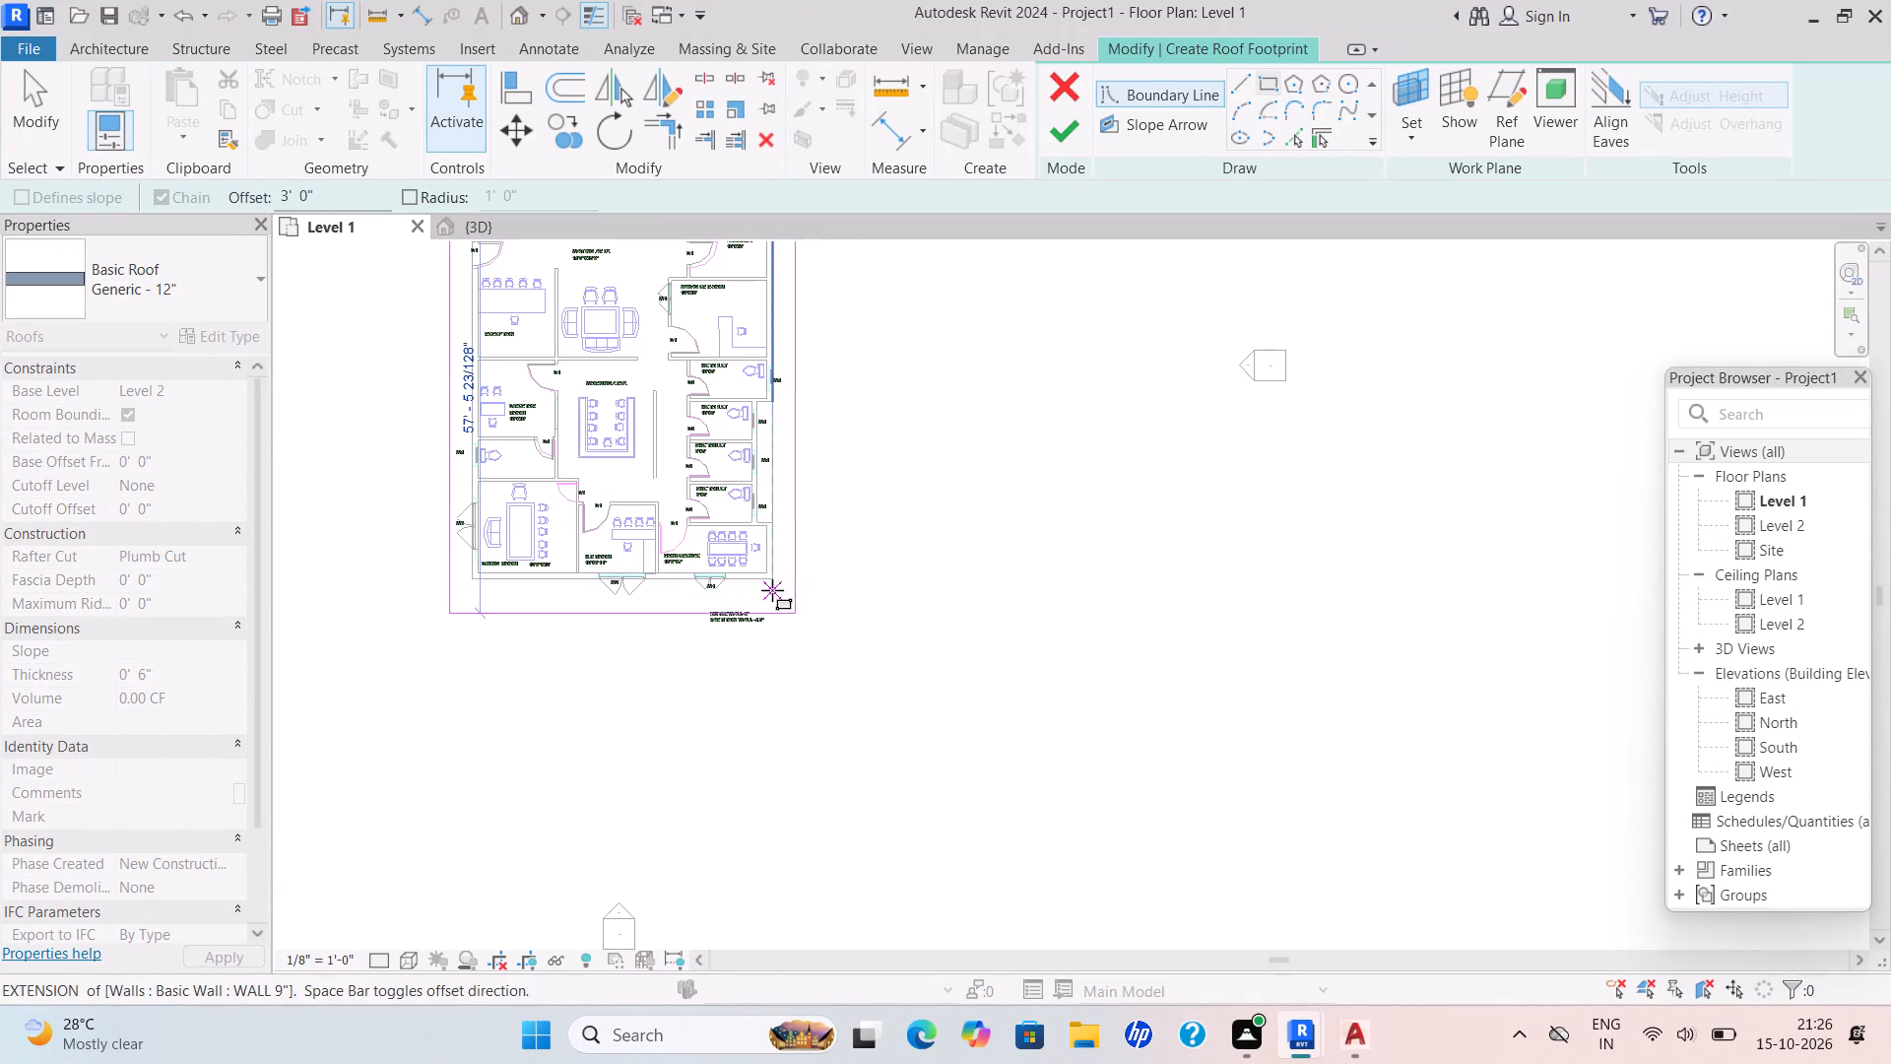
click(777, 574)
click(1060, 127)
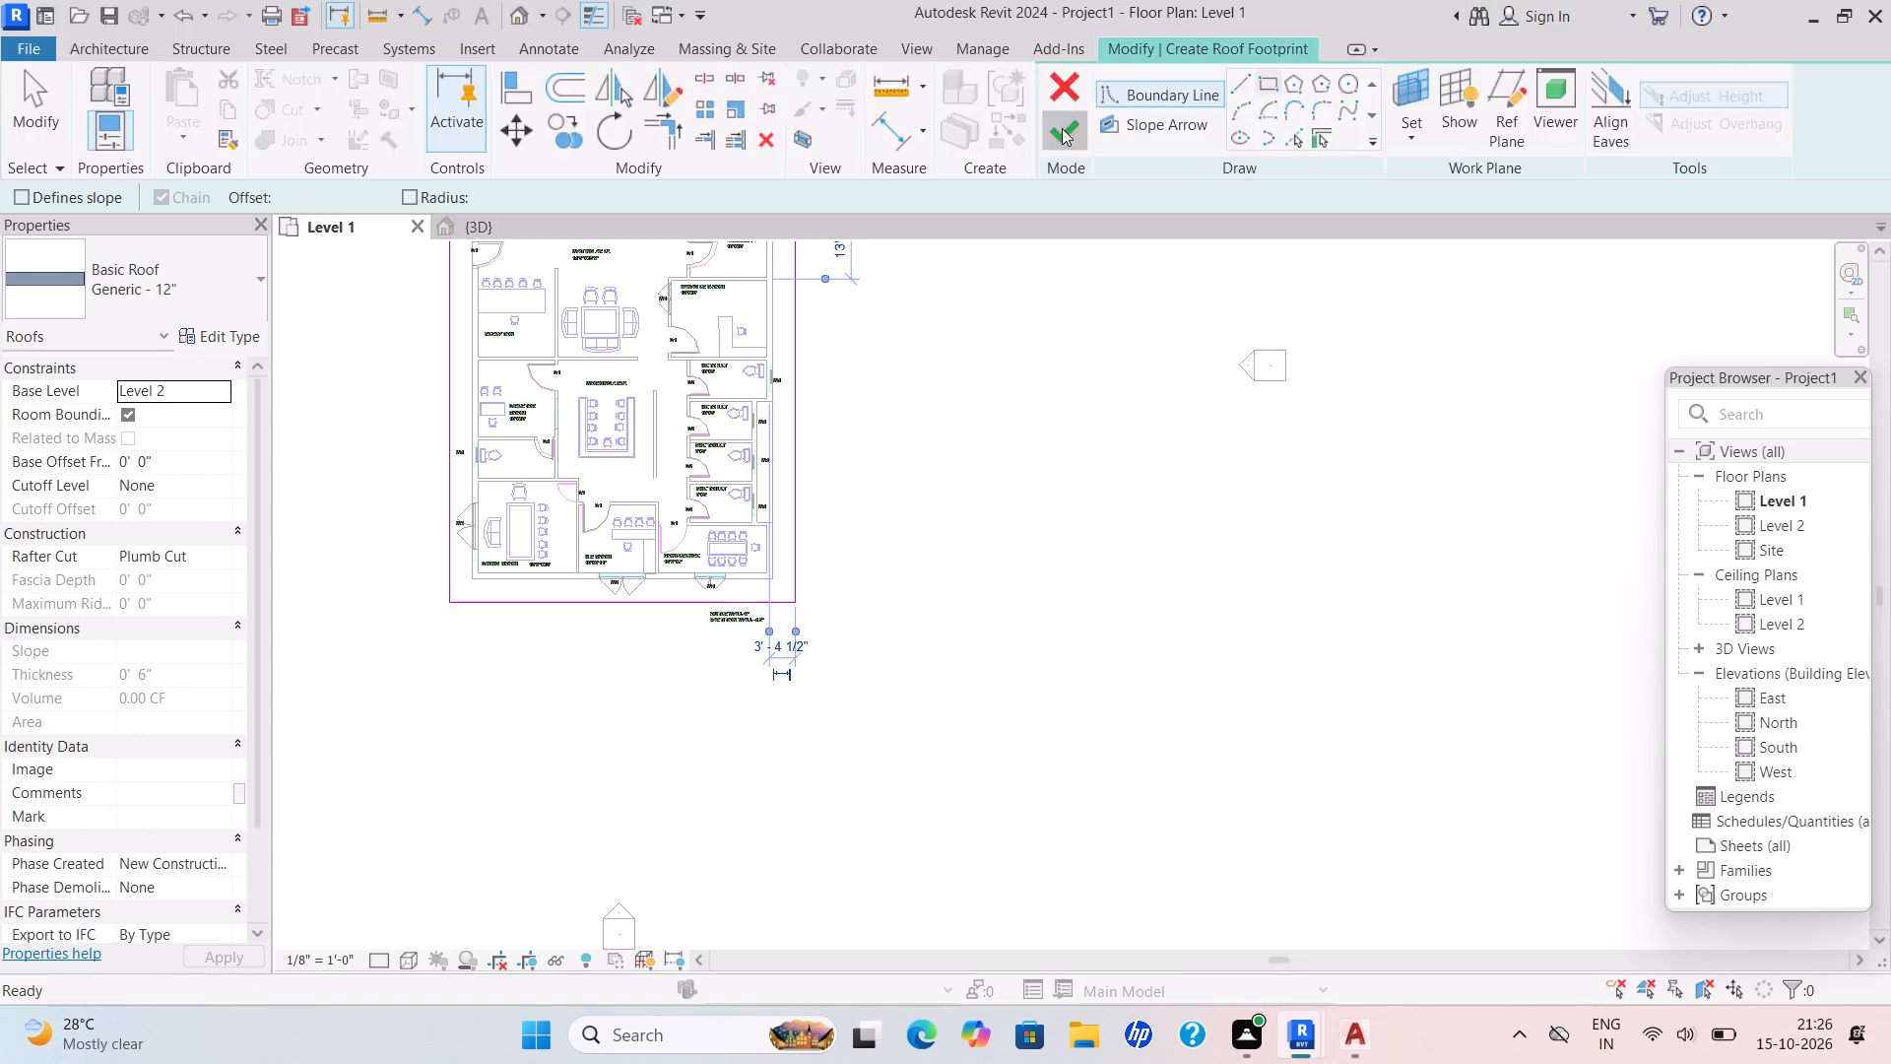
click(1010, 514)
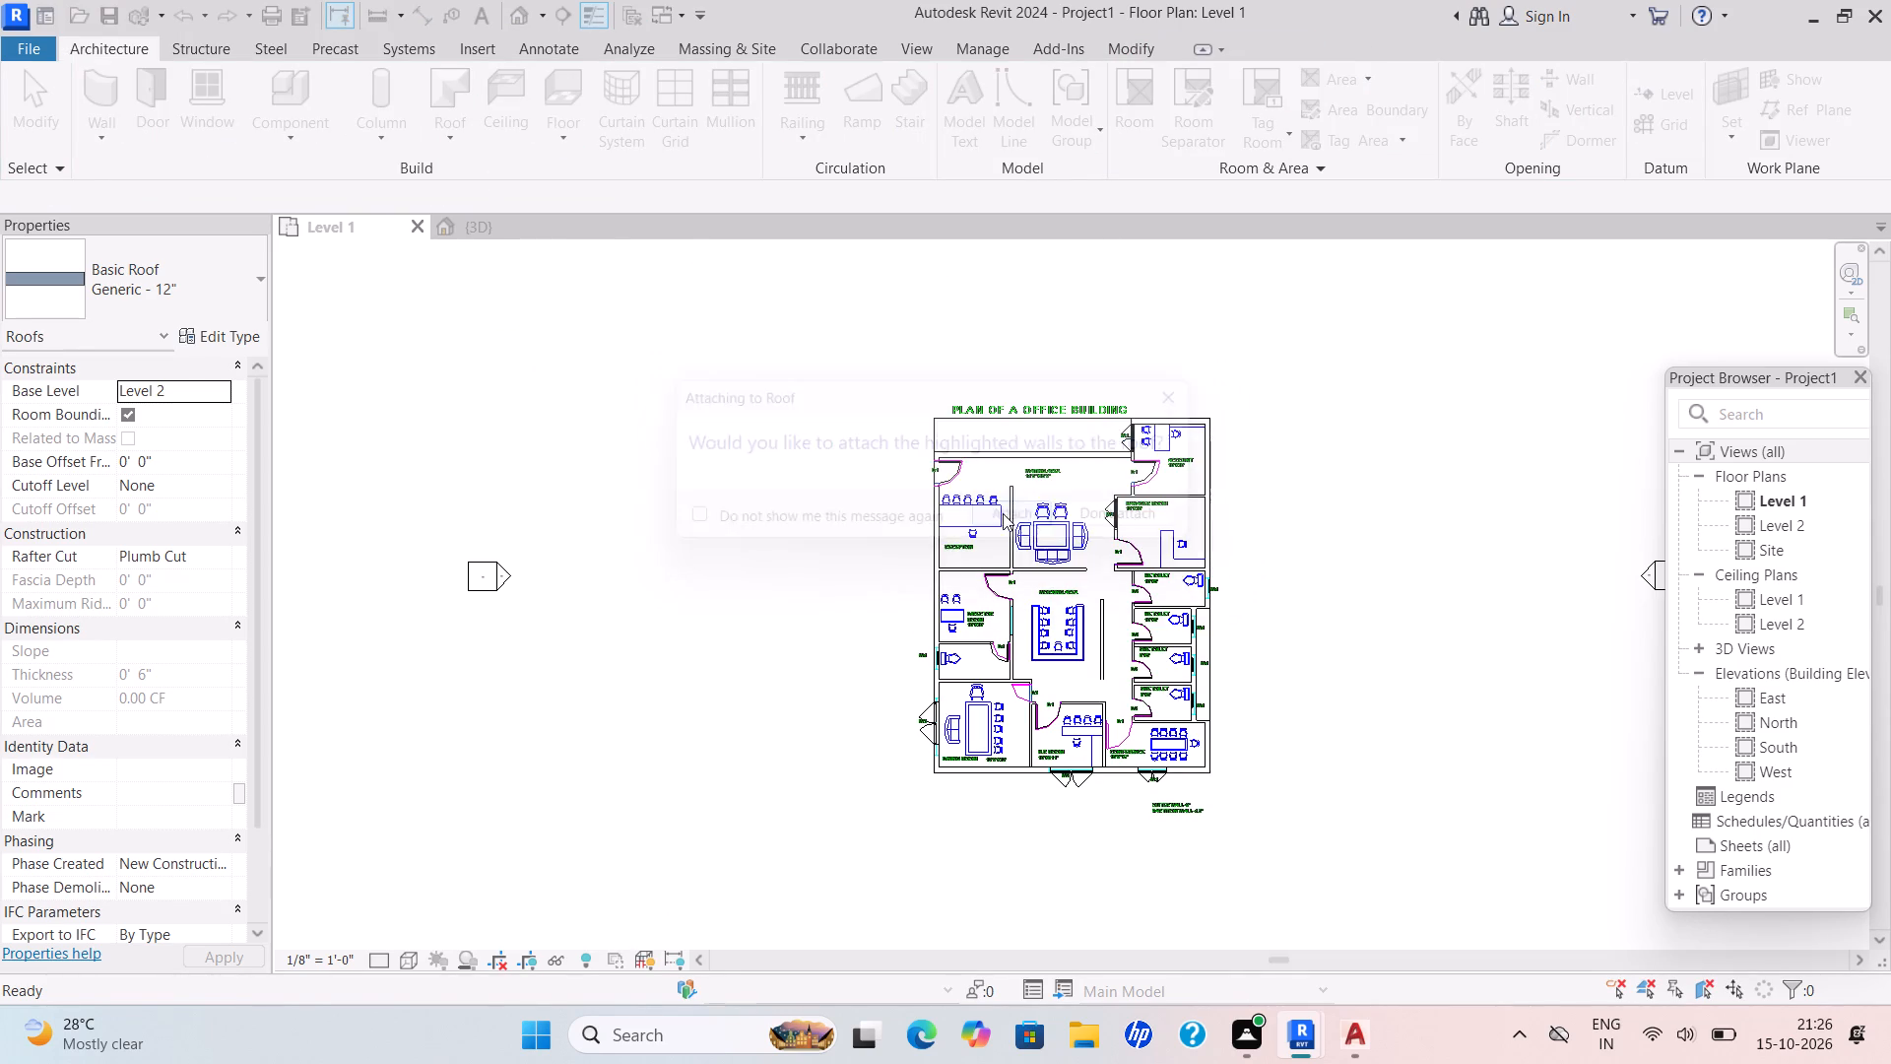
Inspect the flat roof and its overhang over the whole building in the 3D view, then return to the Level 1 plan.
click(482, 222)
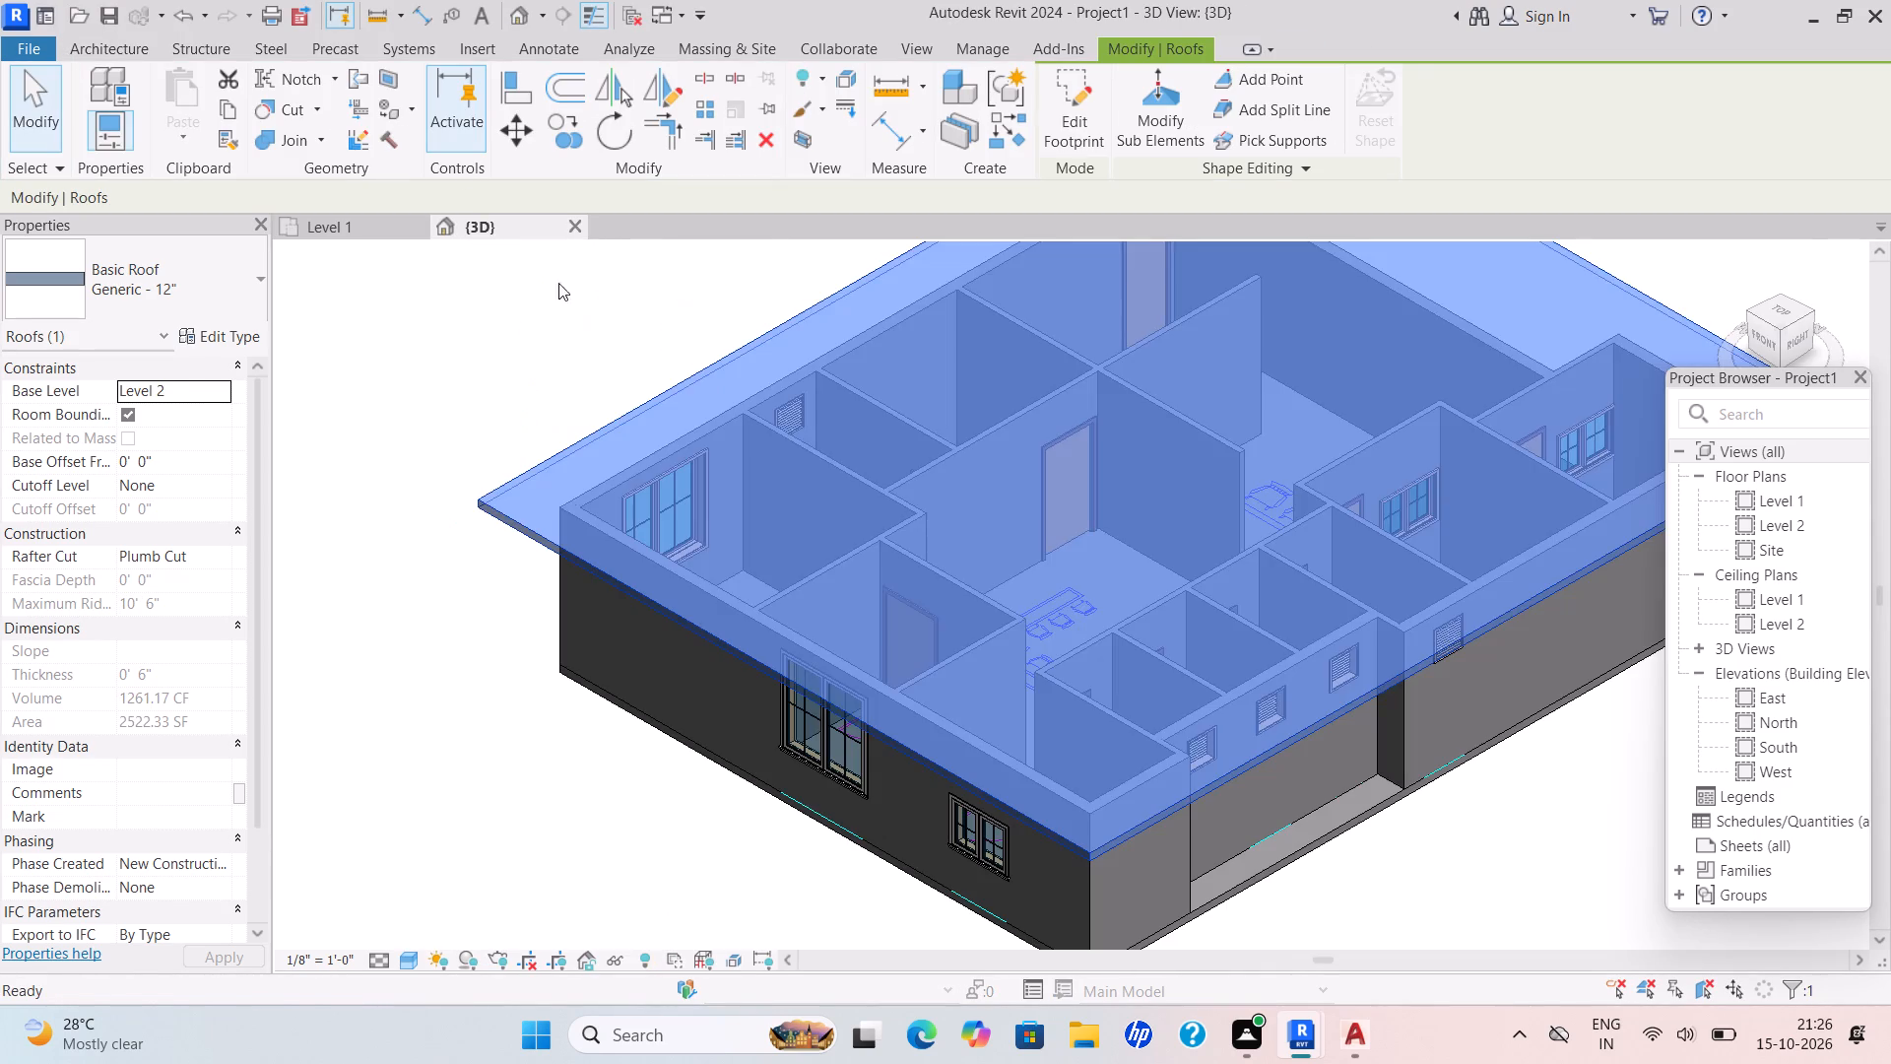
click(893, 501)
scroll(899, 467, down, 4)
middle_drag(891, 466, 774, 530)
click(378, 222)
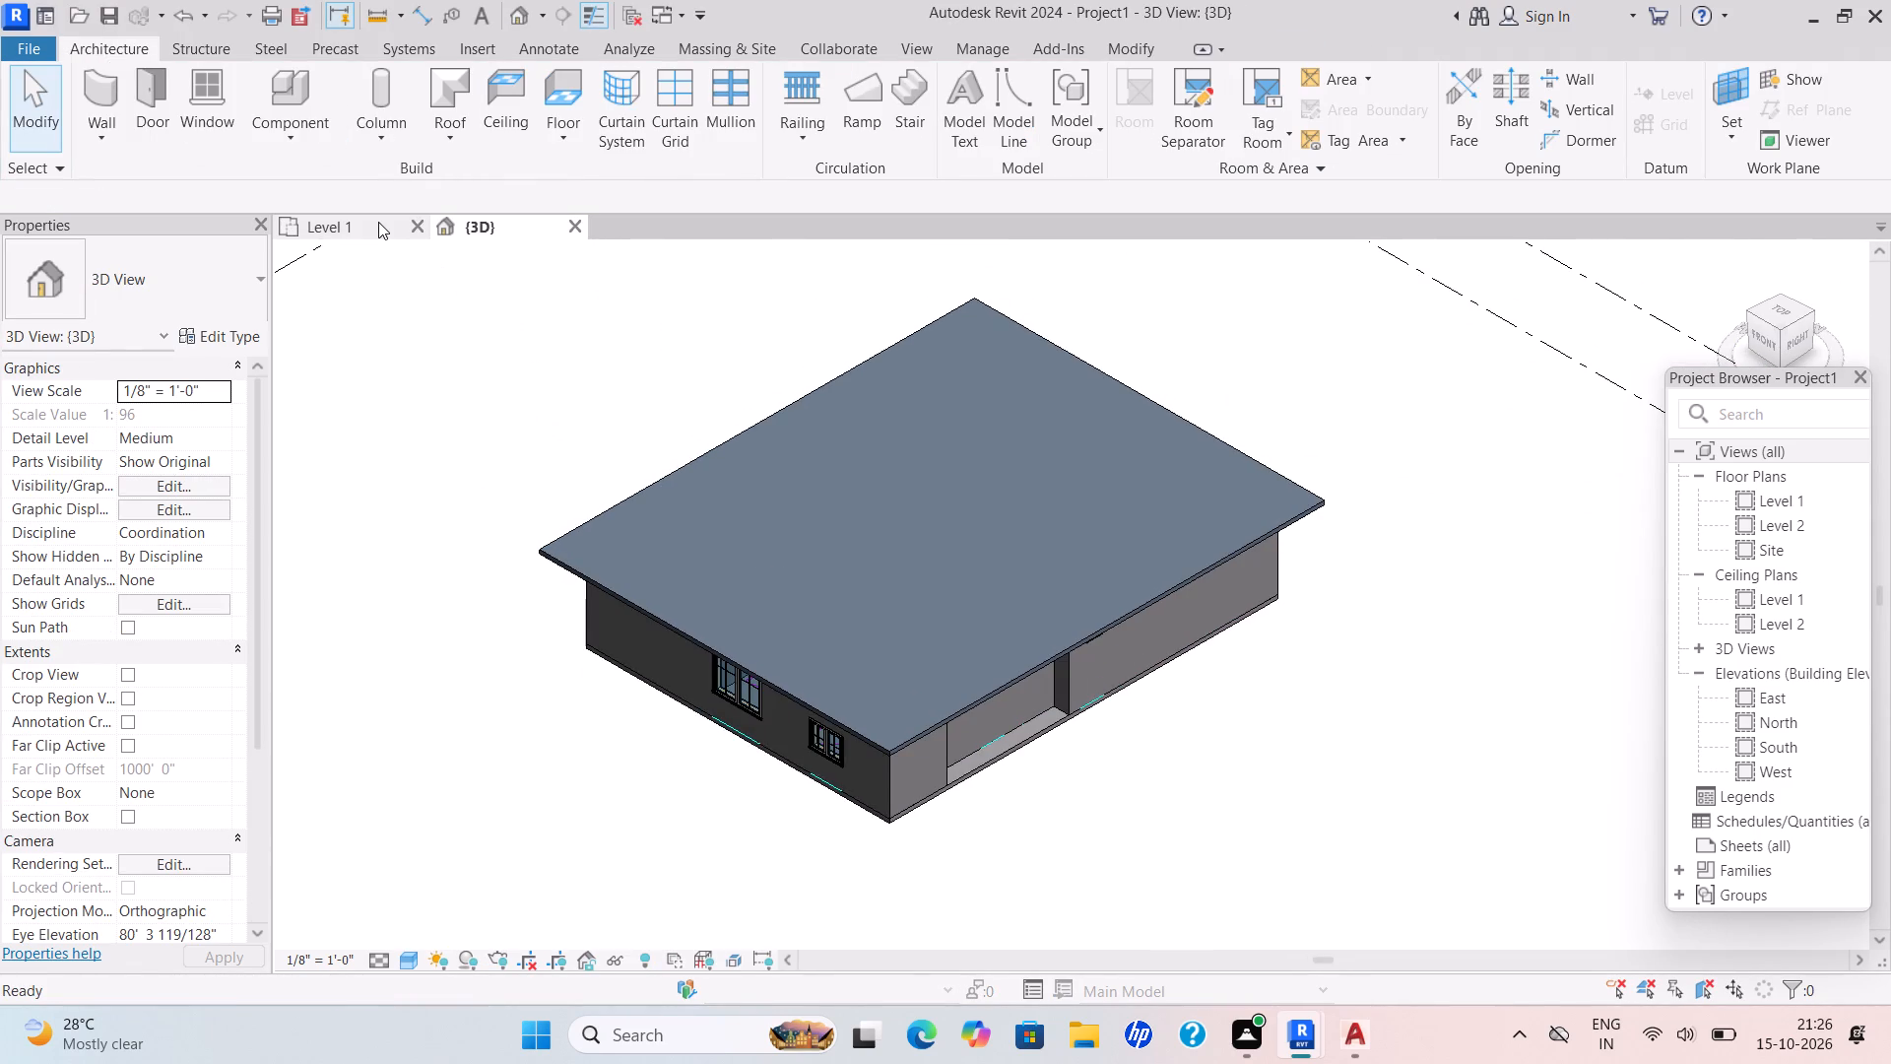
Examine the Level 1 plan around the waiting area, account room and manager room.
middle_drag(640, 335, 723, 468)
scroll(641, 336, down, 1)
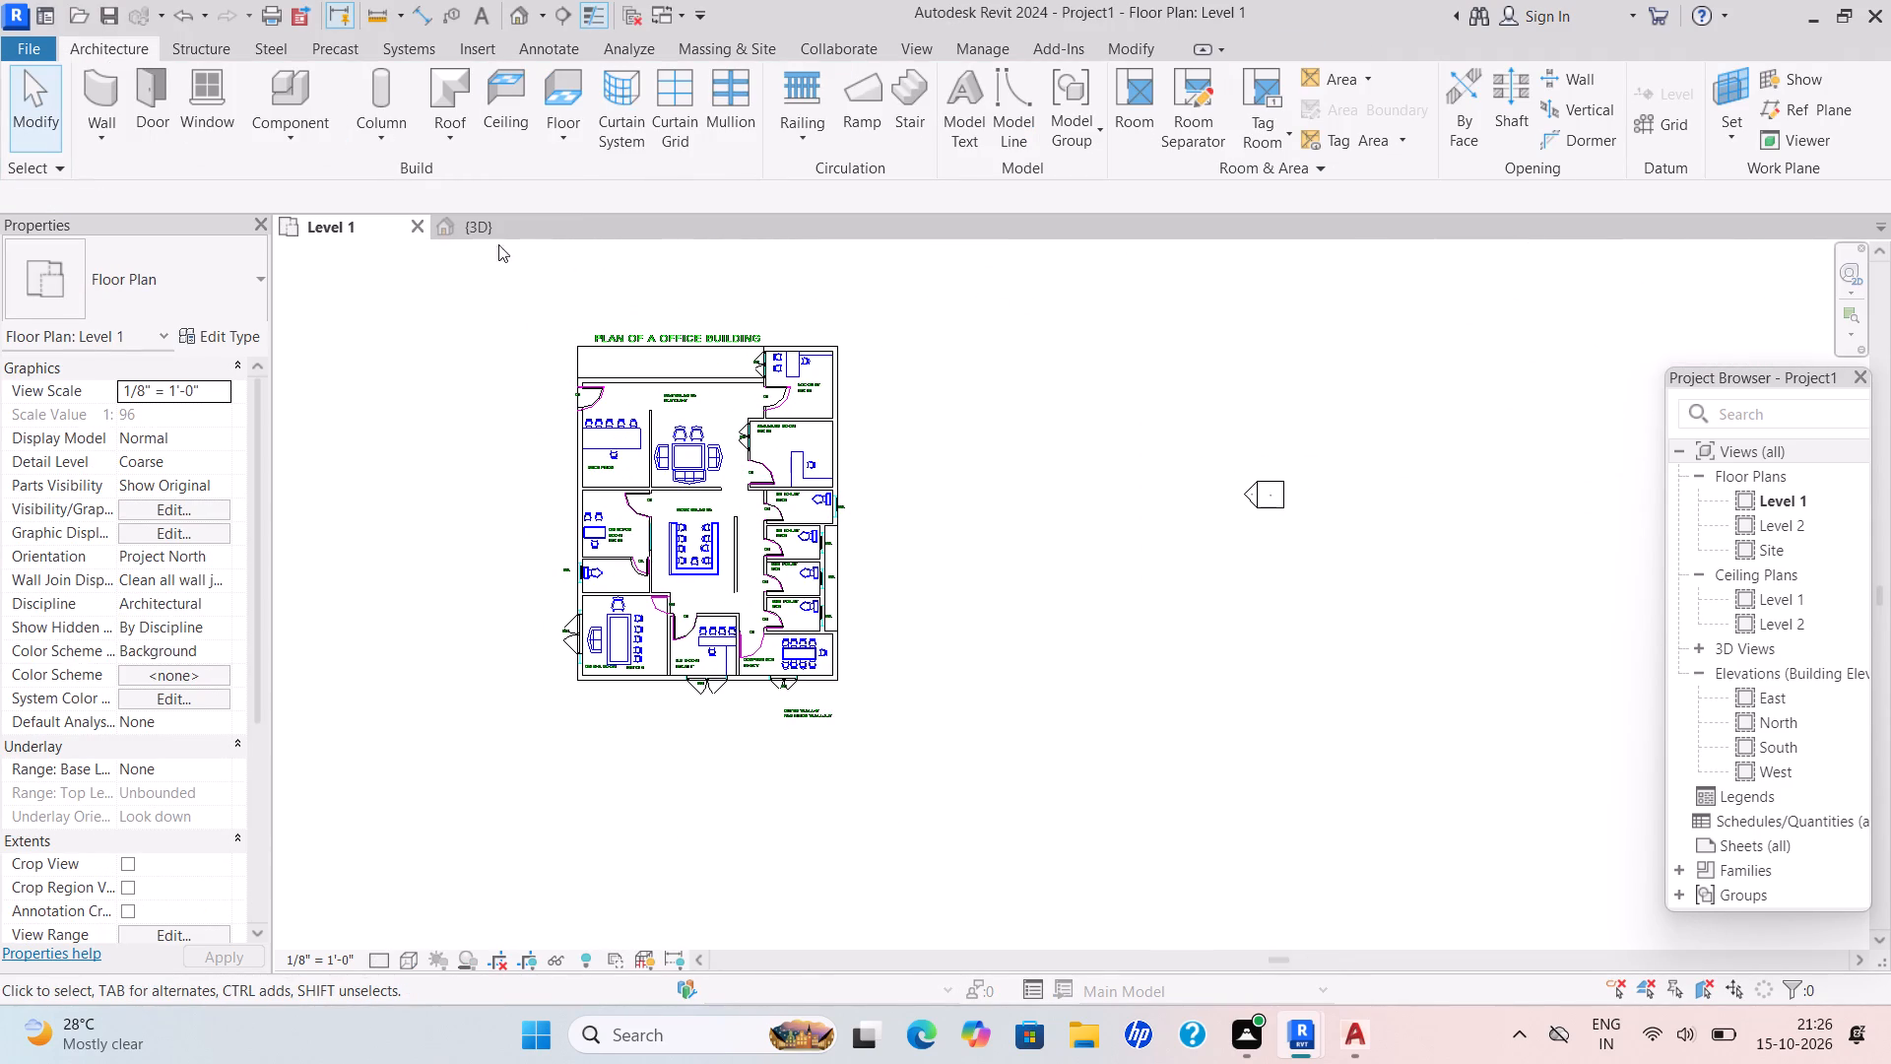
scroll(476, 222, up, 4)
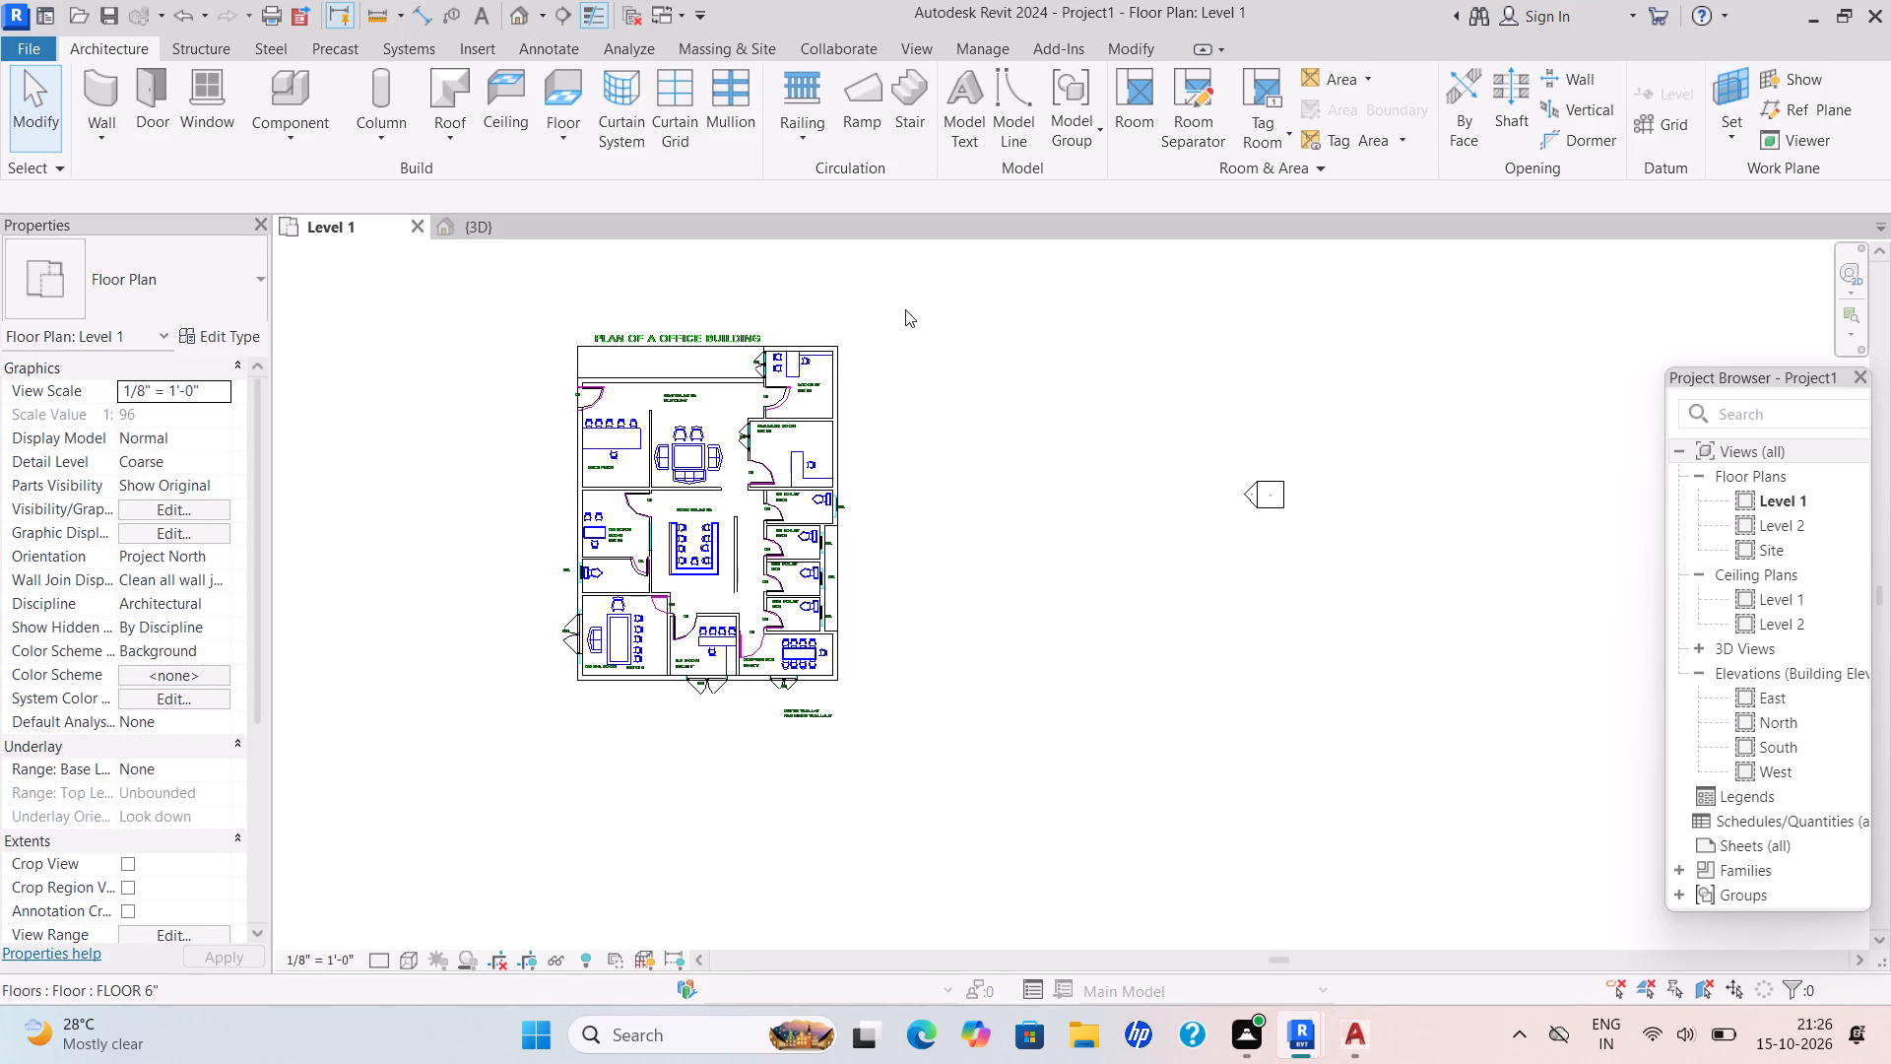
scroll(756, 376, up, 9)
middle_drag(751, 455, 809, 498)
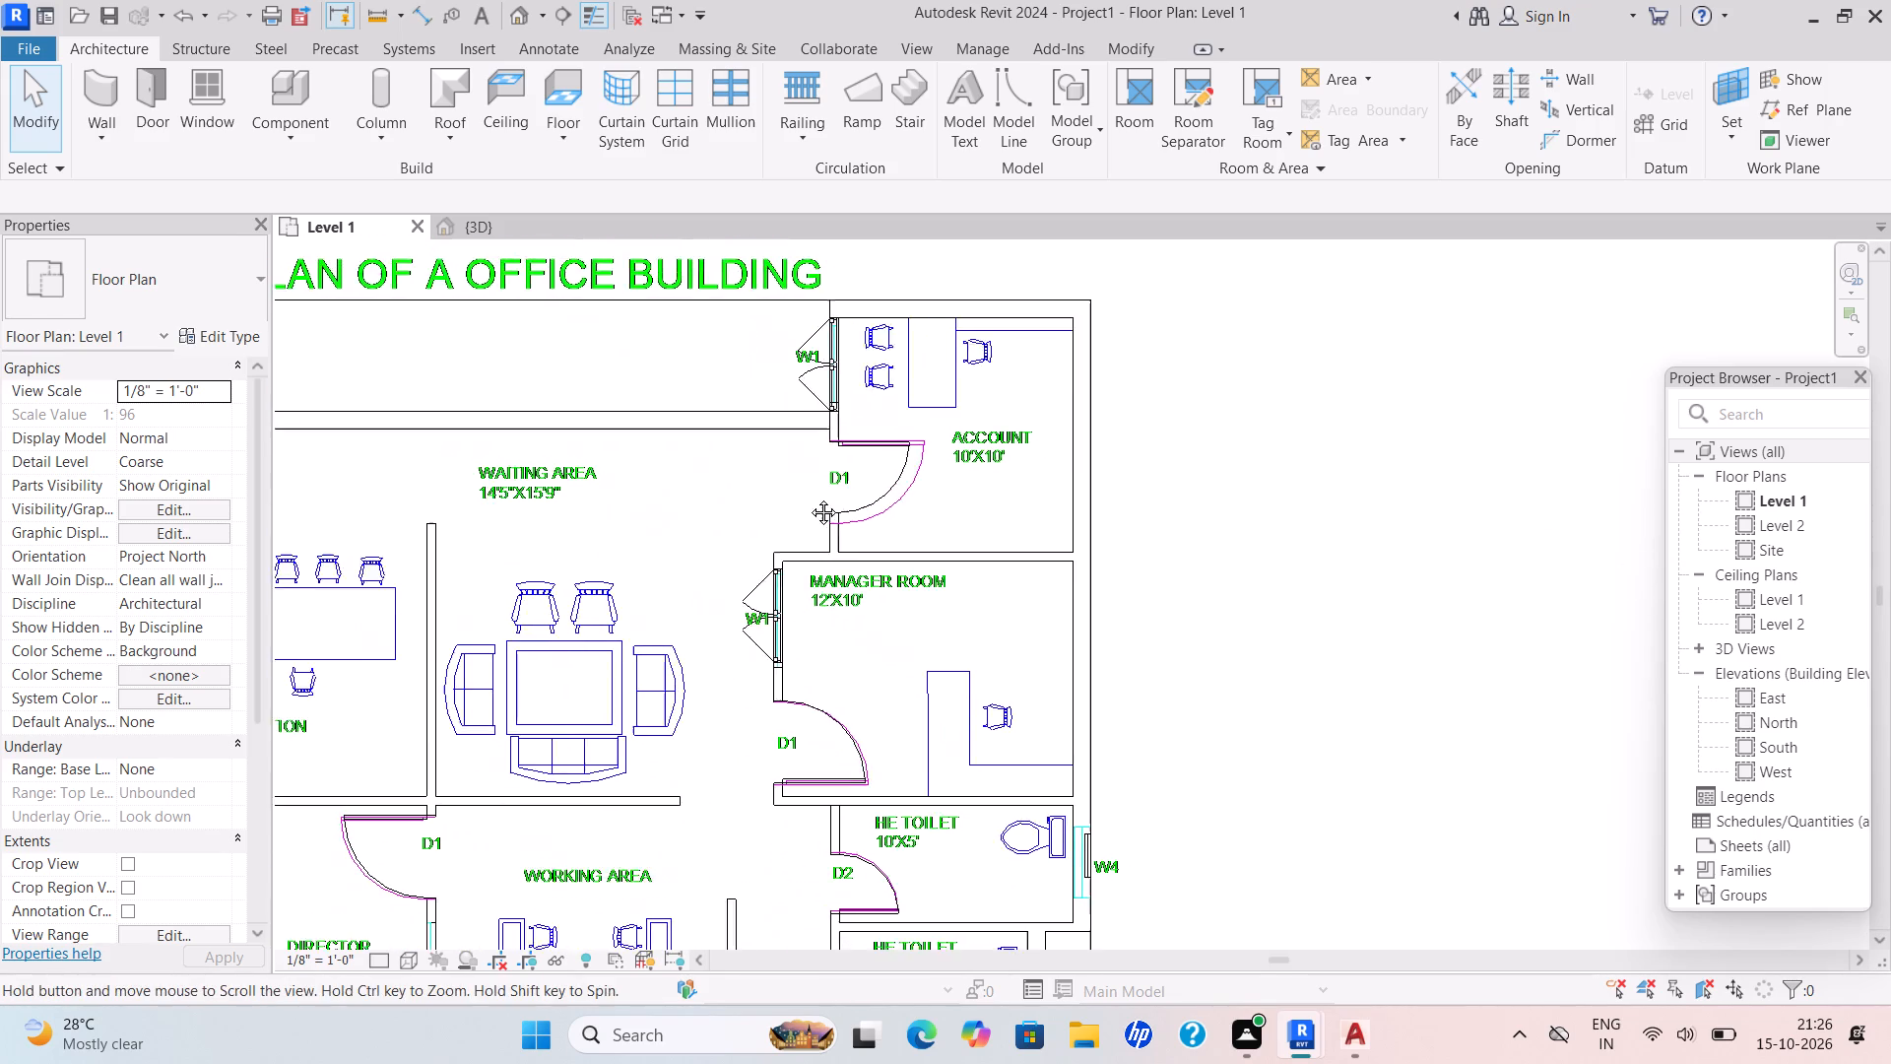
middle_drag(809, 498, 823, 500)
scroll(814, 498, down, 6)
middle_drag(833, 510, 846, 518)
scroll(586, 460, up, 3)
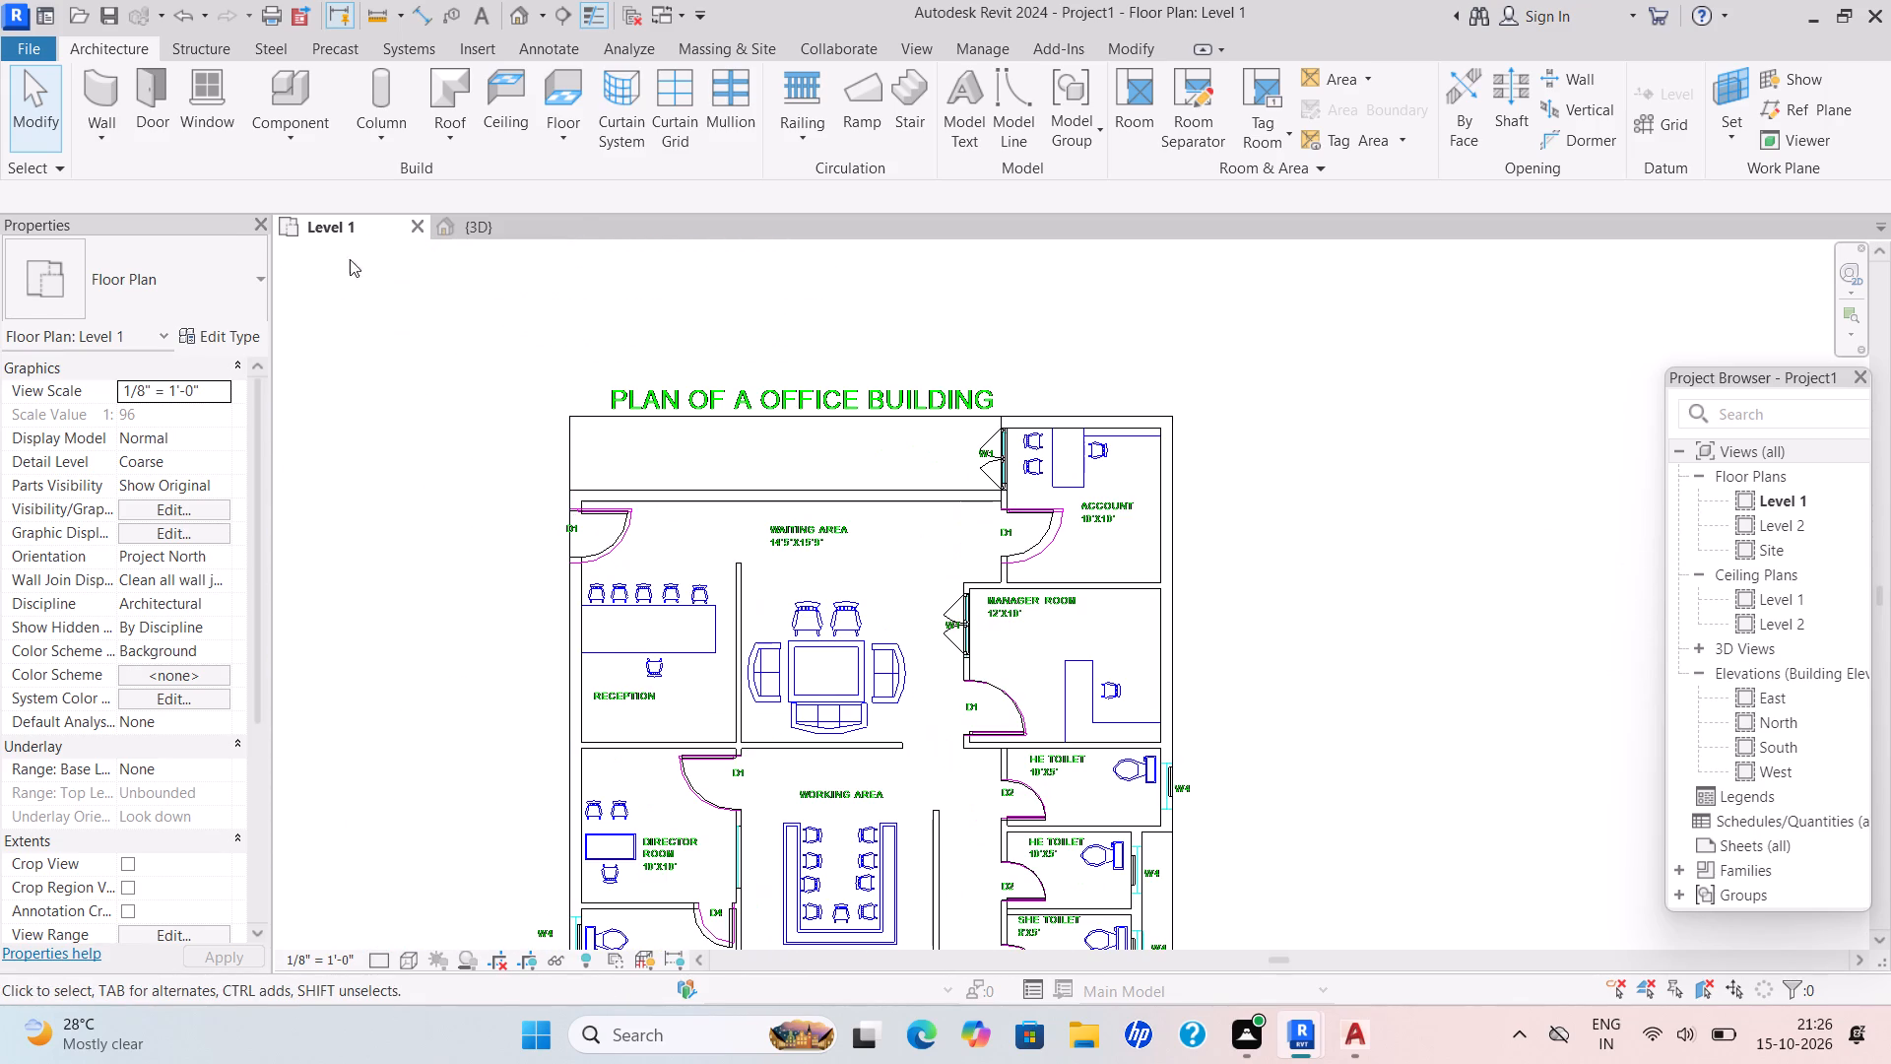
scroll(647, 455, up, 1)
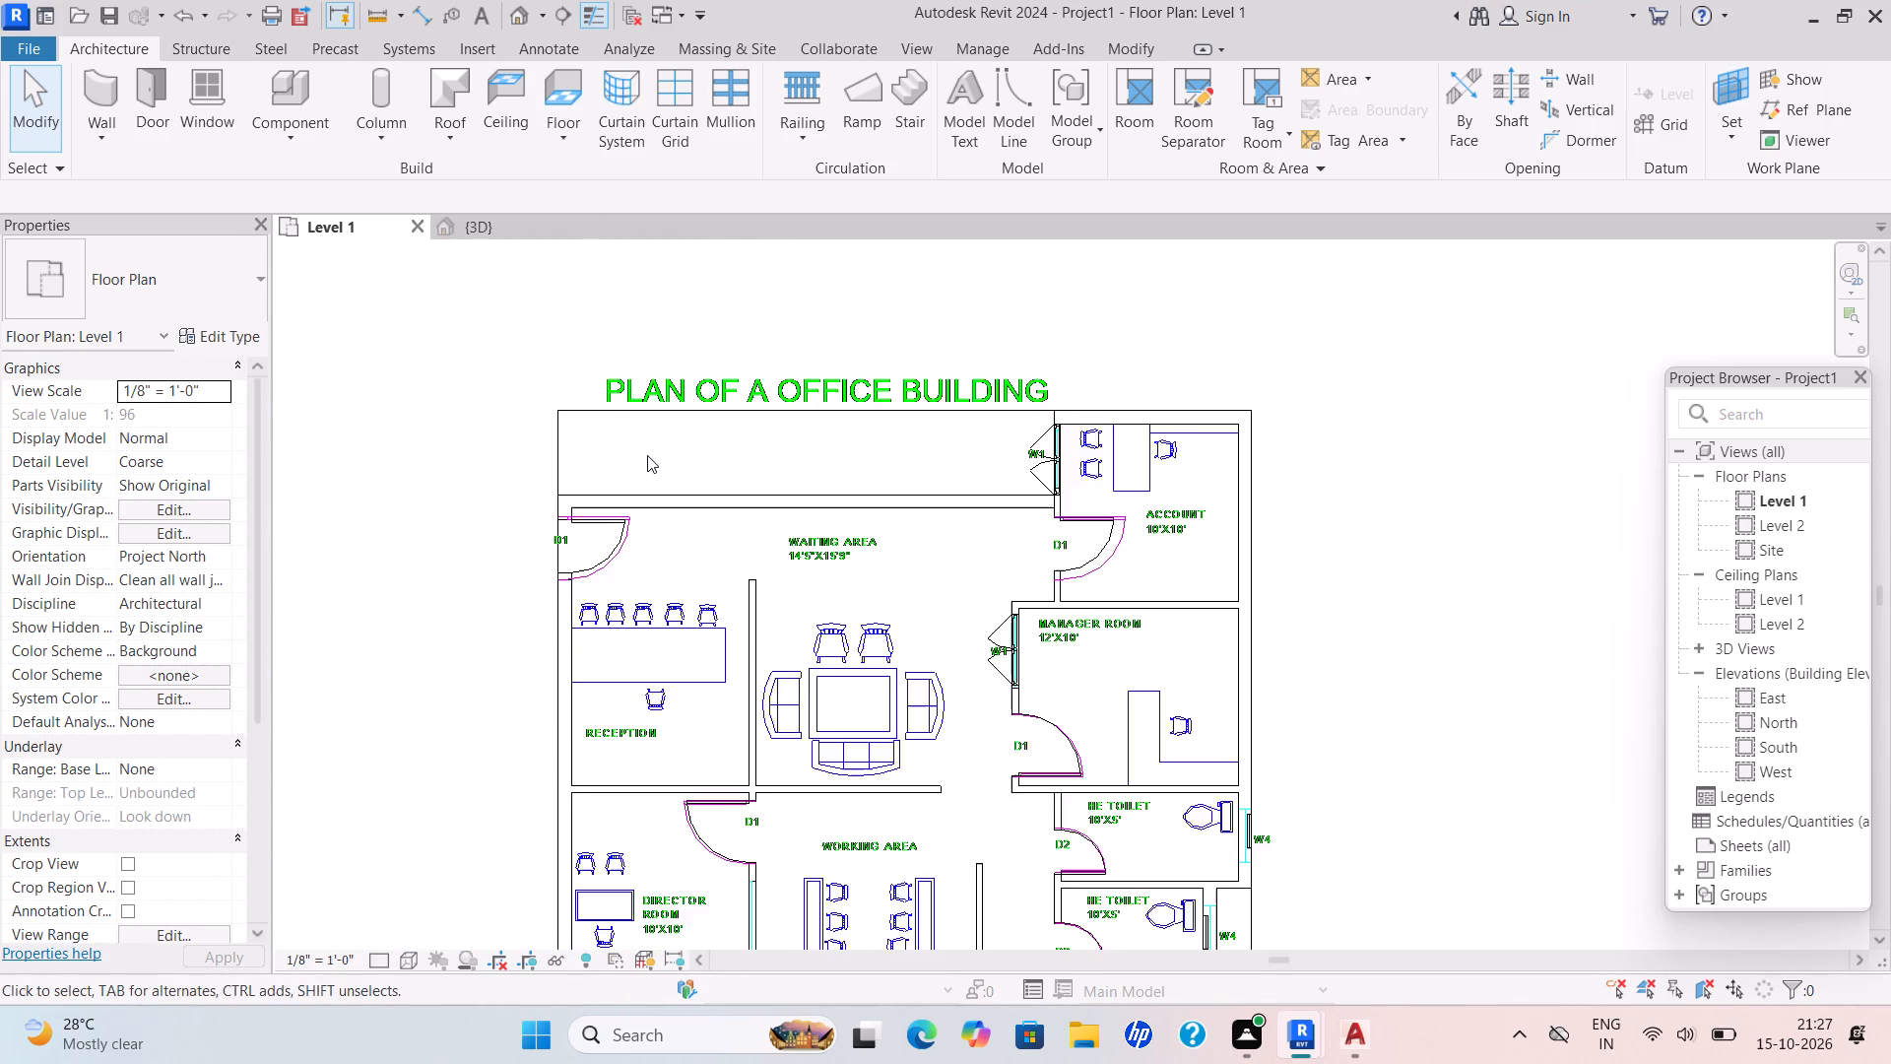
scroll(647, 455, up, 4)
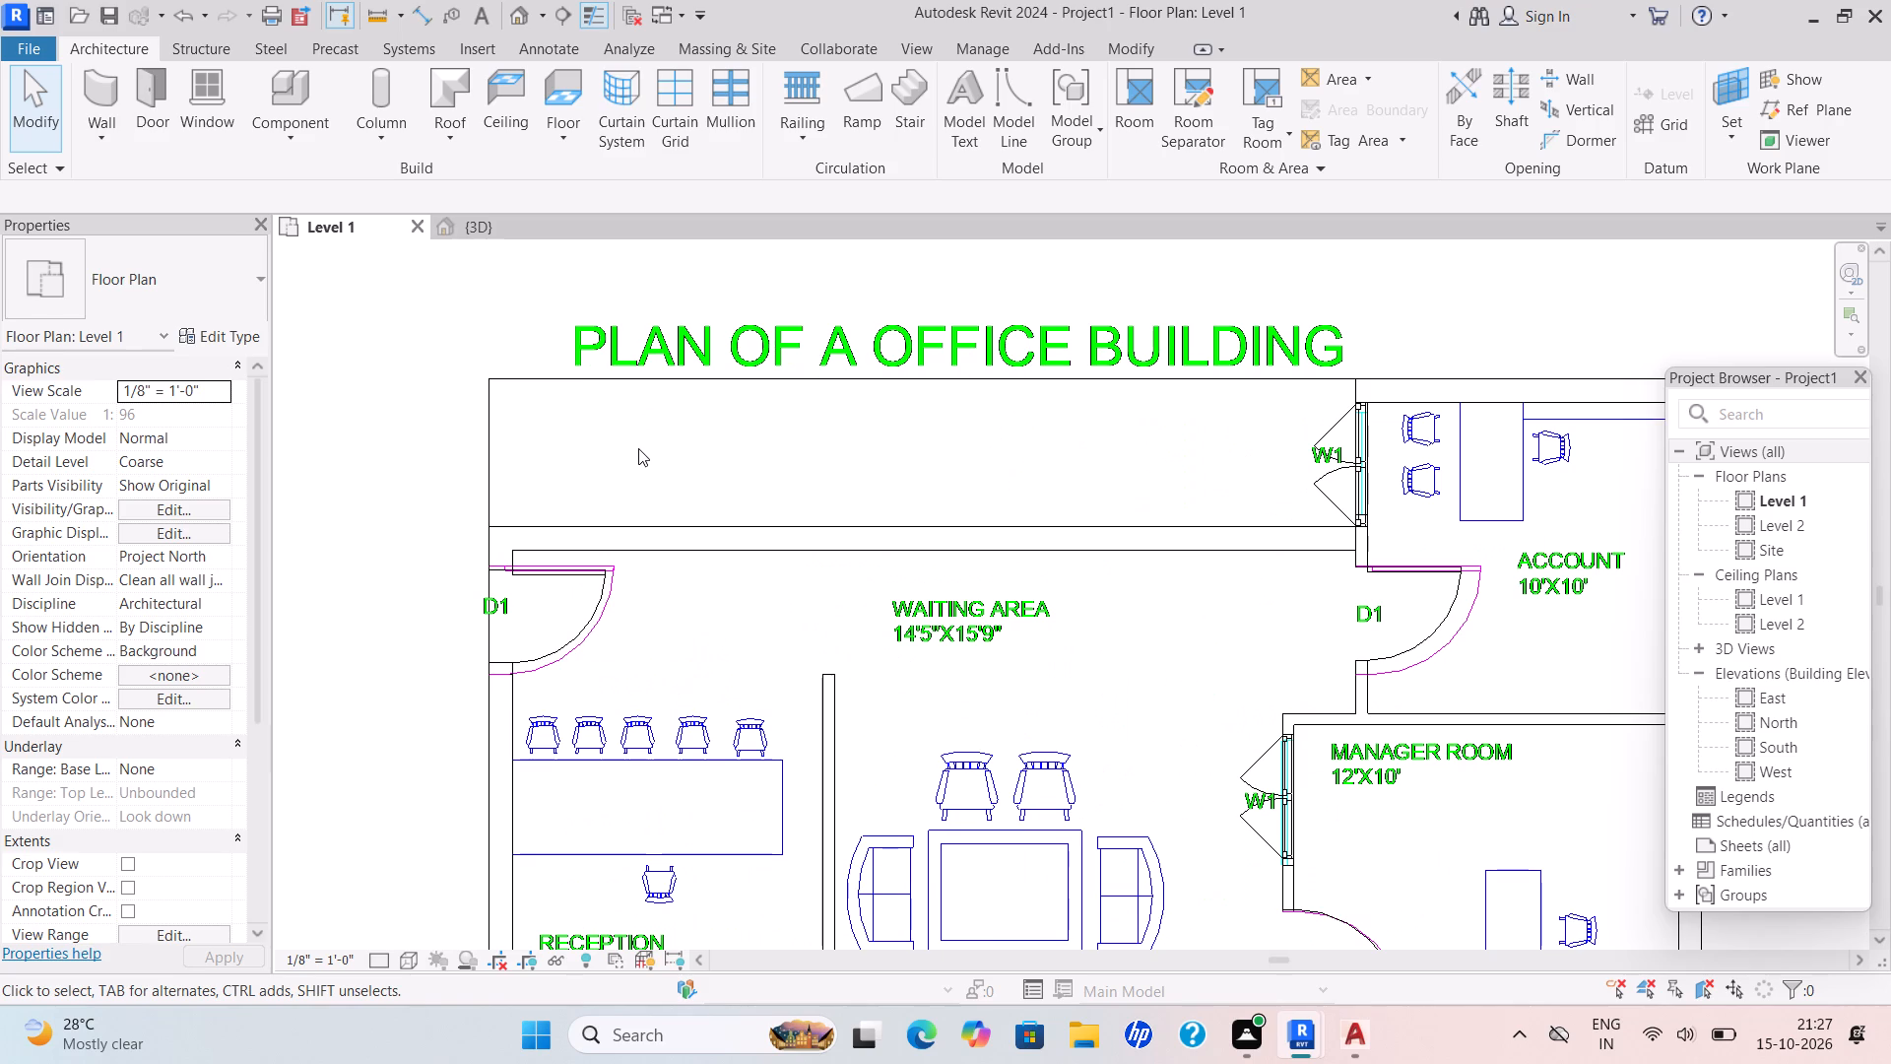
scroll(547, 423, down, 5)
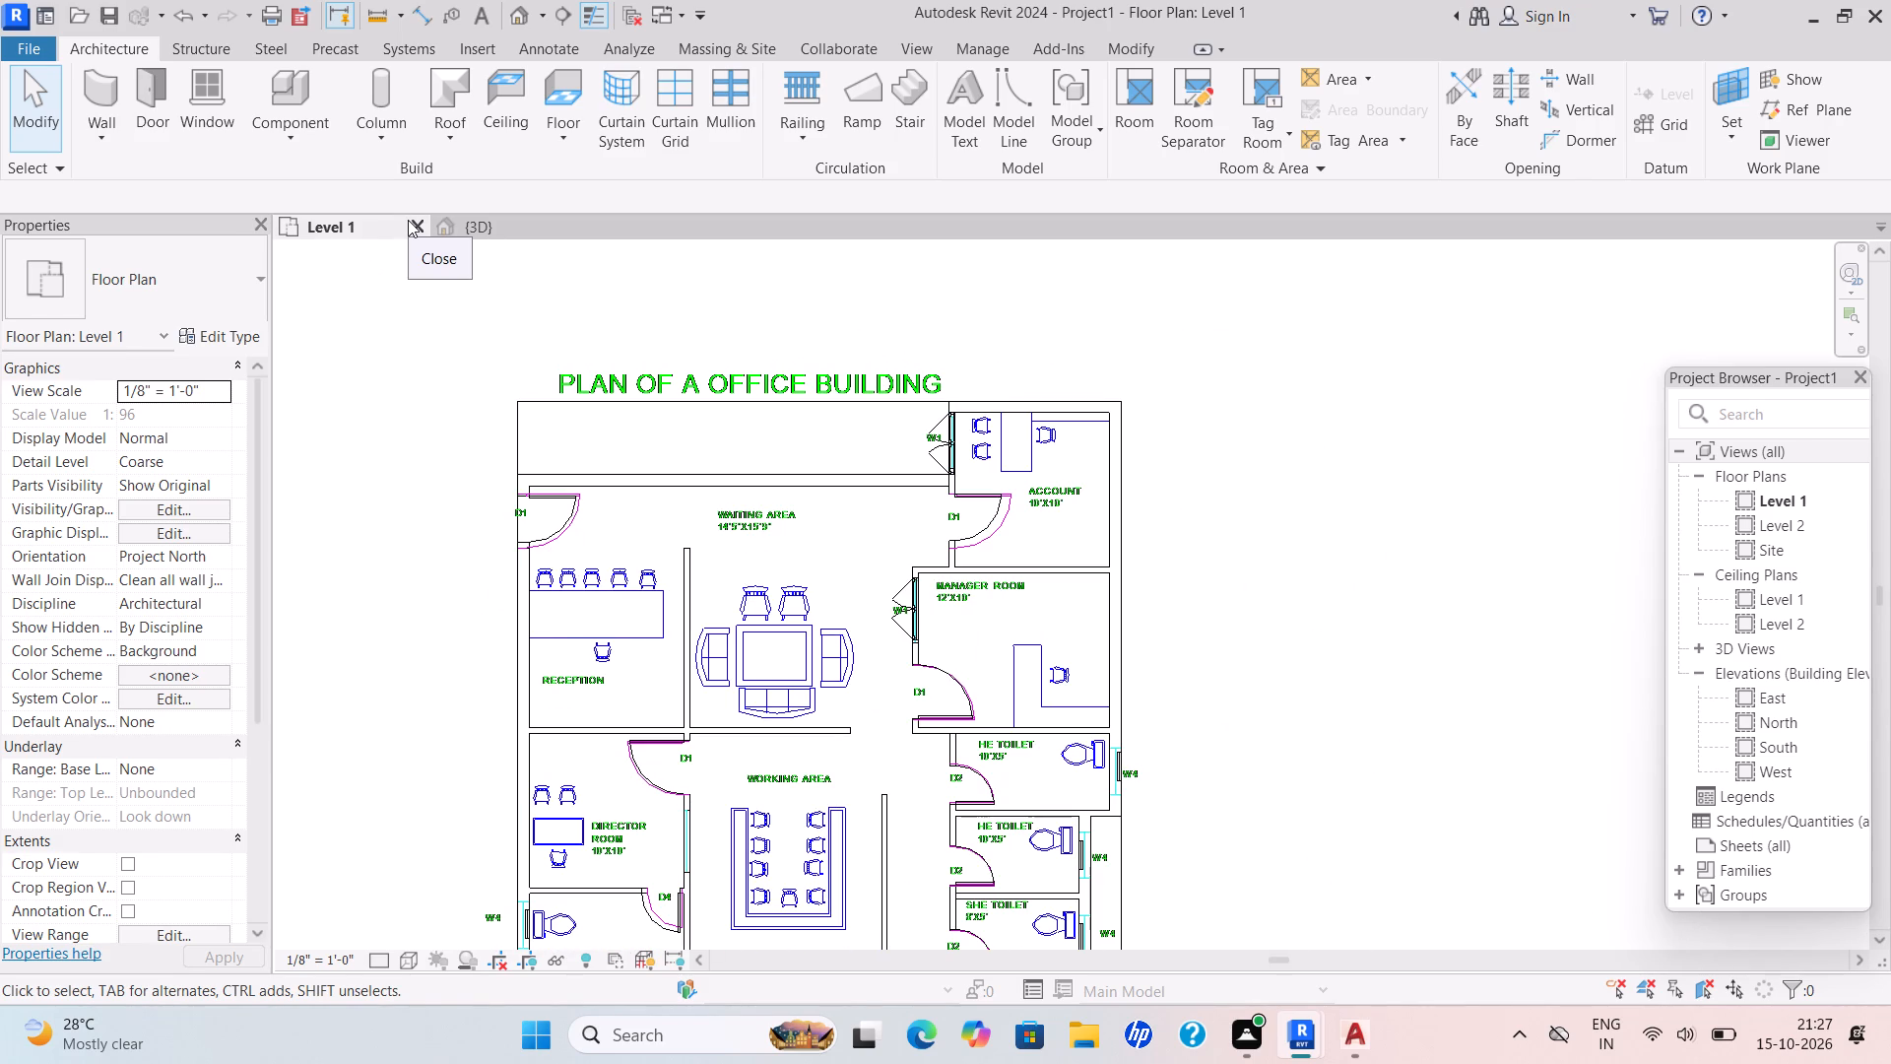
Start a sketched railing path with the Handrail - Rectangular type, base level Level 2 and a 6" base offset.
click(794, 122)
click(805, 170)
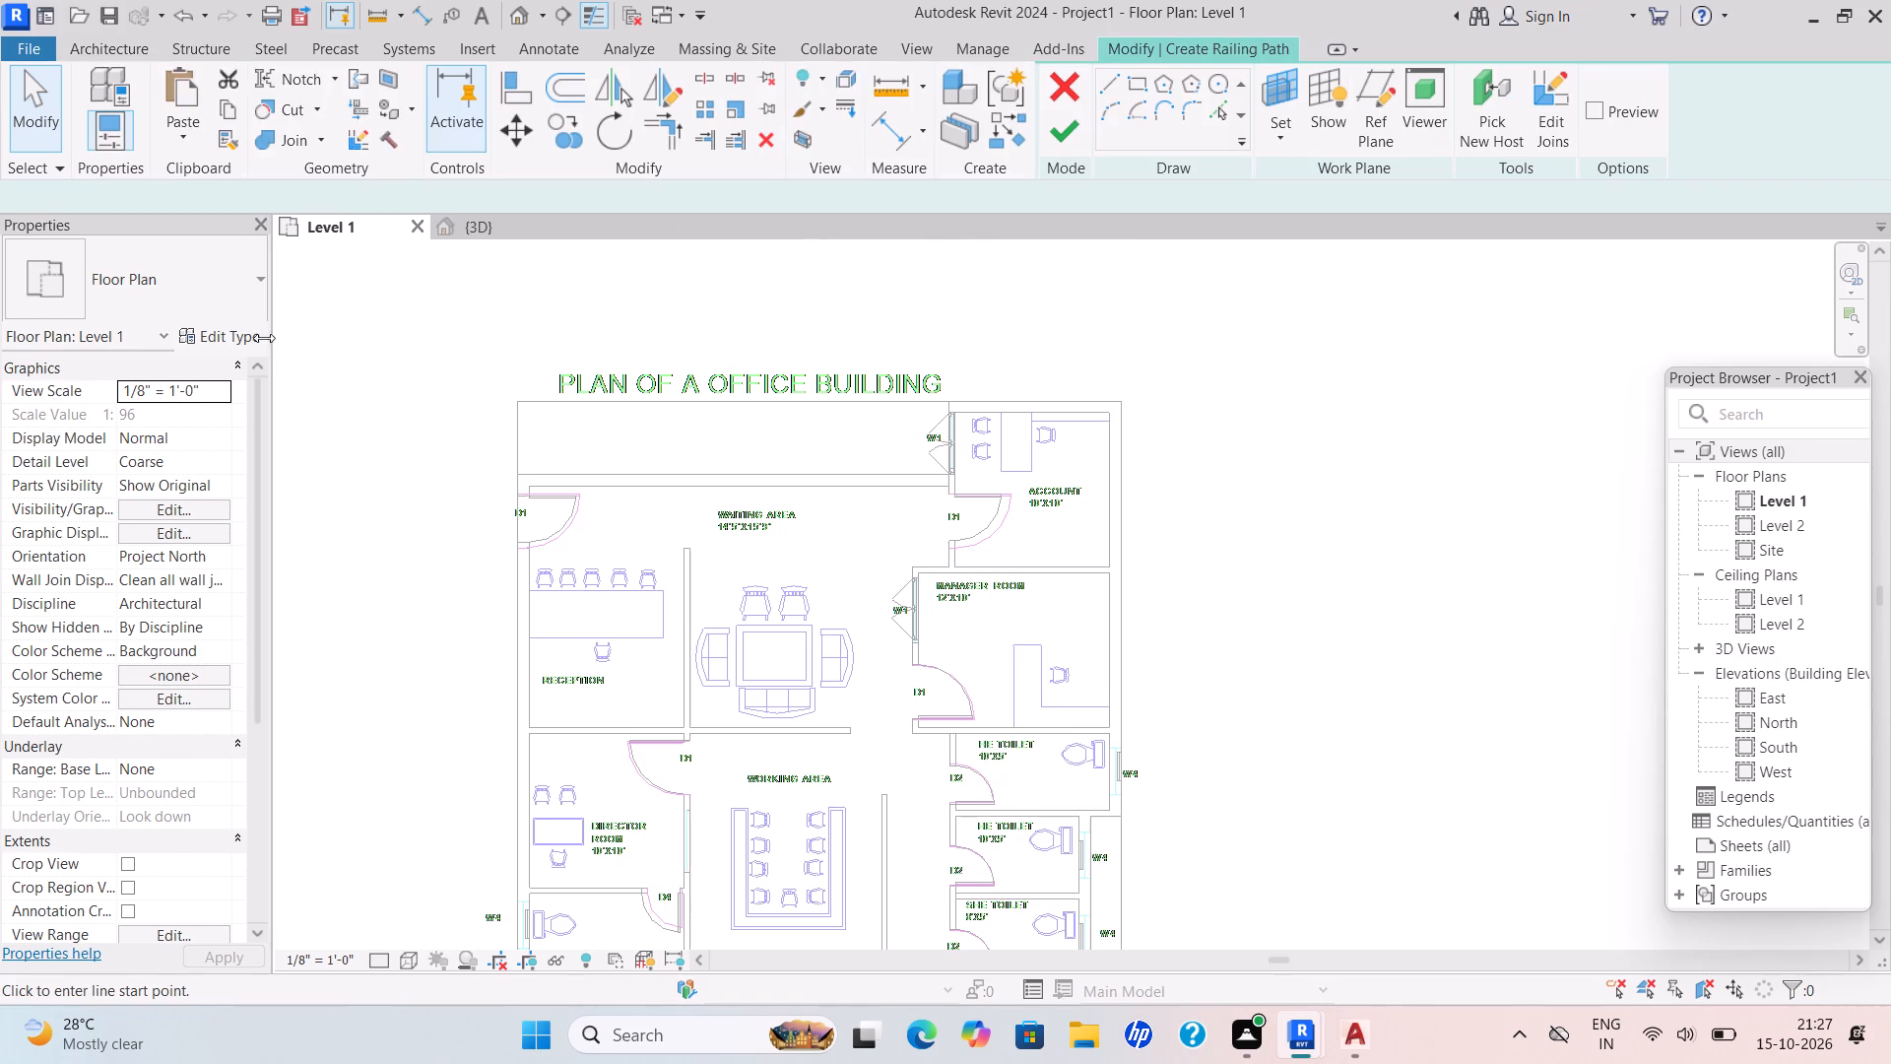
click(241, 387)
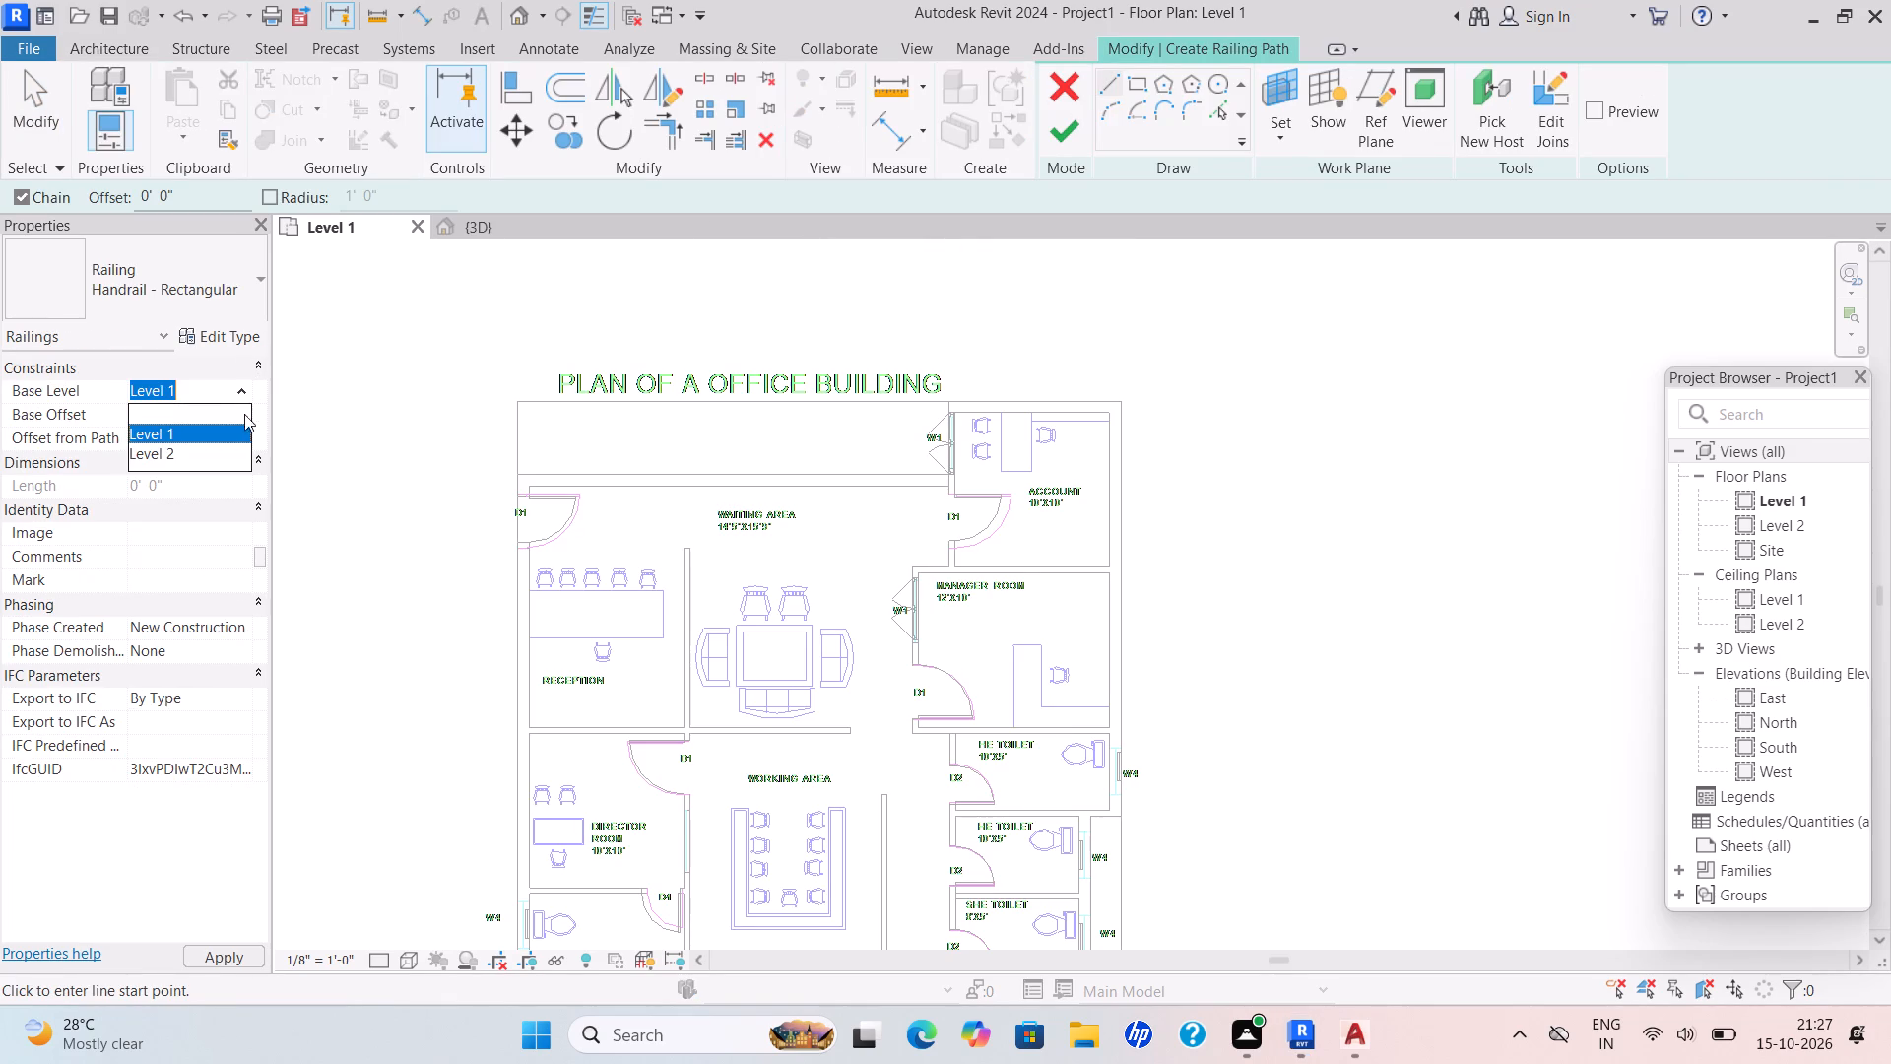
click(233, 461)
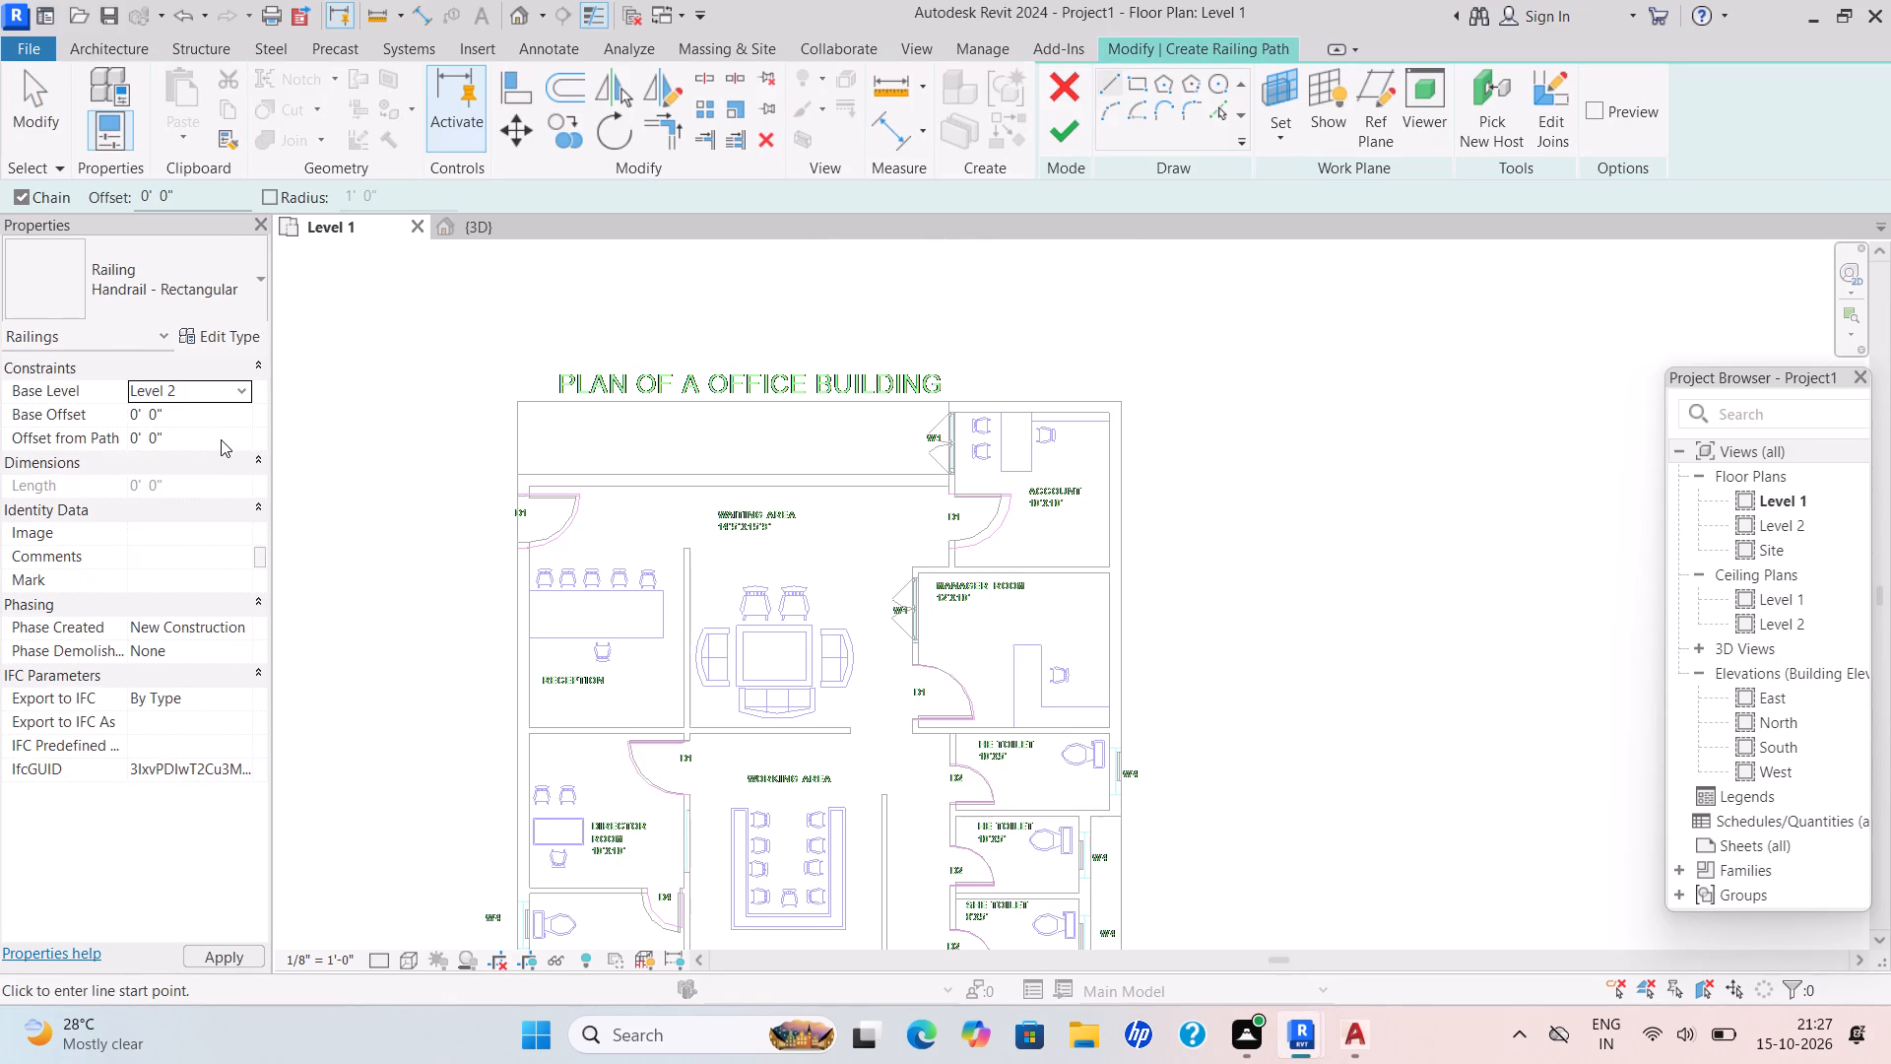
drag(189, 418, 106, 416)
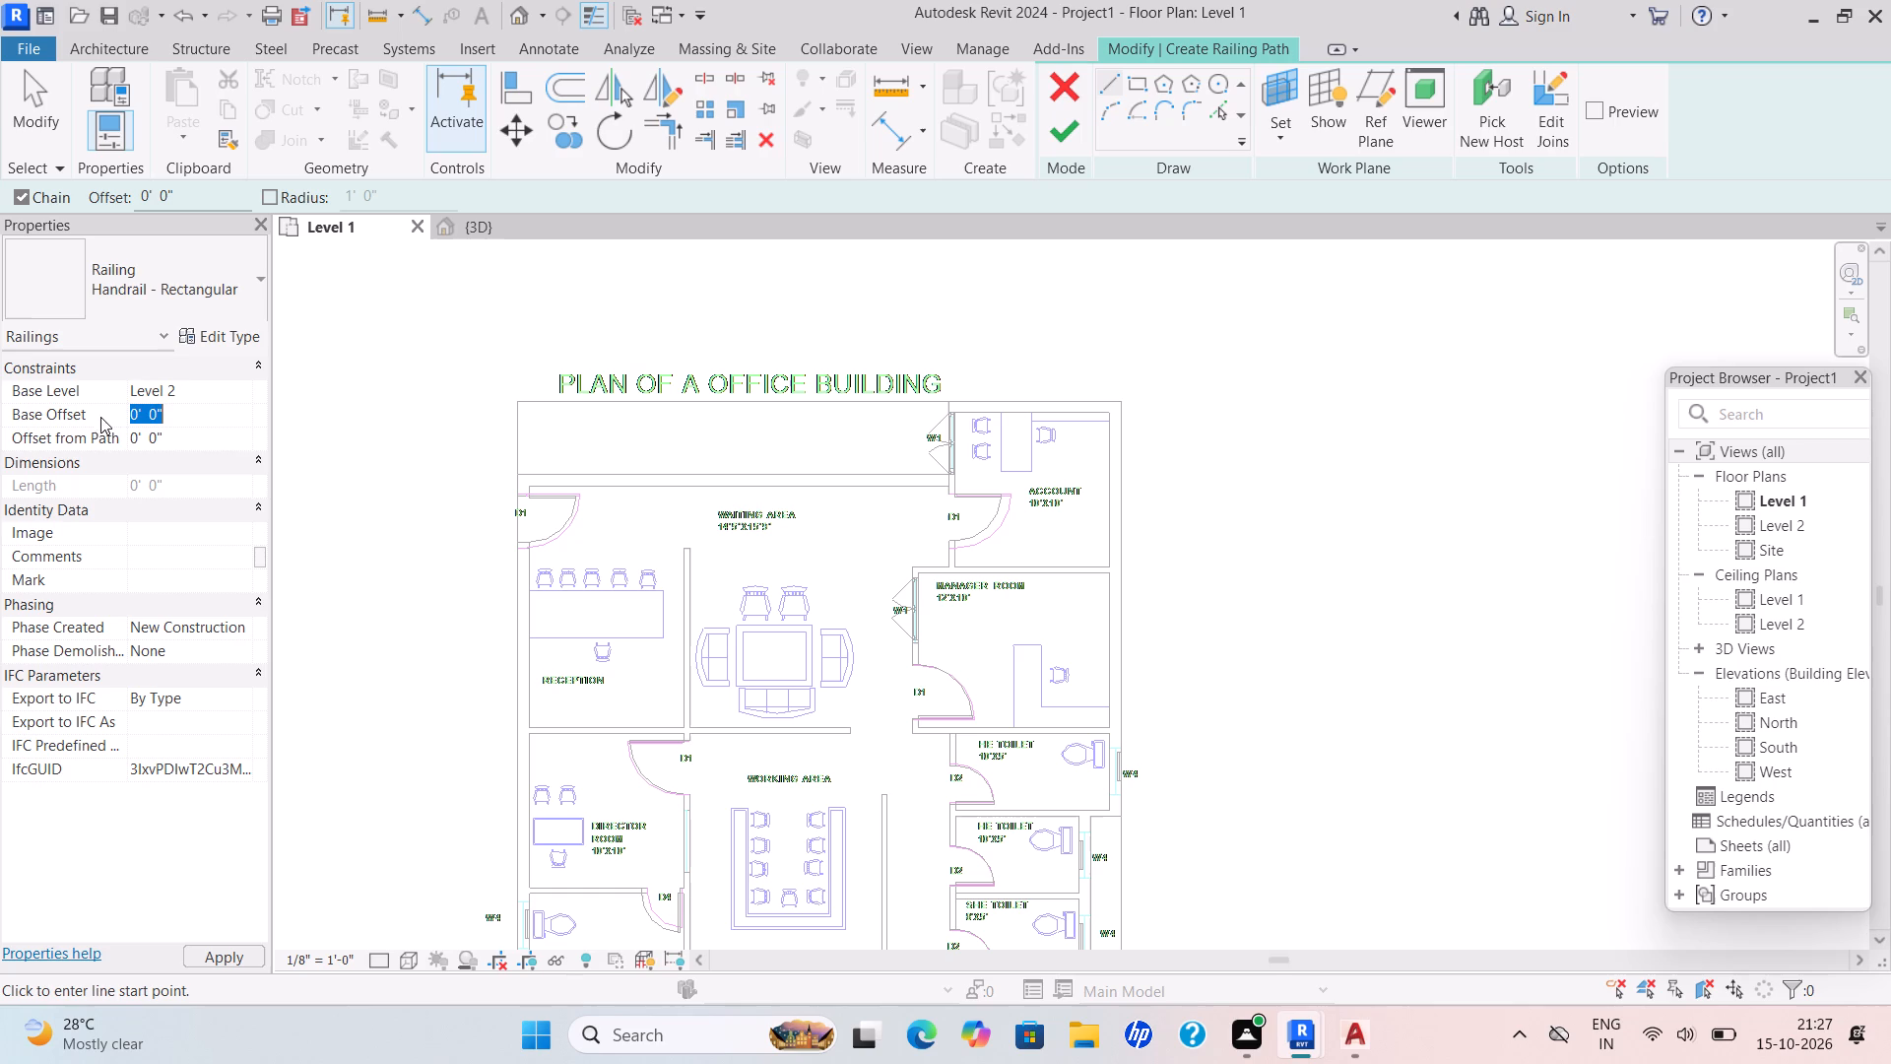
key(BackSpace)
text(6")
key(Return)
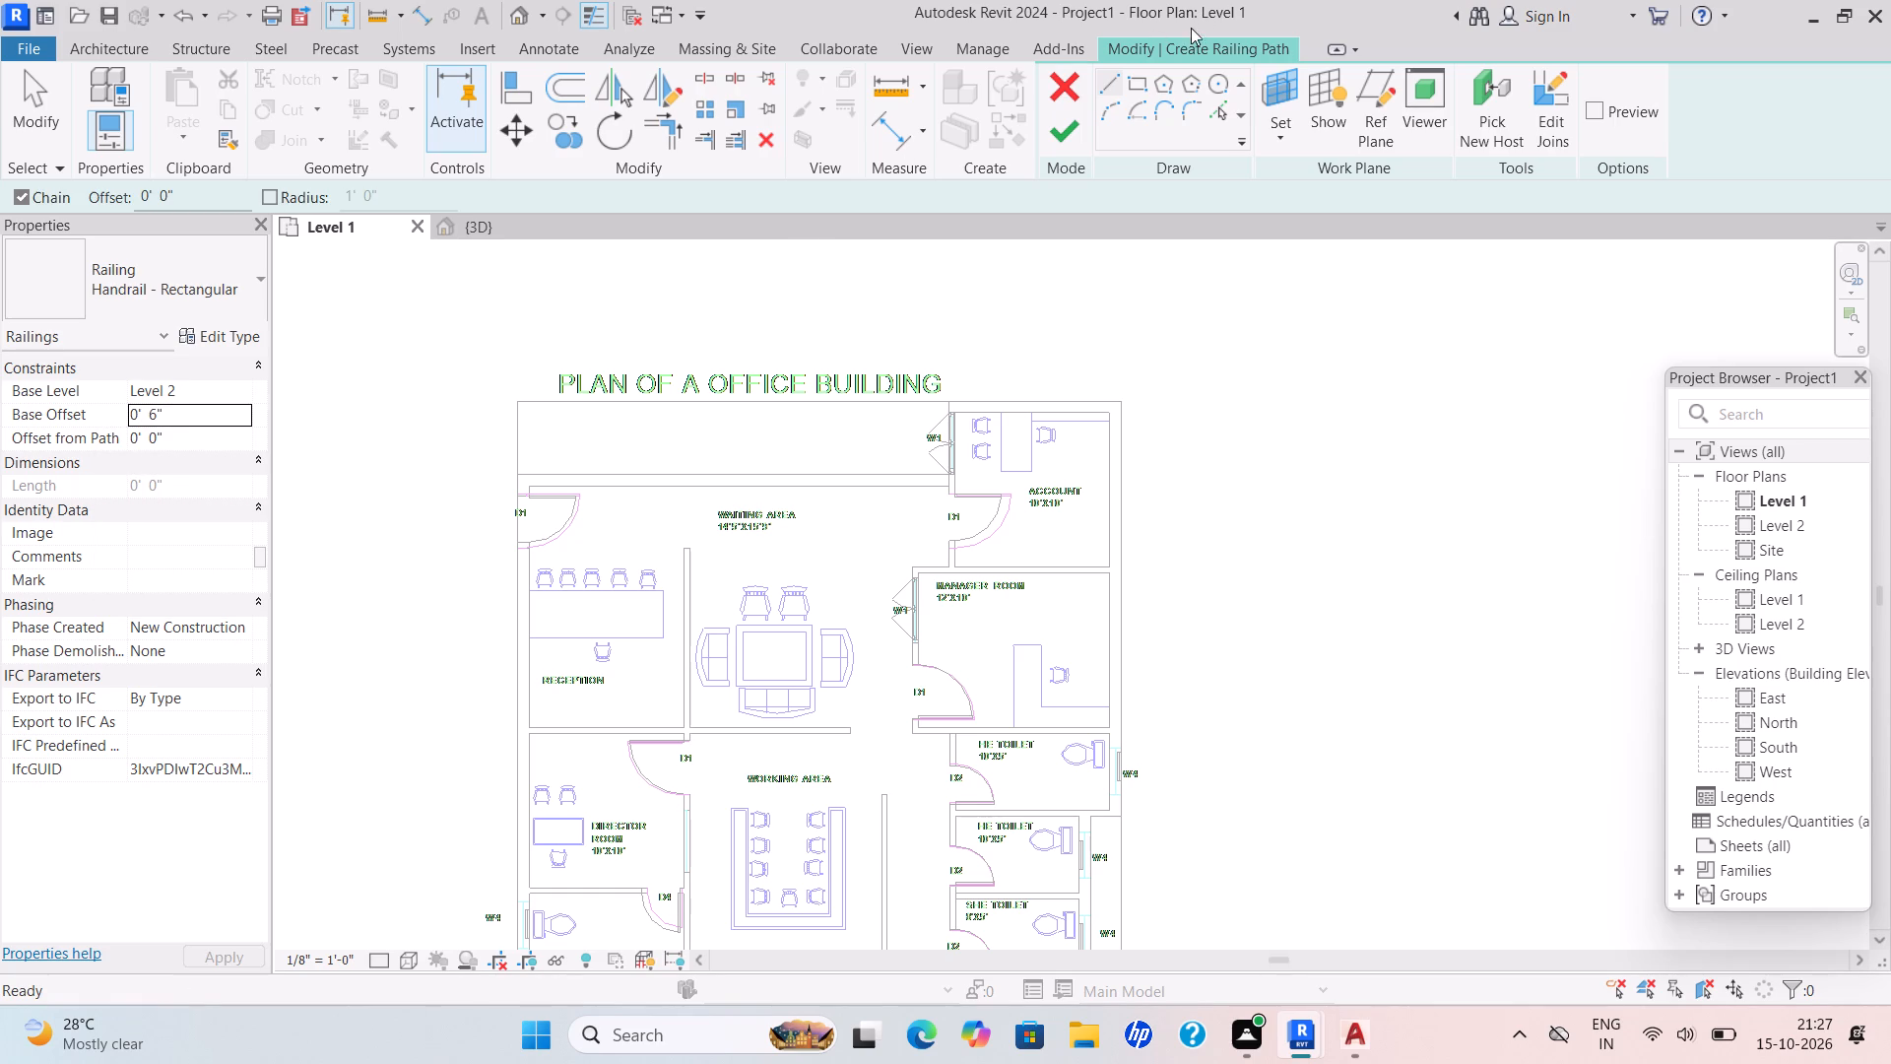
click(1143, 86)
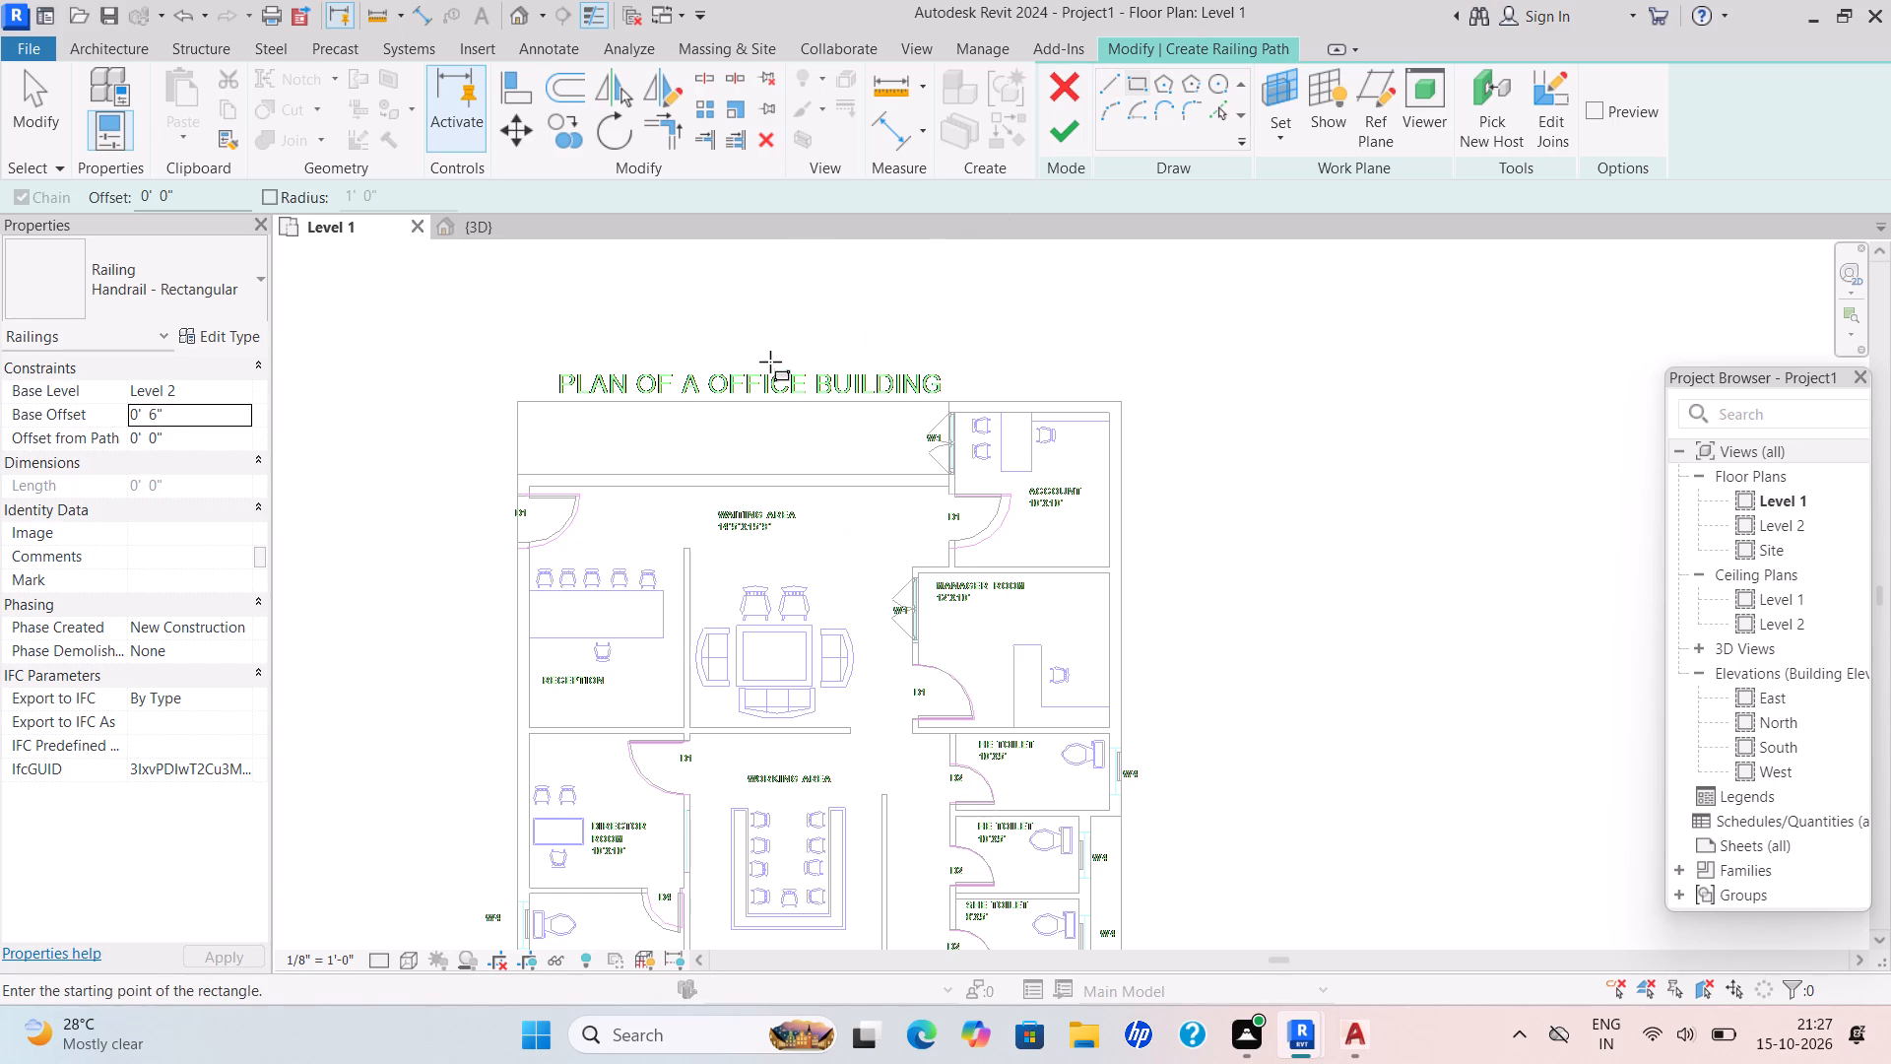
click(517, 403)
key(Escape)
Sketch a rectangular railing path between the building's opposite outer corners, offset 3' outward, and finish the railing.
drag(194, 193, 29, 249)
key(BackSpace)
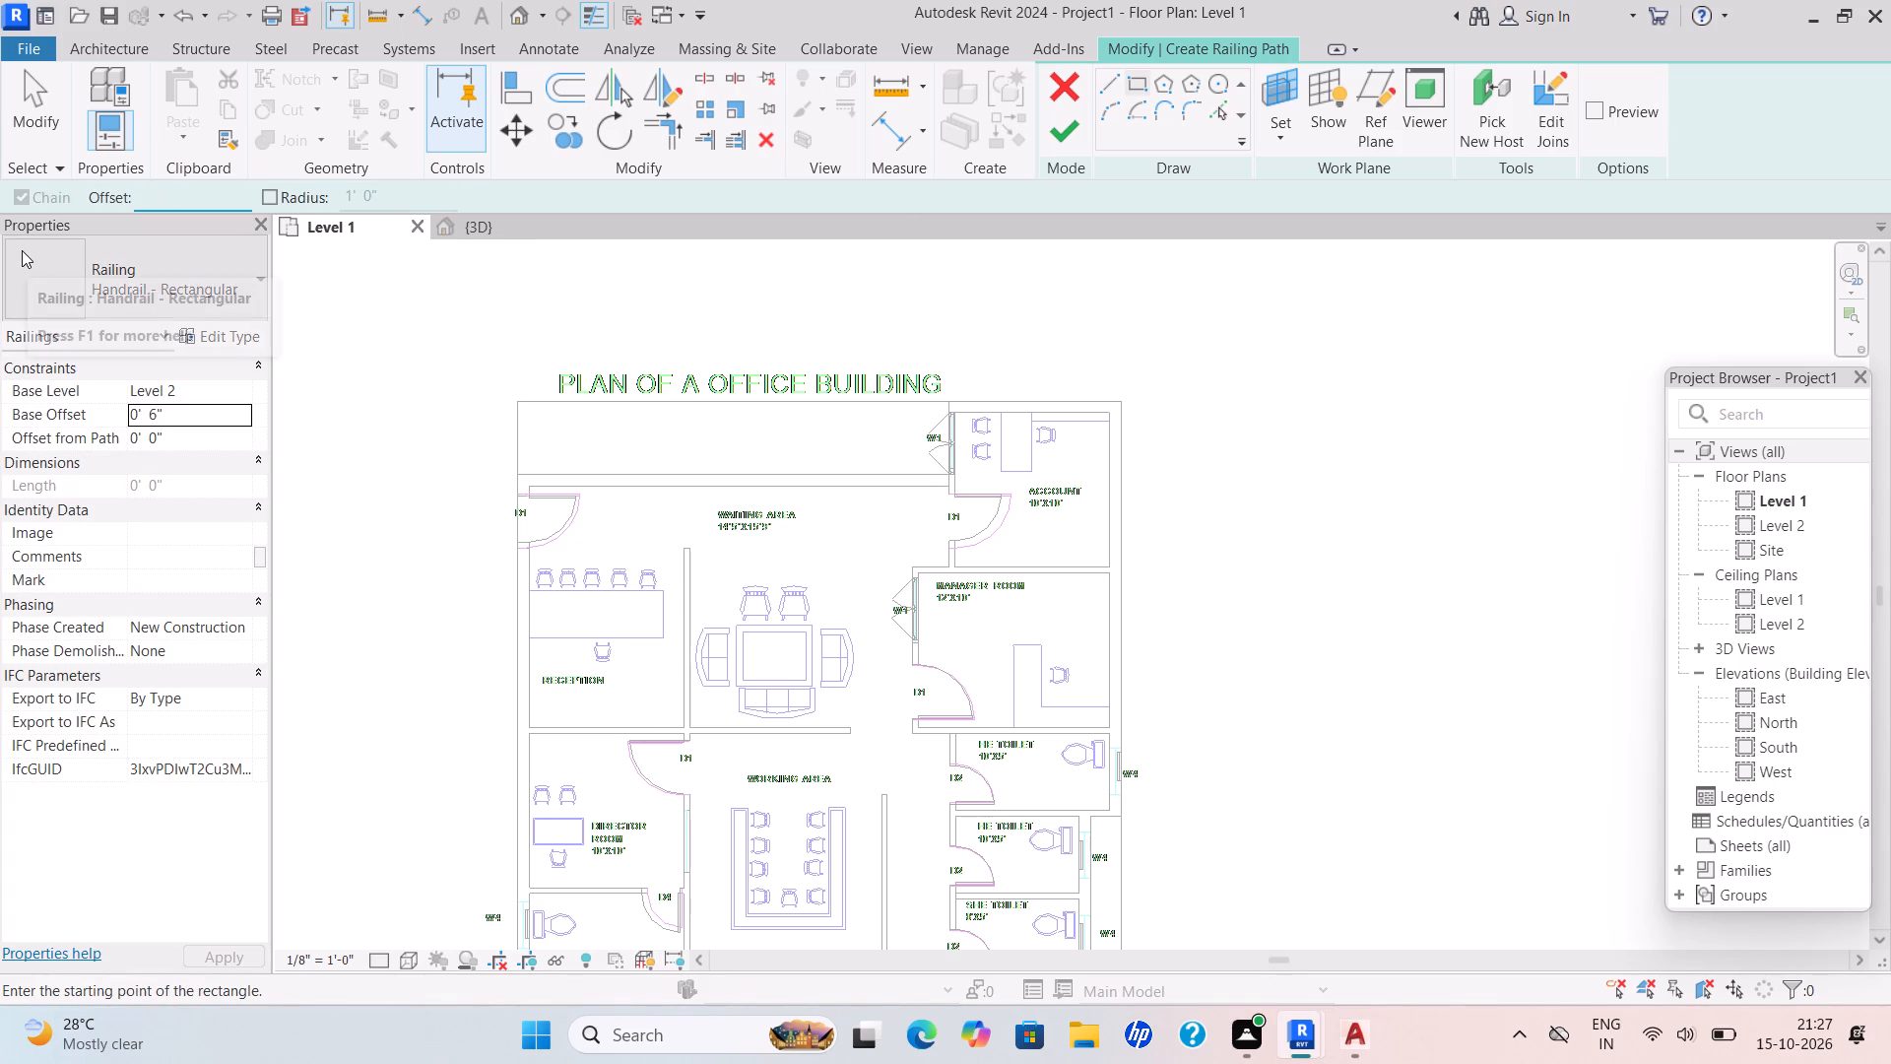
text(3')
key(Return)
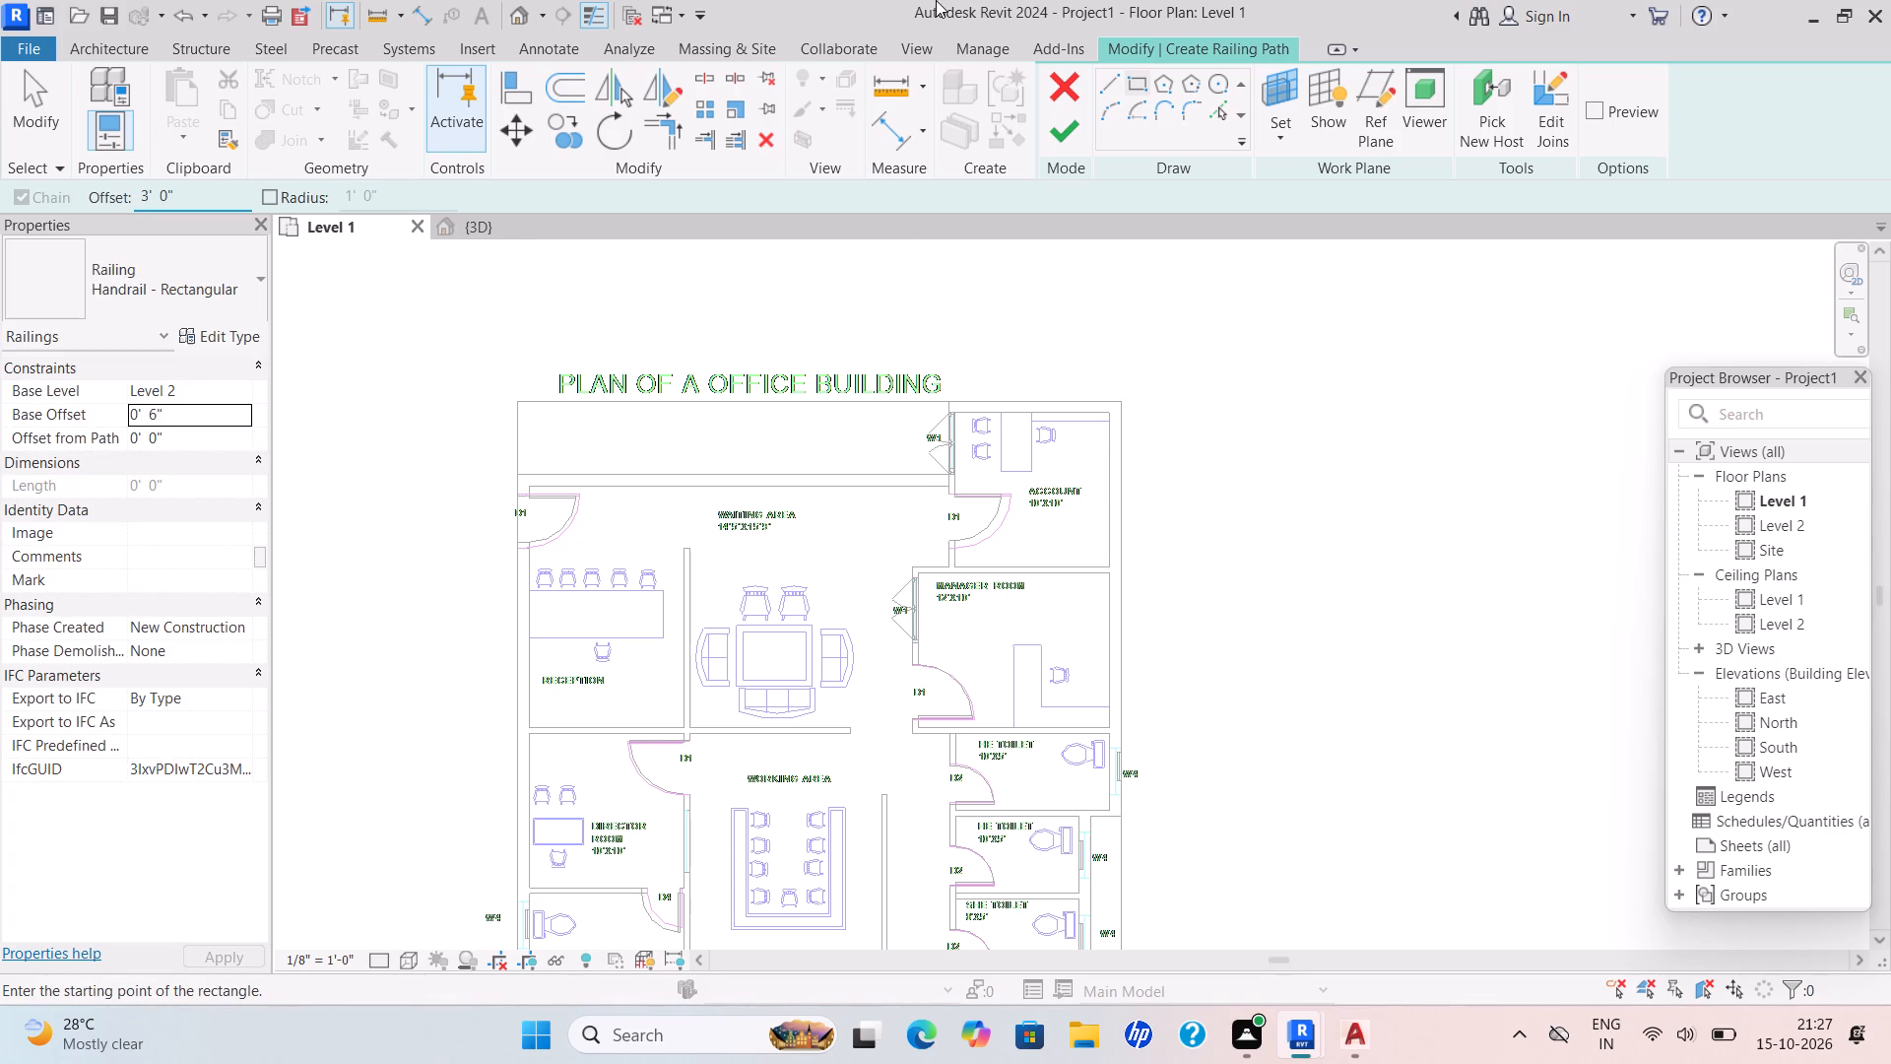
click(1129, 75)
scroll(1107, 363, down, 3)
middle_drag(1113, 366, 1152, 348)
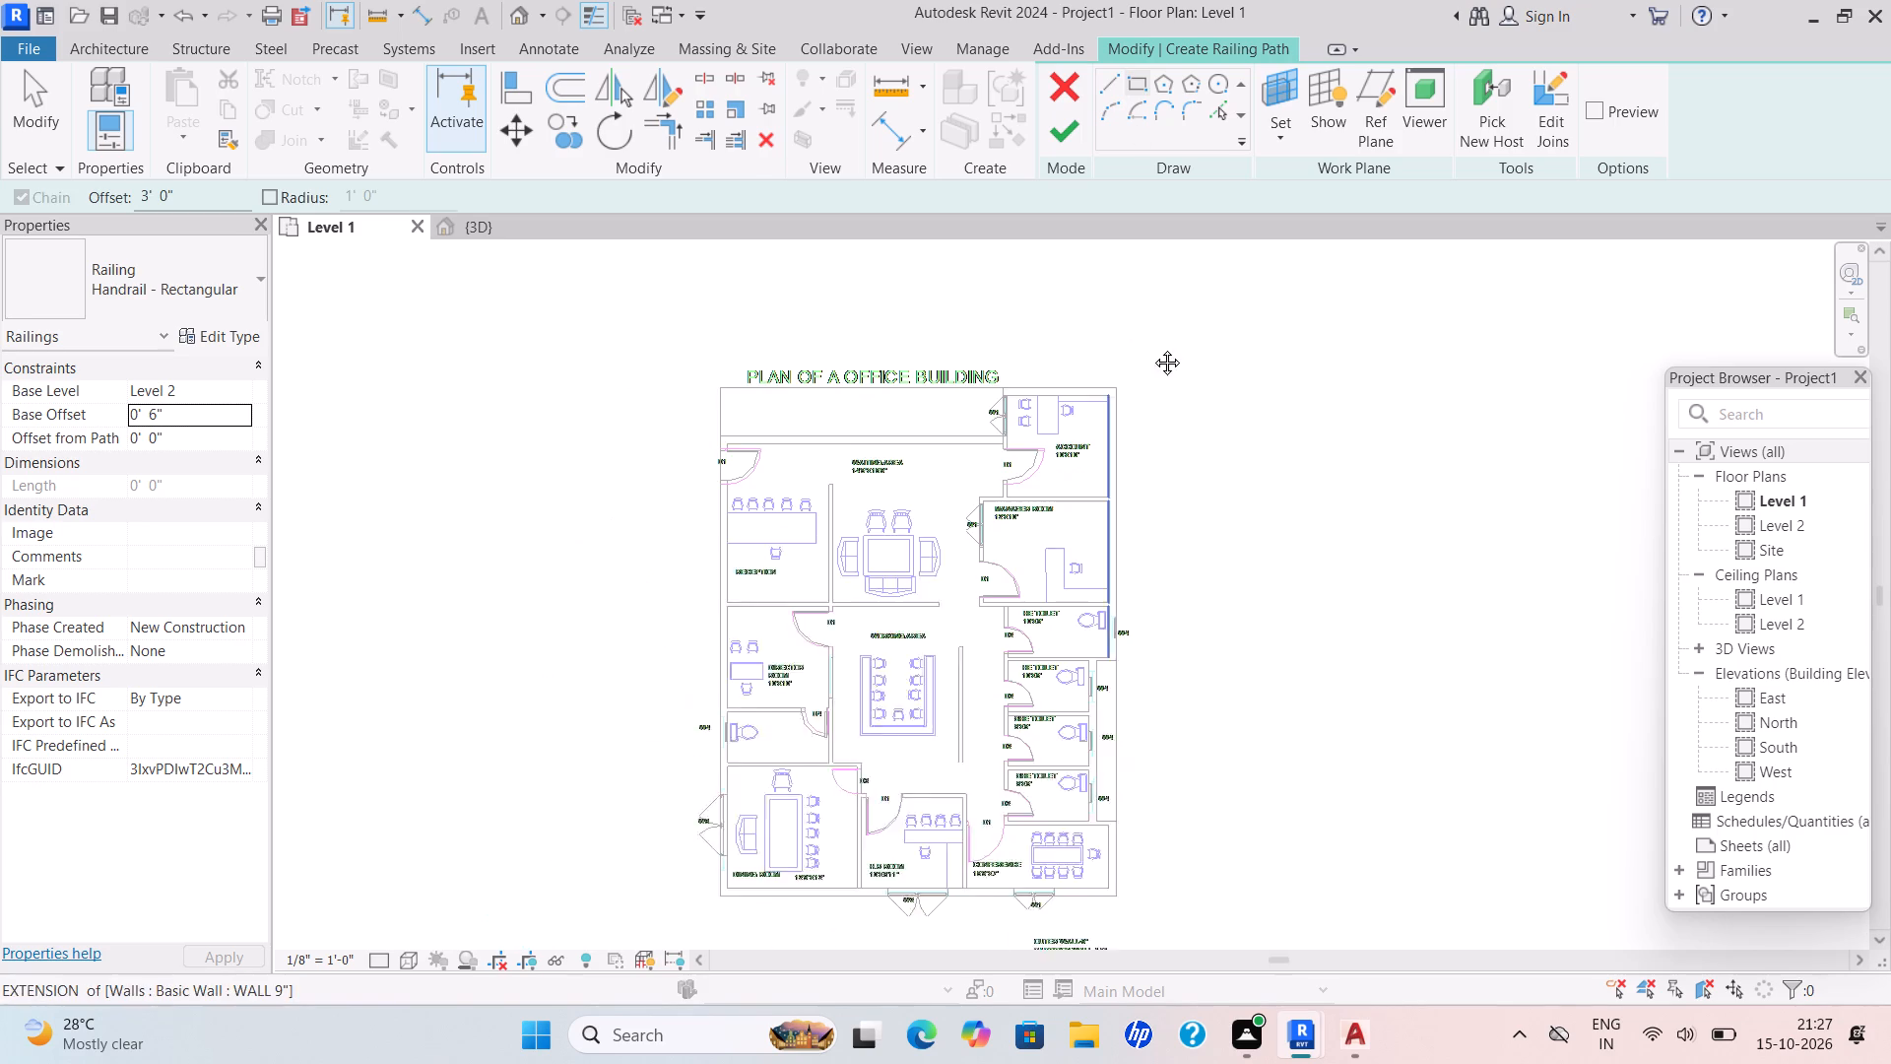
middle_drag(1152, 348, 1215, 337)
click(822, 351)
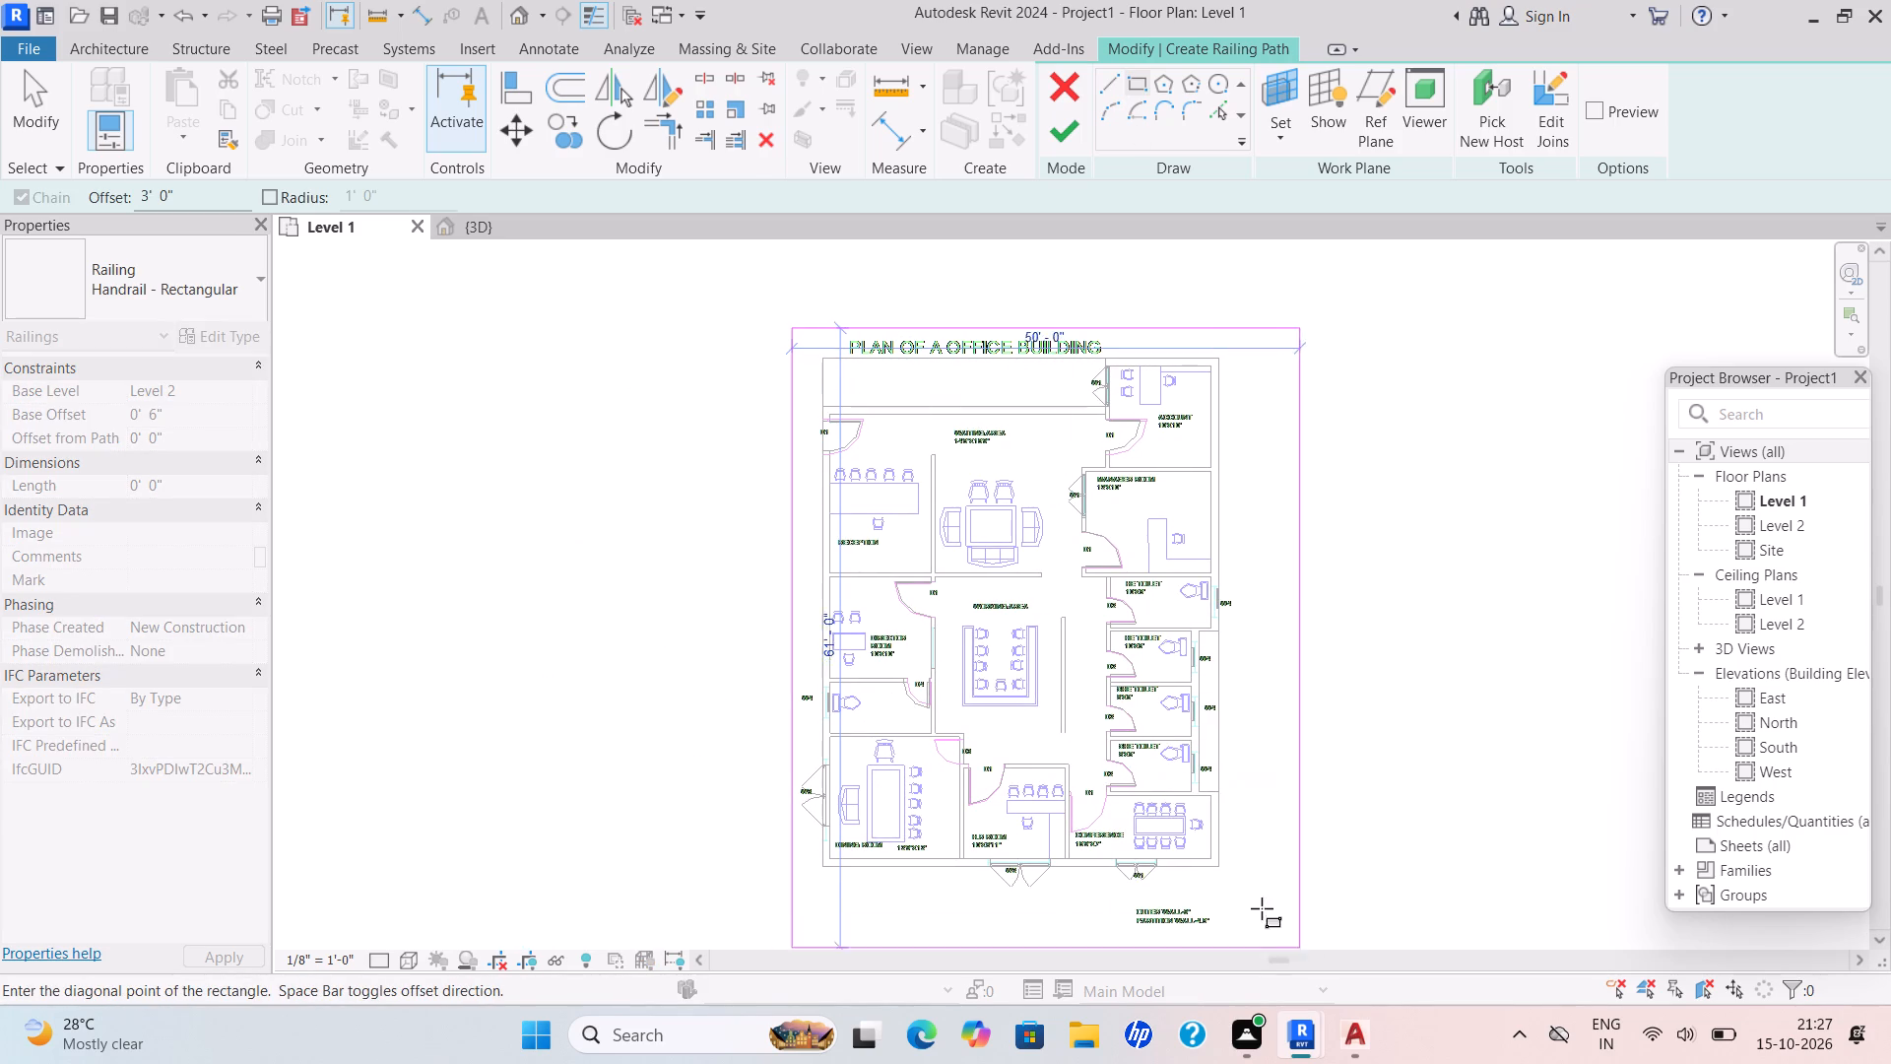
scroll(1216, 847, up, 4)
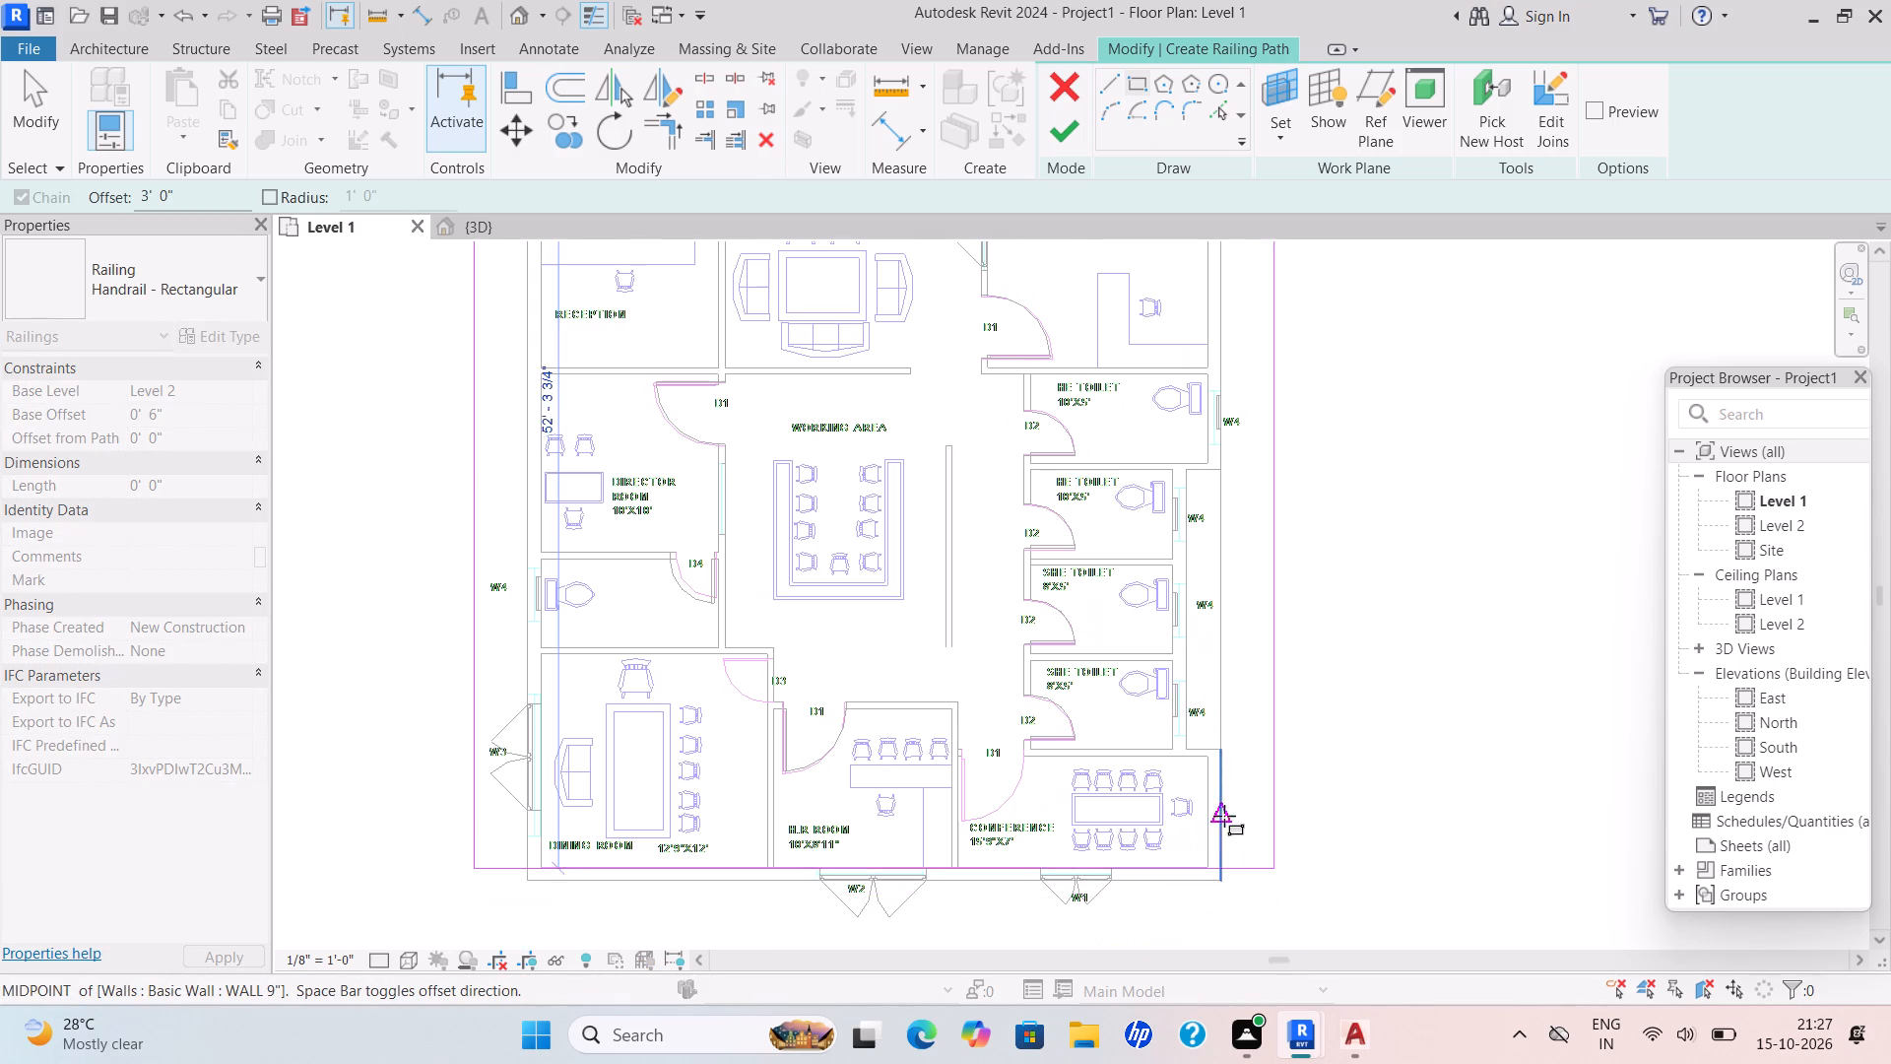
click(1219, 882)
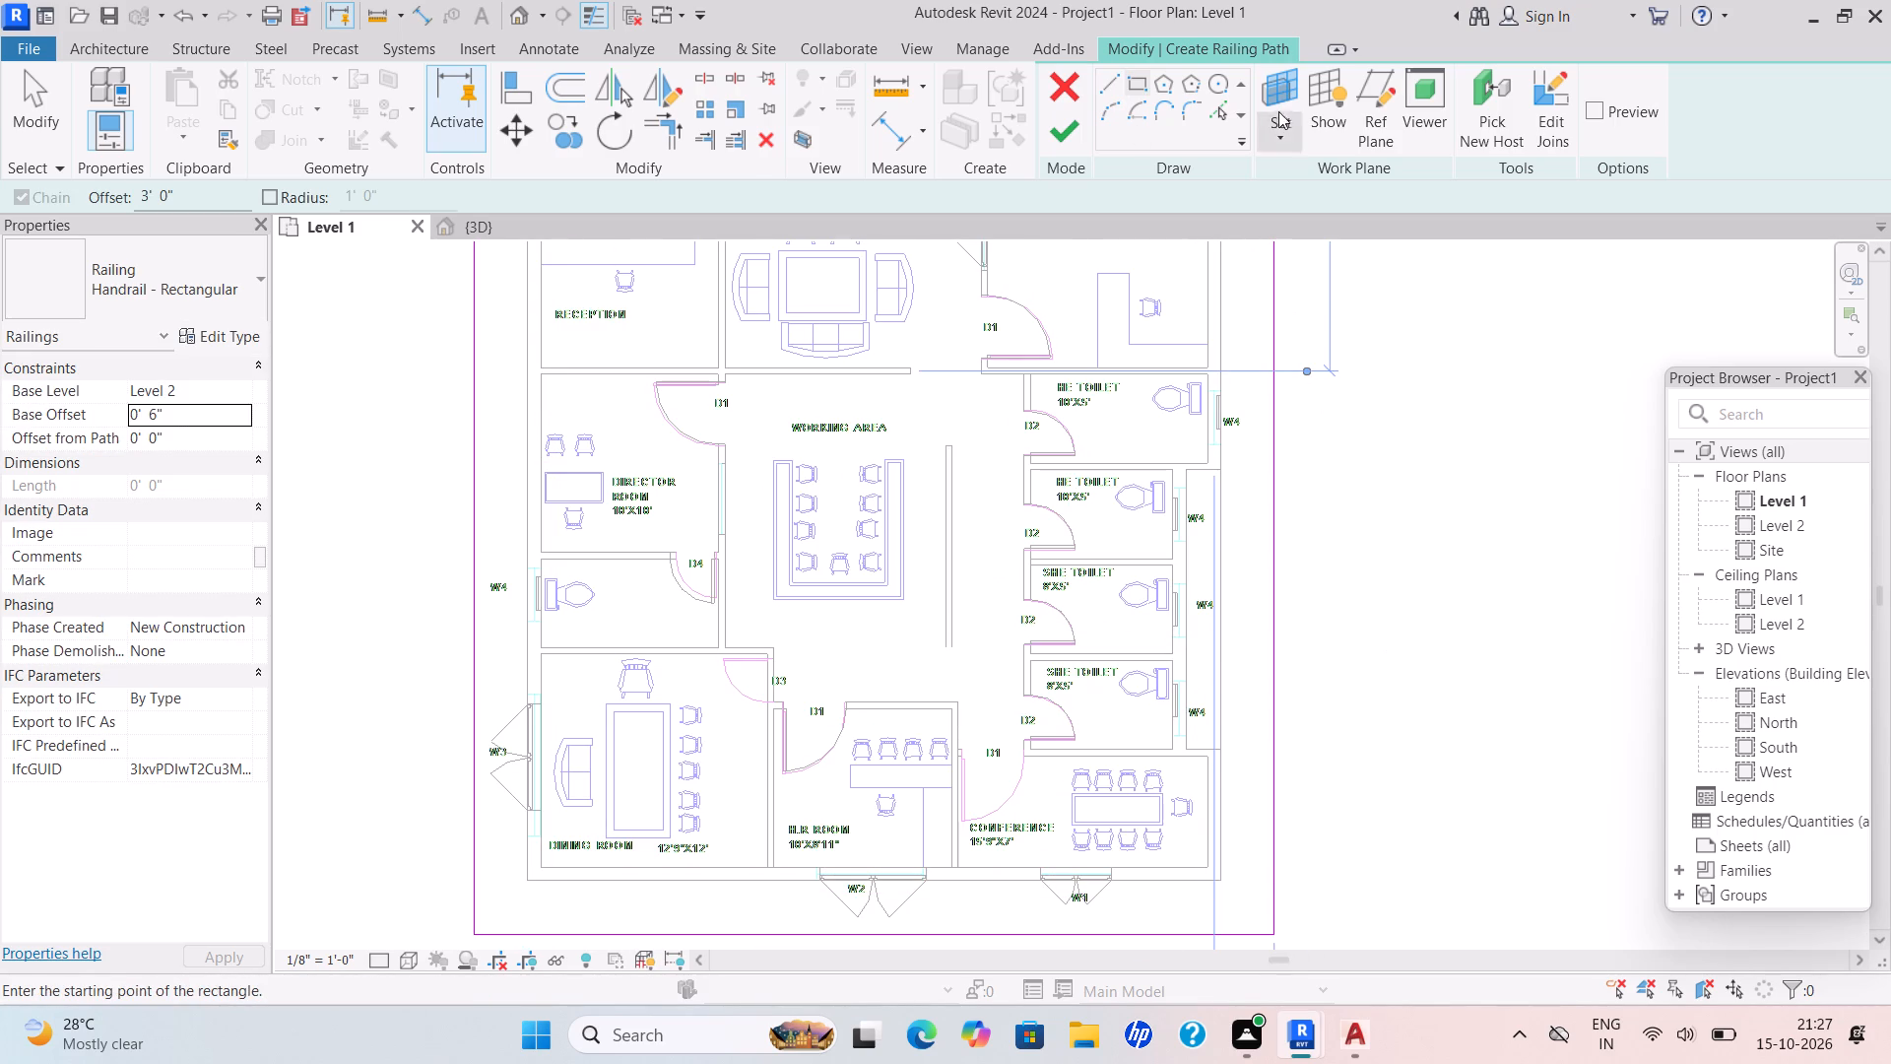
click(1084, 125)
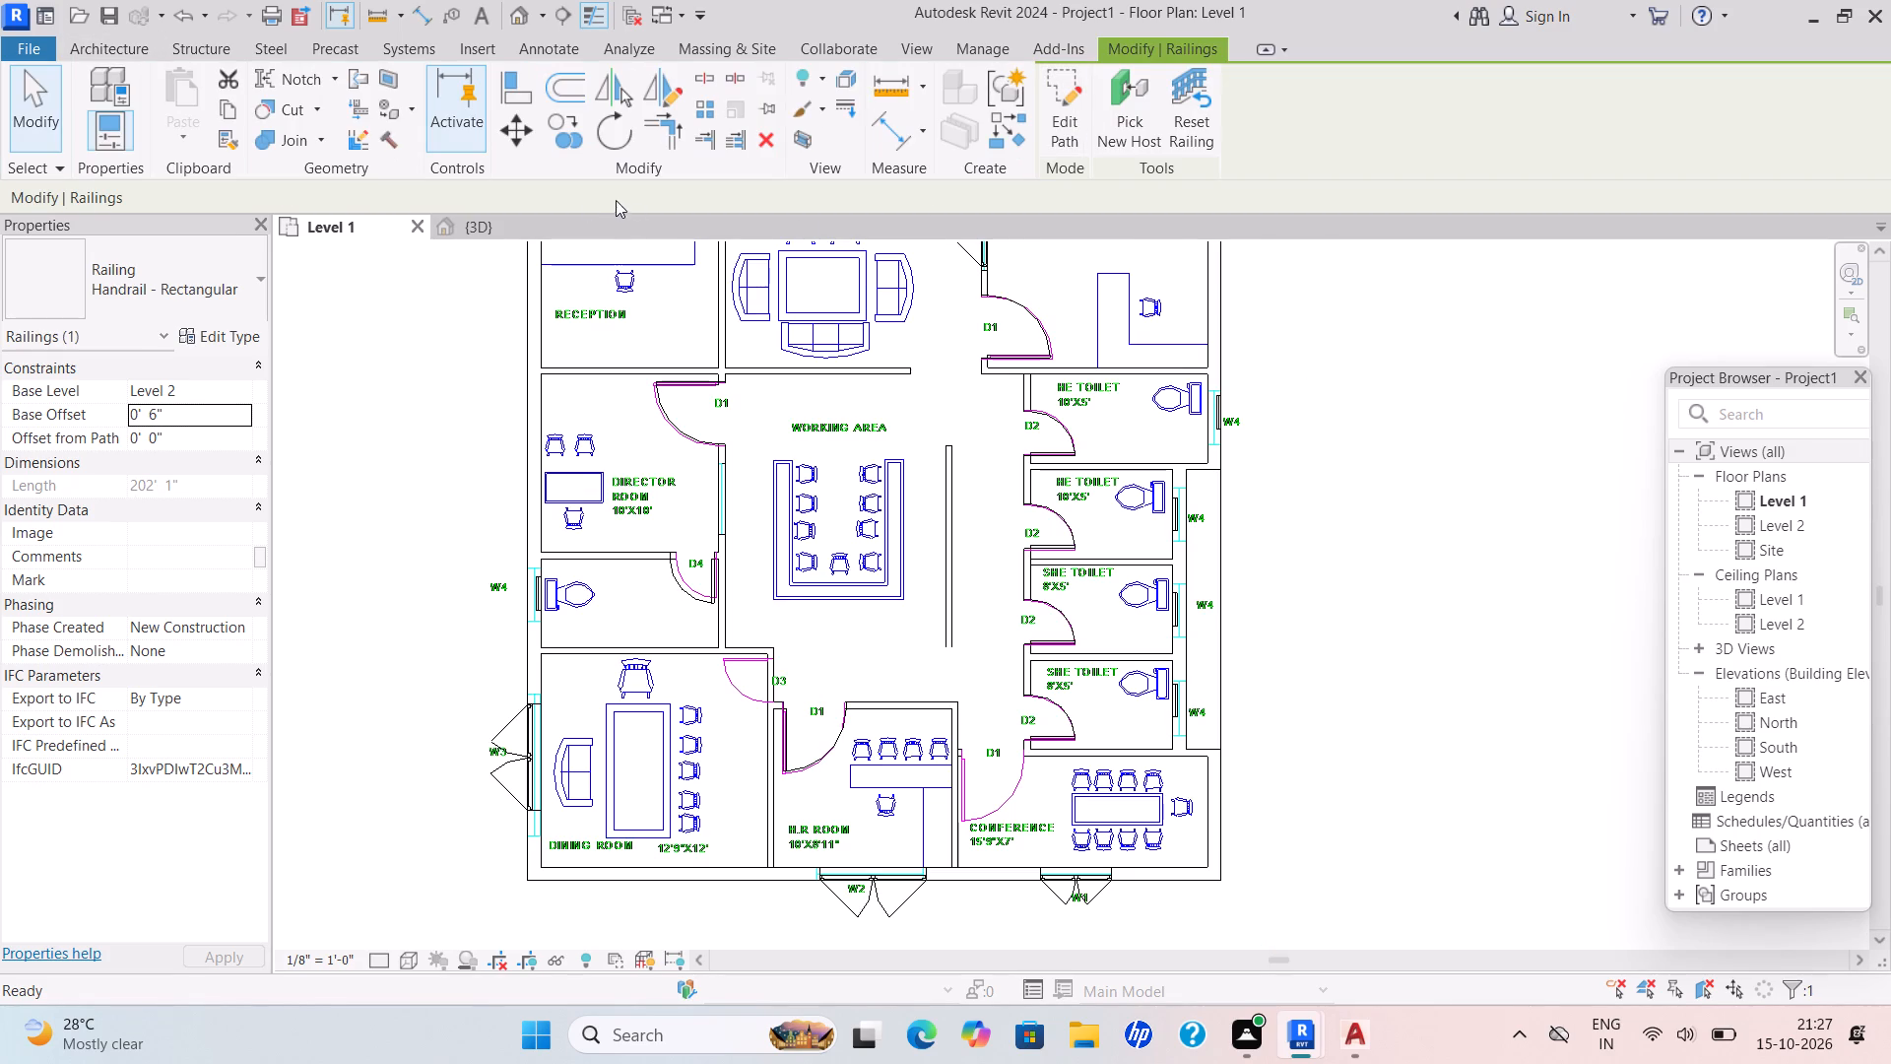
Inspect the railing around the flat roof's edge in the 3D view.
click(511, 220)
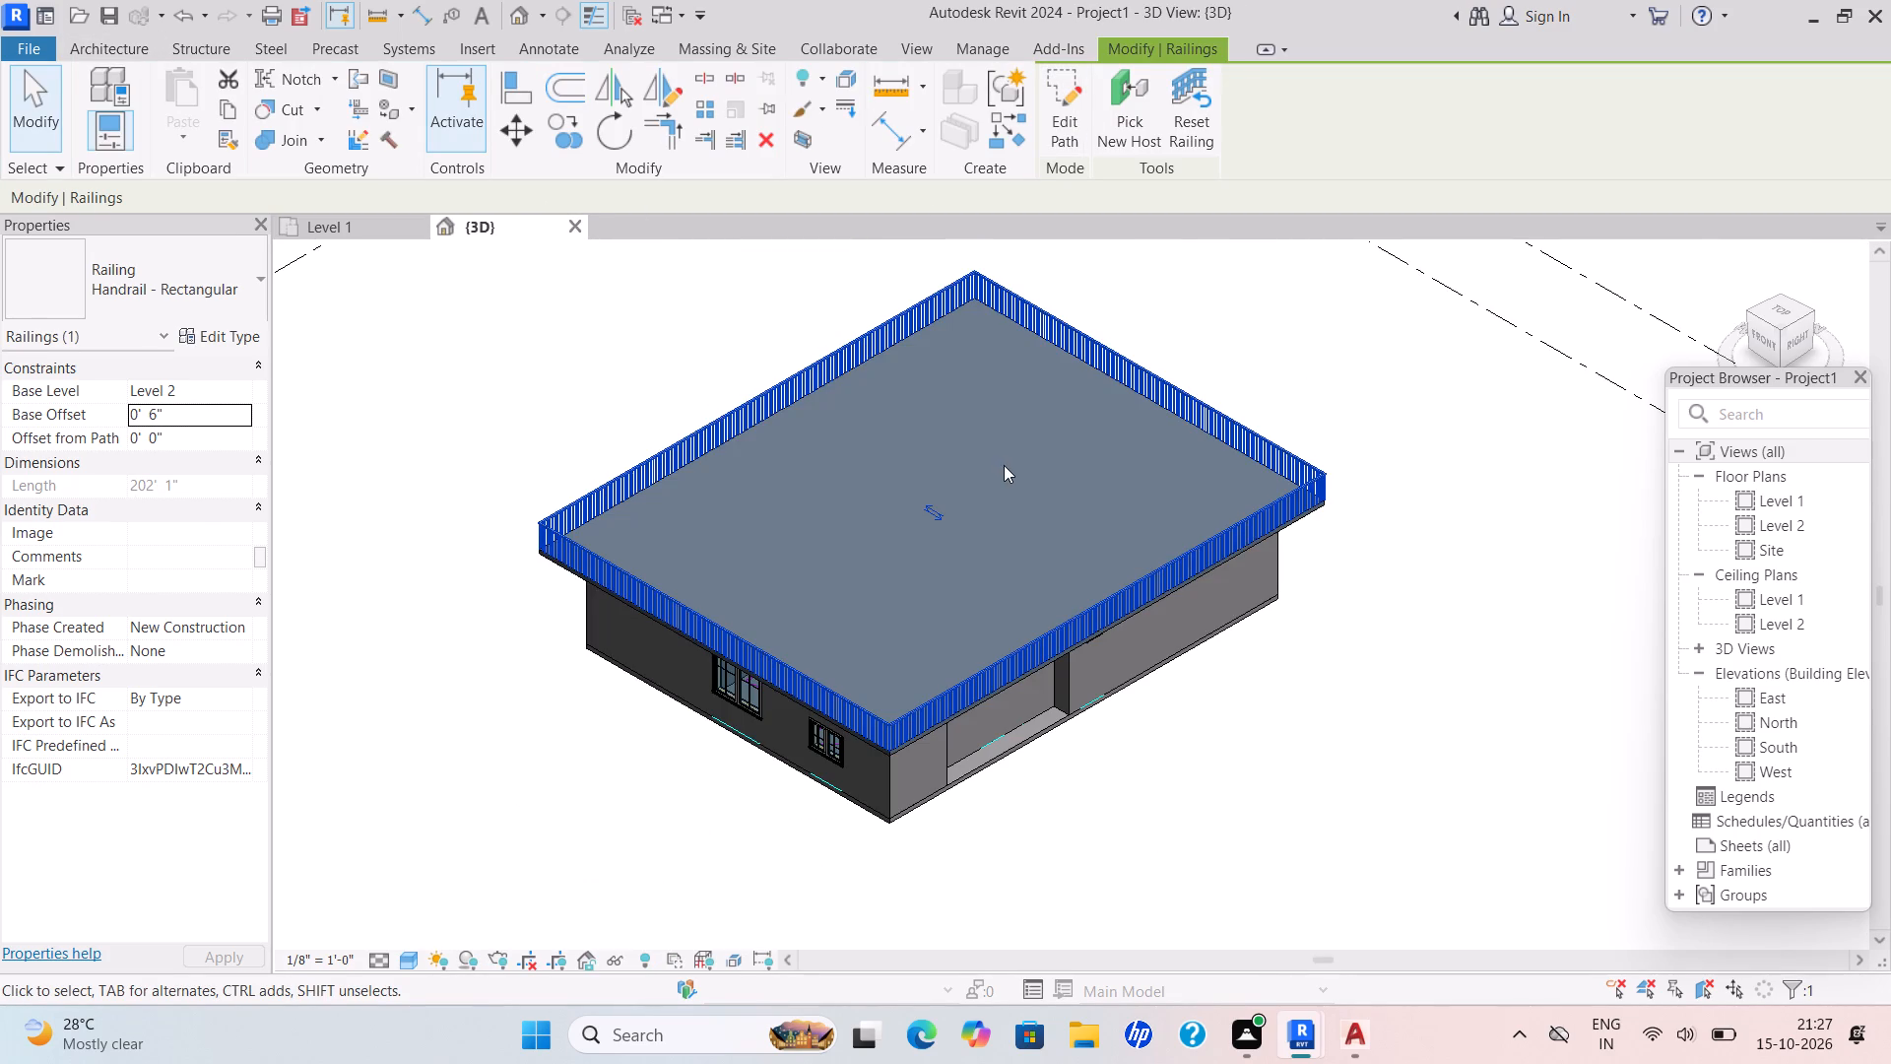
click(1010, 467)
scroll(1027, 569, up, 4)
scroll(1027, 569, down, 1)
scroll(924, 757, up, 4)
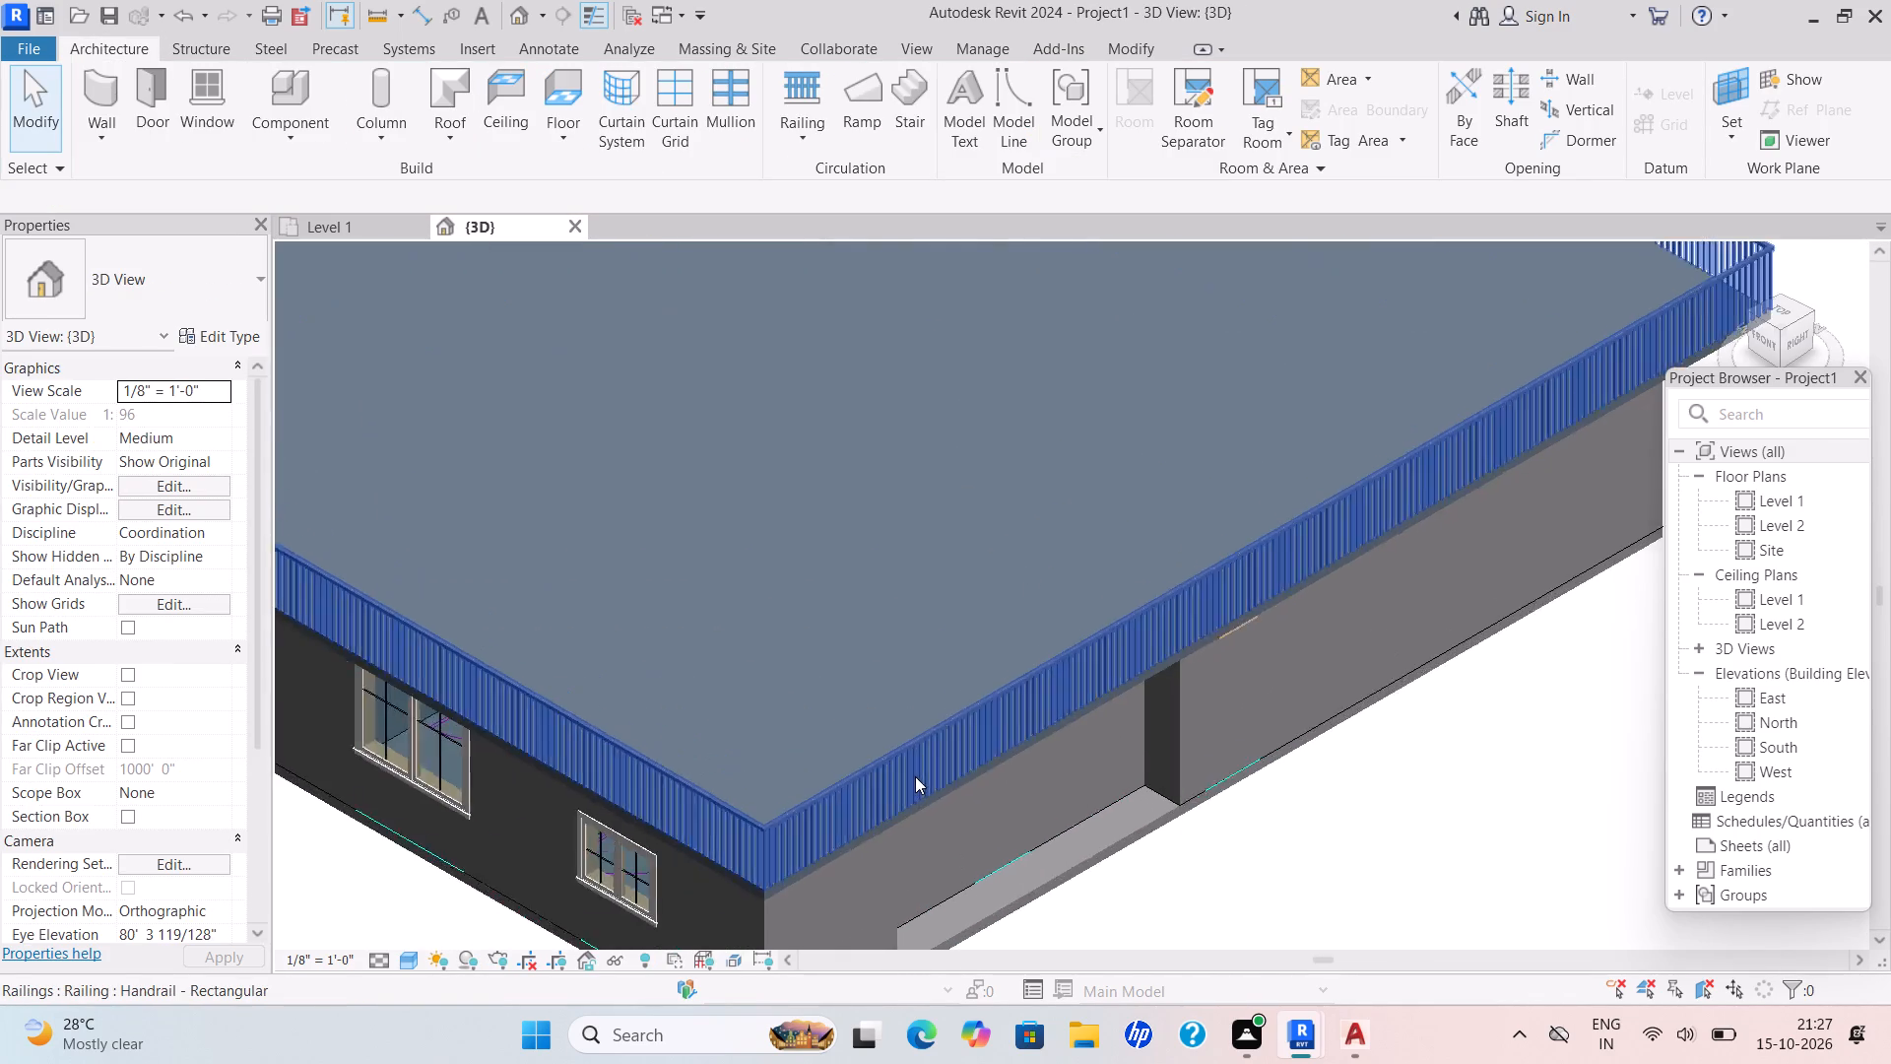
scroll(911, 777, down, 9)
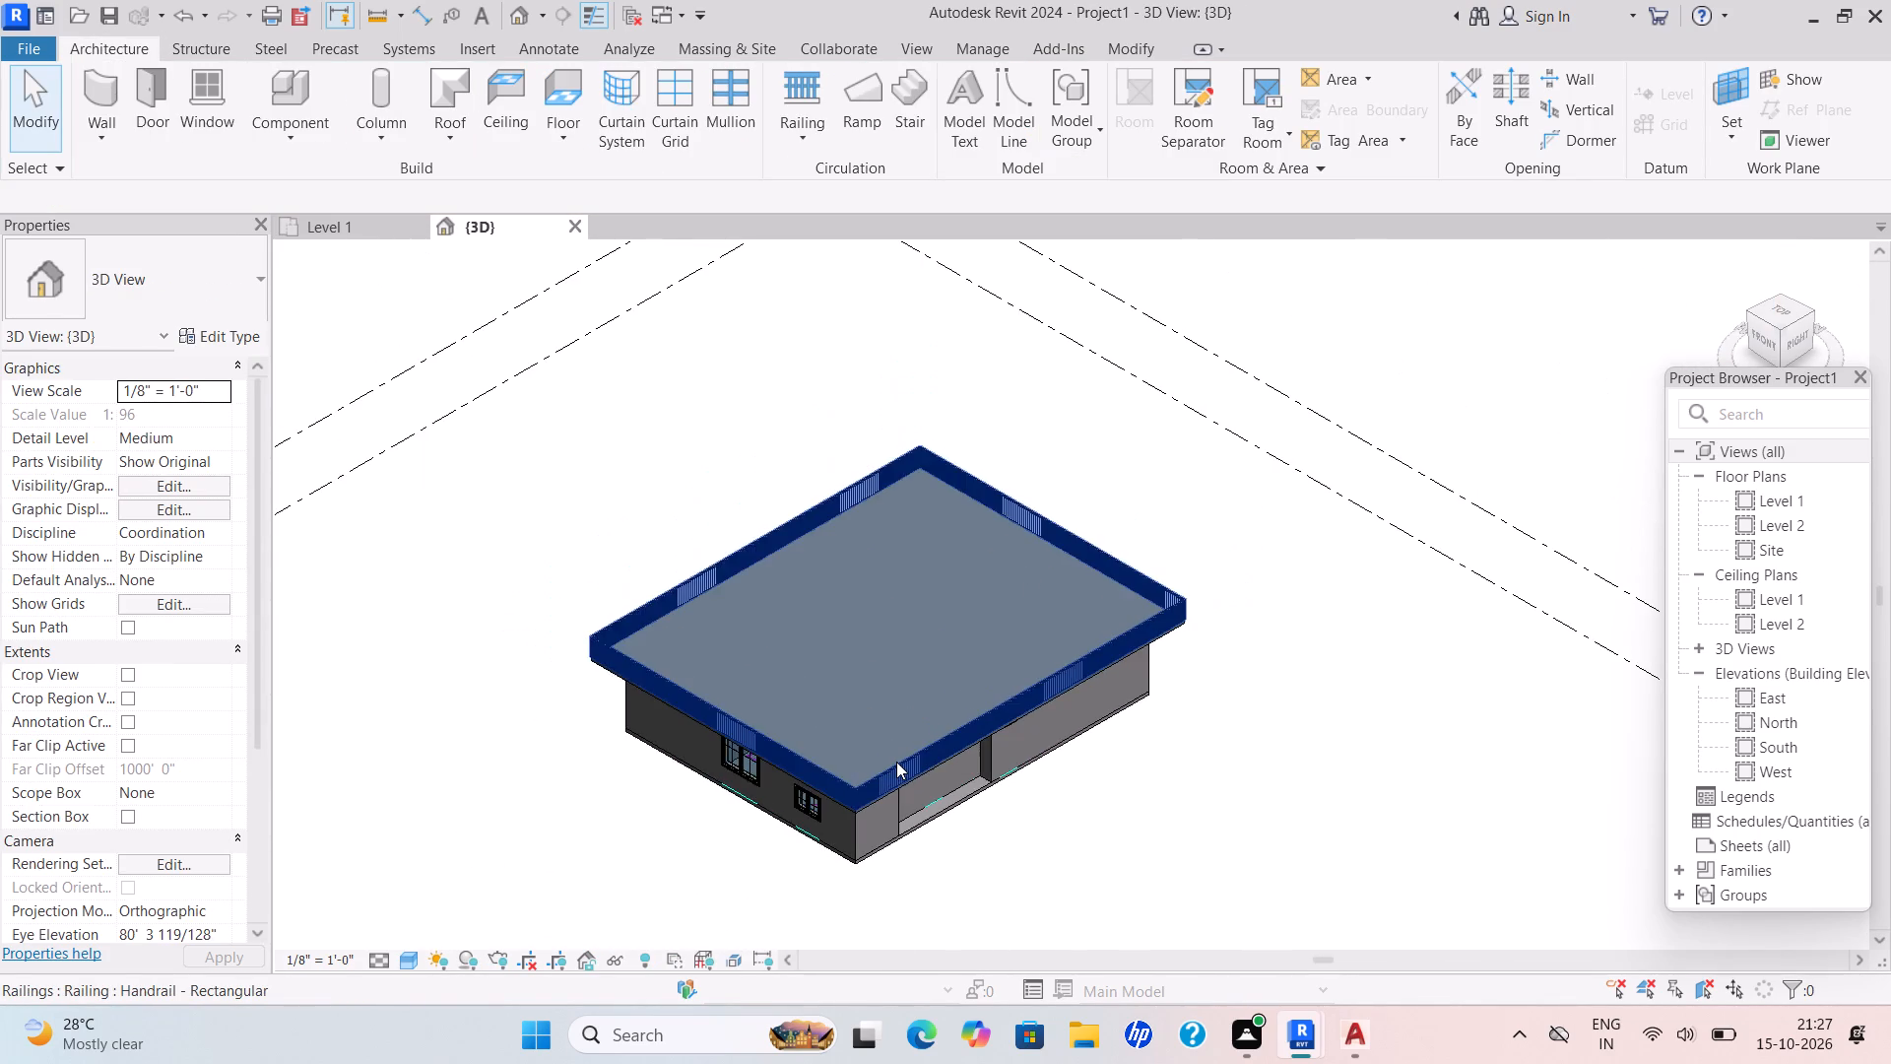
scroll(896, 762, up, 6)
scroll(905, 762, down, 4)
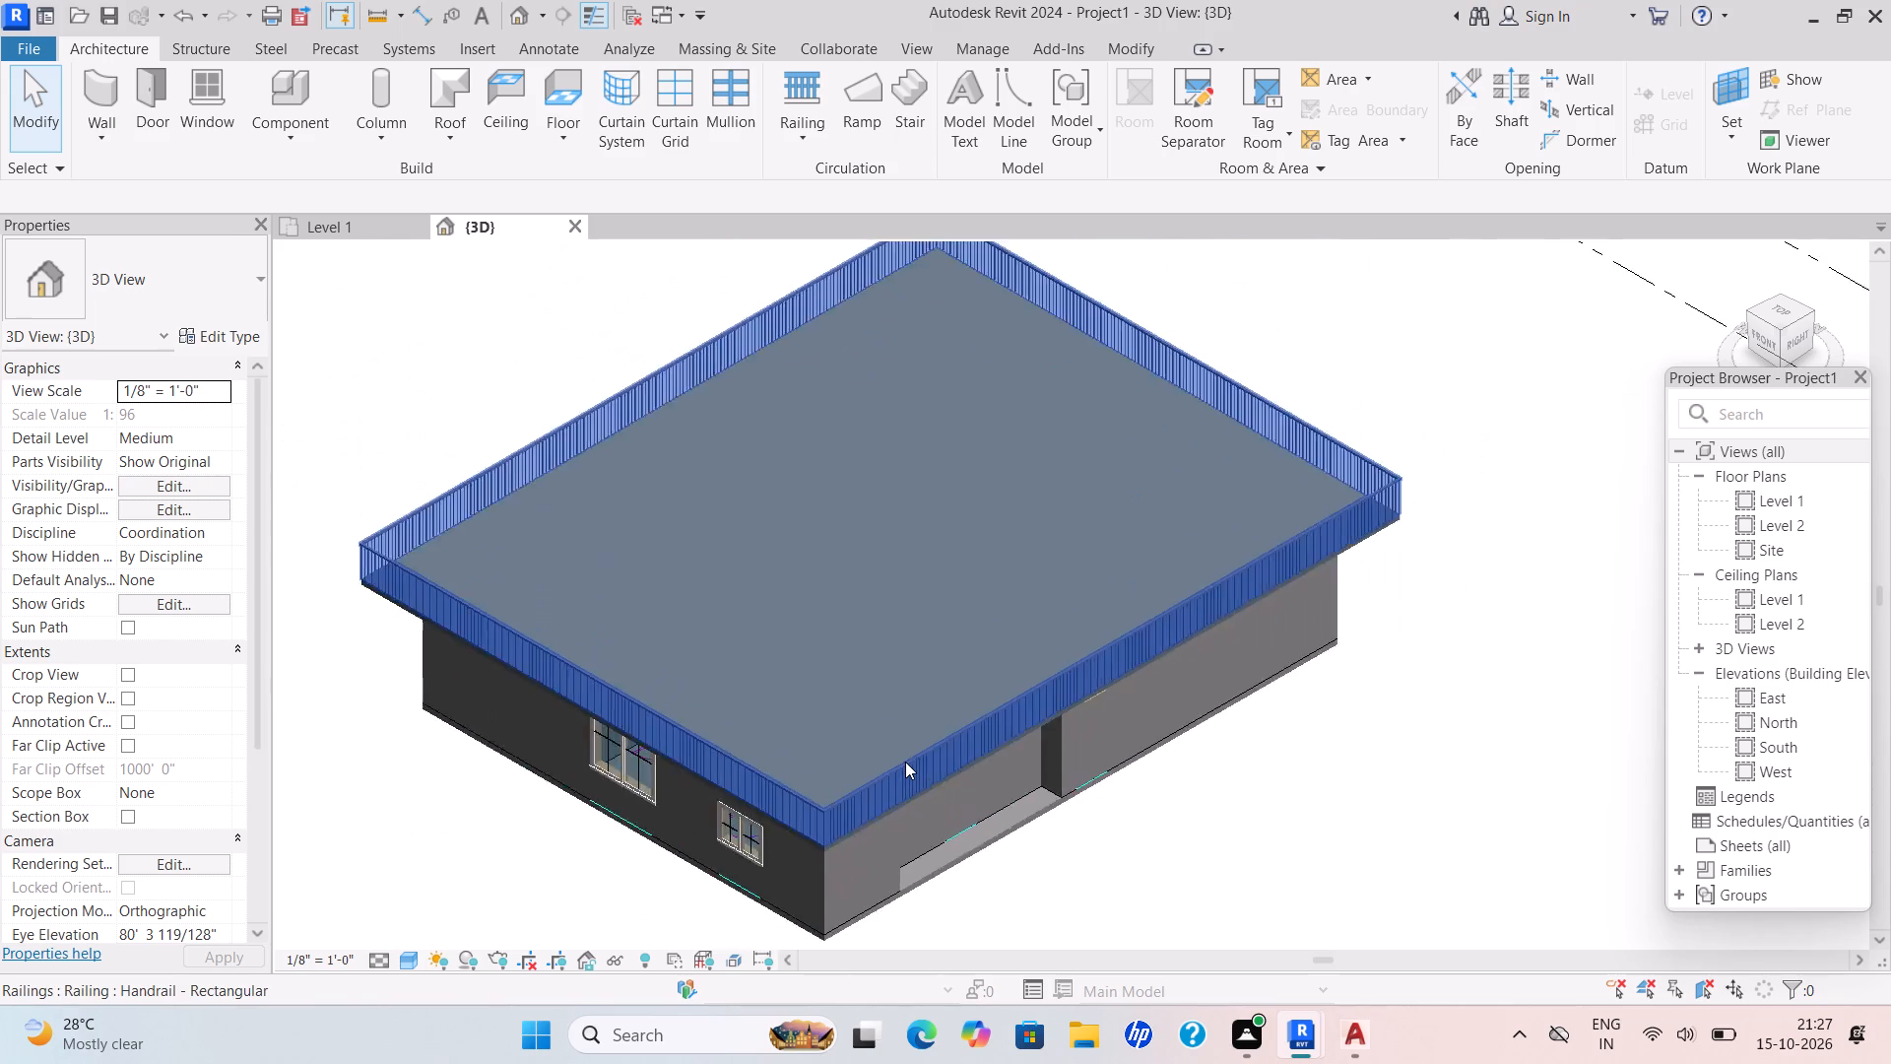
In the Level 1 plan, start an architectural wall with the Generic - 5" type and duplicate that type under a name beginning with WALL.
click(362, 229)
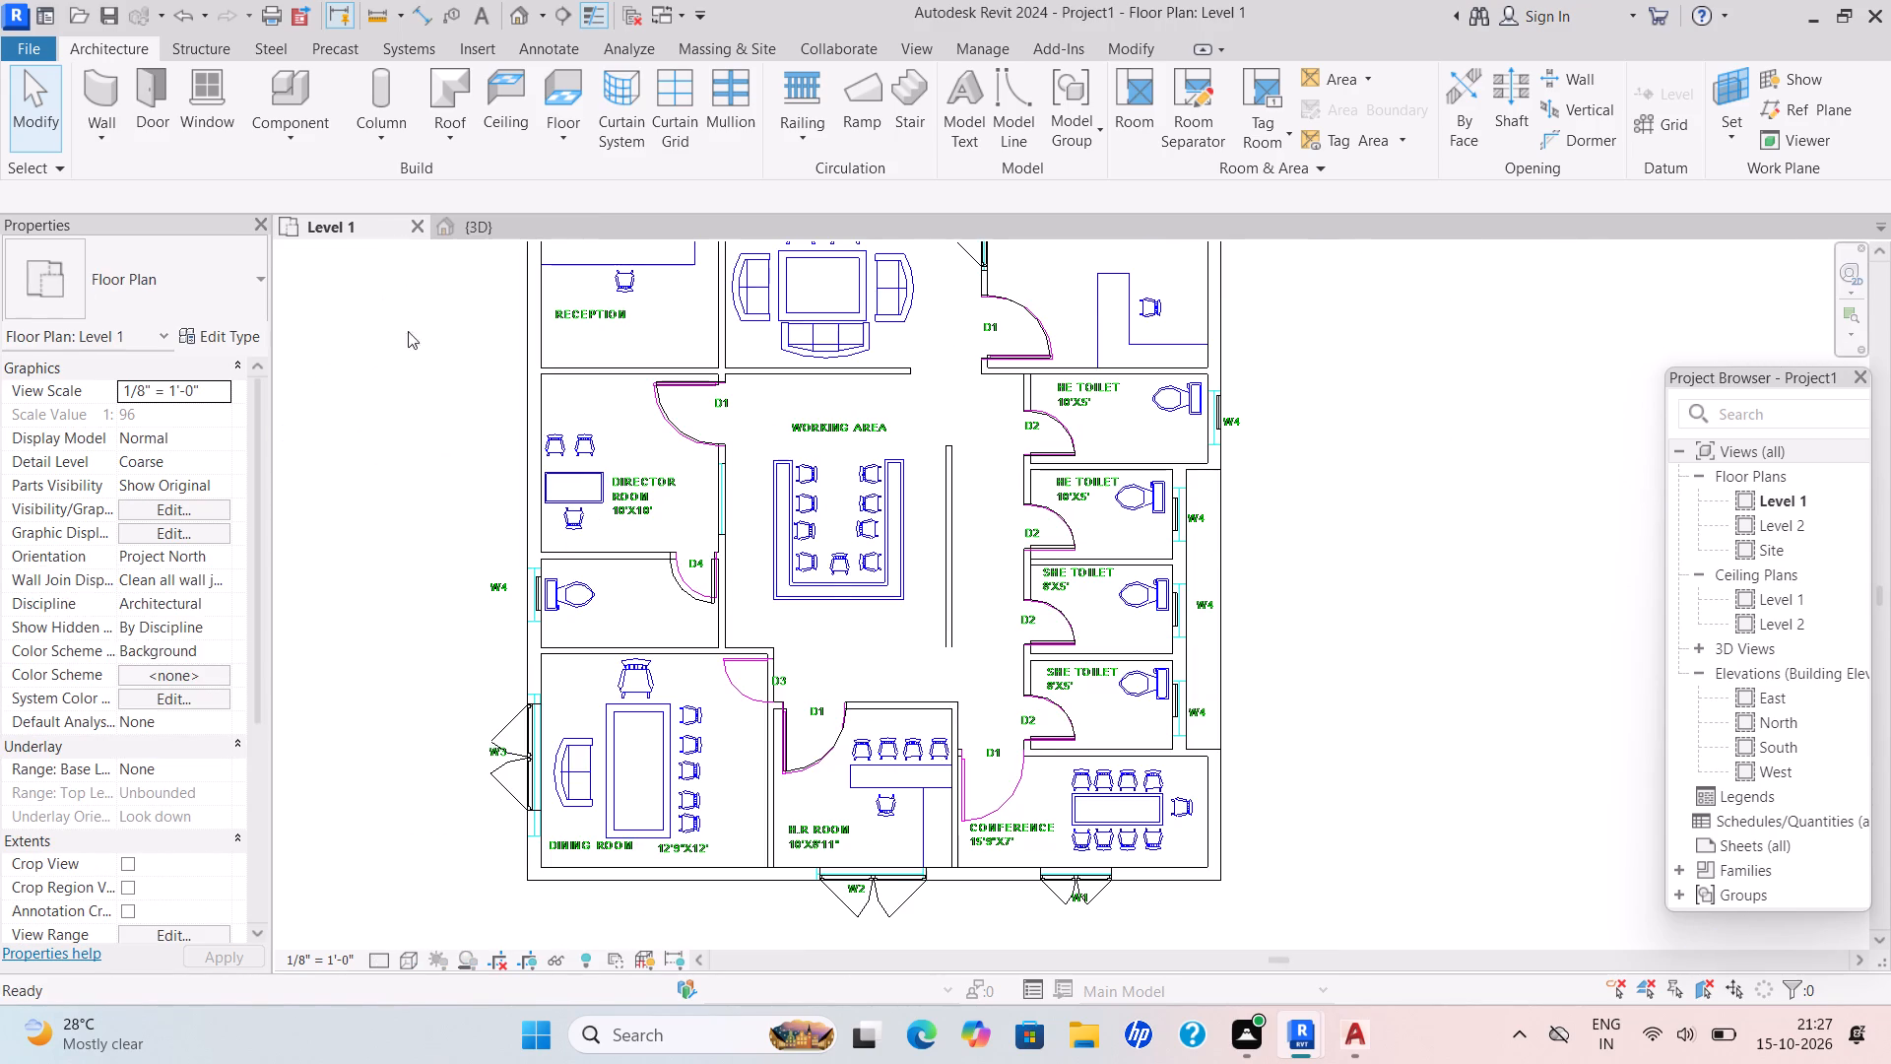
scroll(983, 617, down, 3)
middle_drag(977, 666, 975, 695)
scroll(975, 695, down, 1)
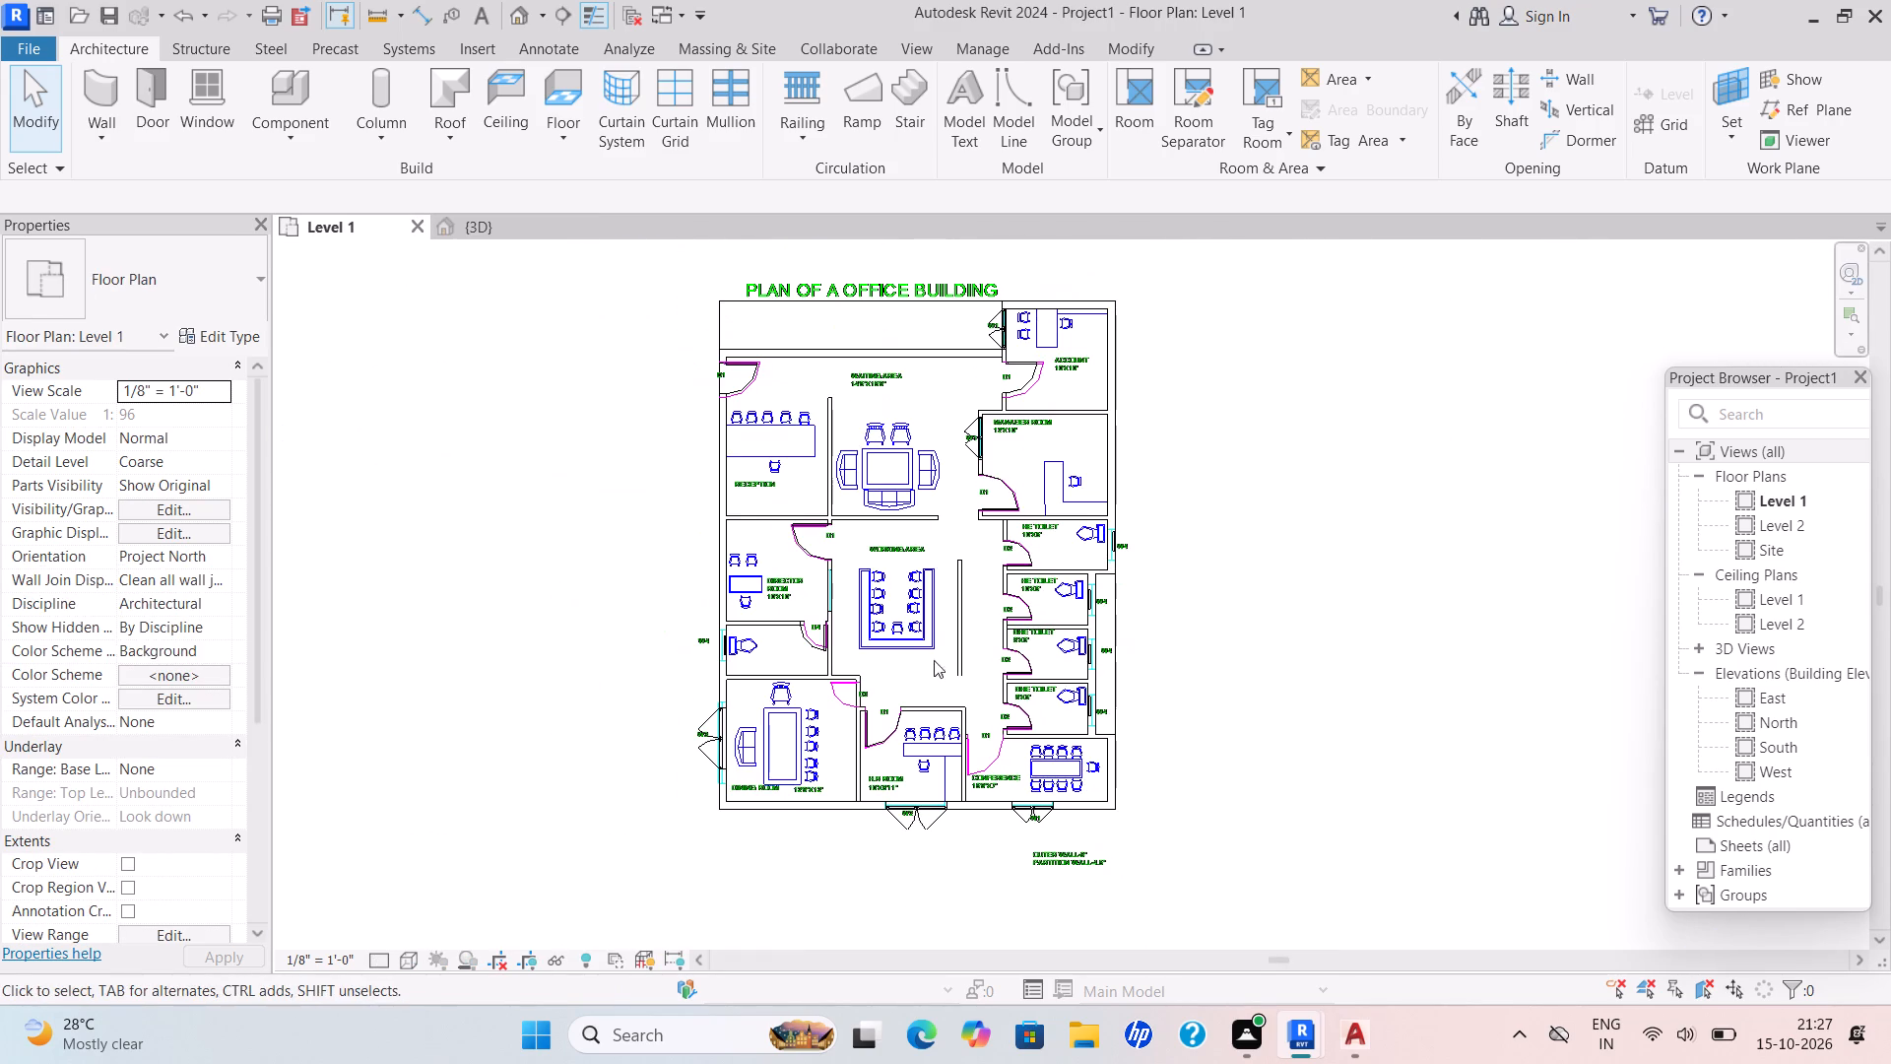
scroll(711, 572, up, 3)
scroll(733, 542, down, 2)
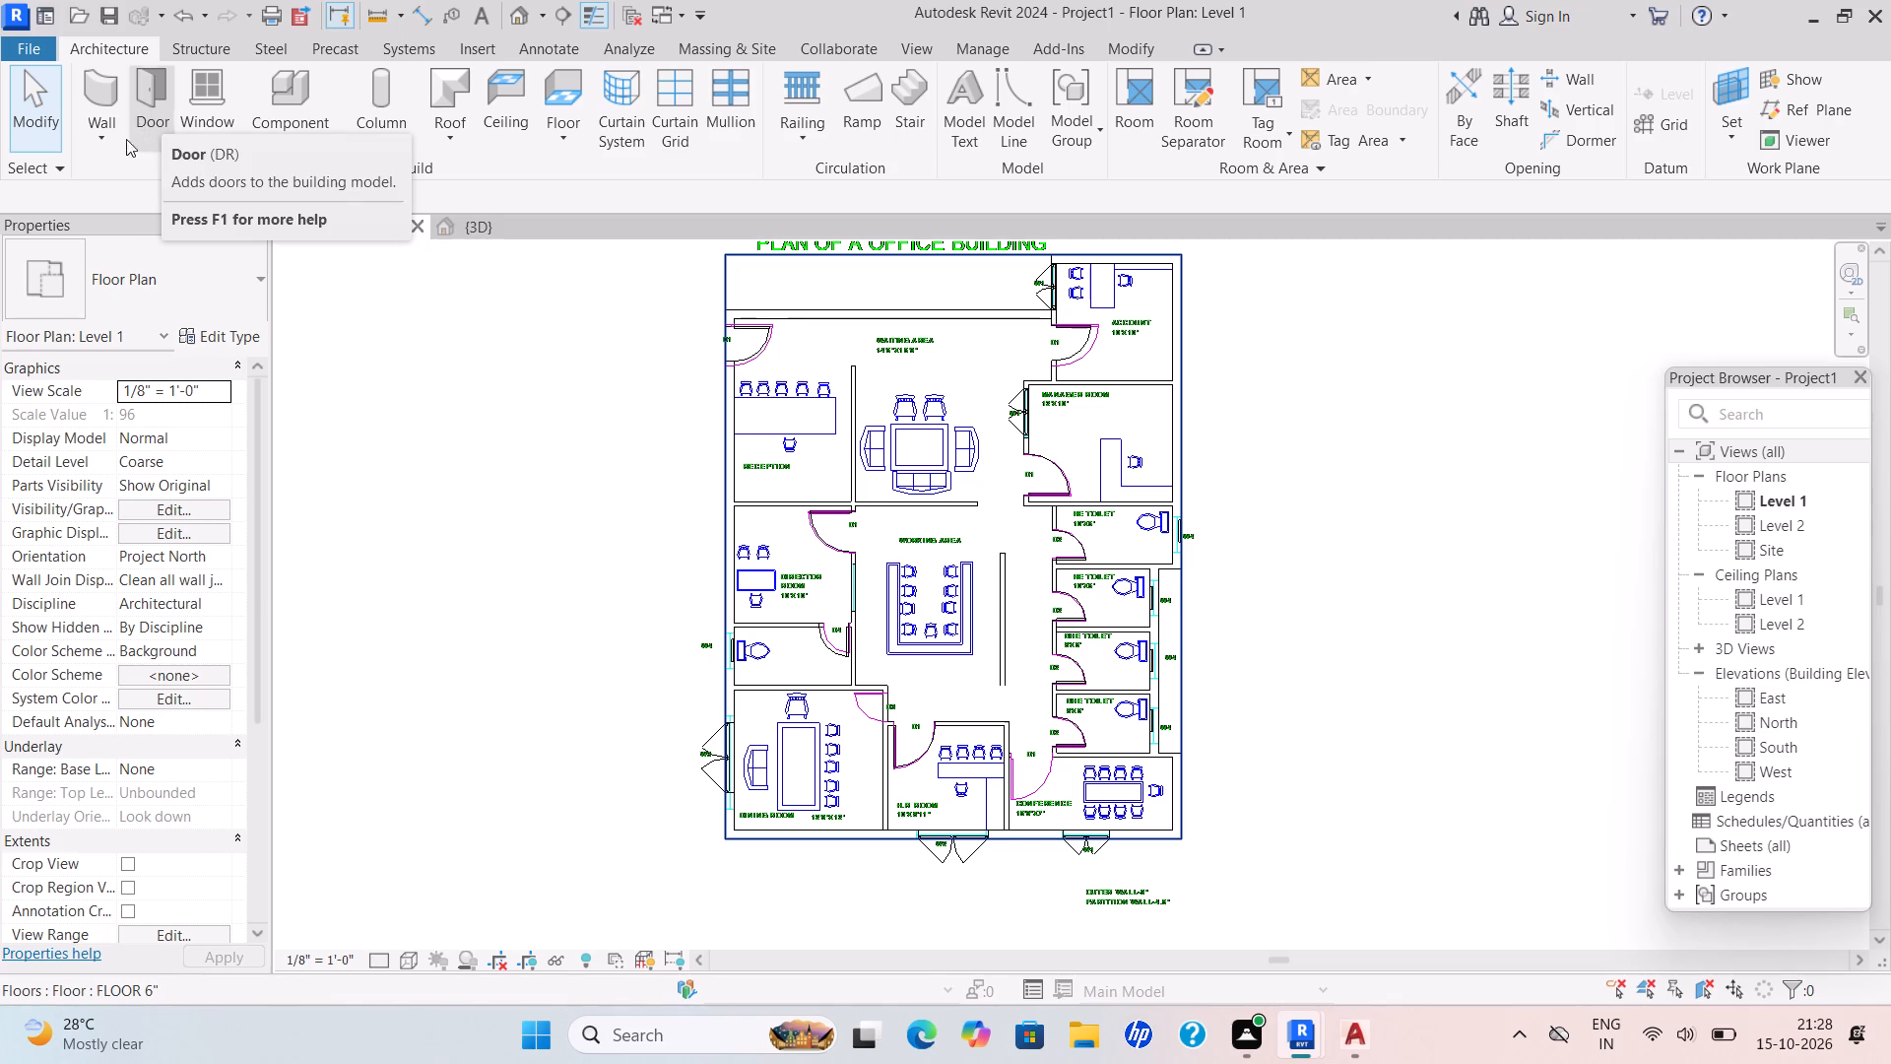
click(117, 135)
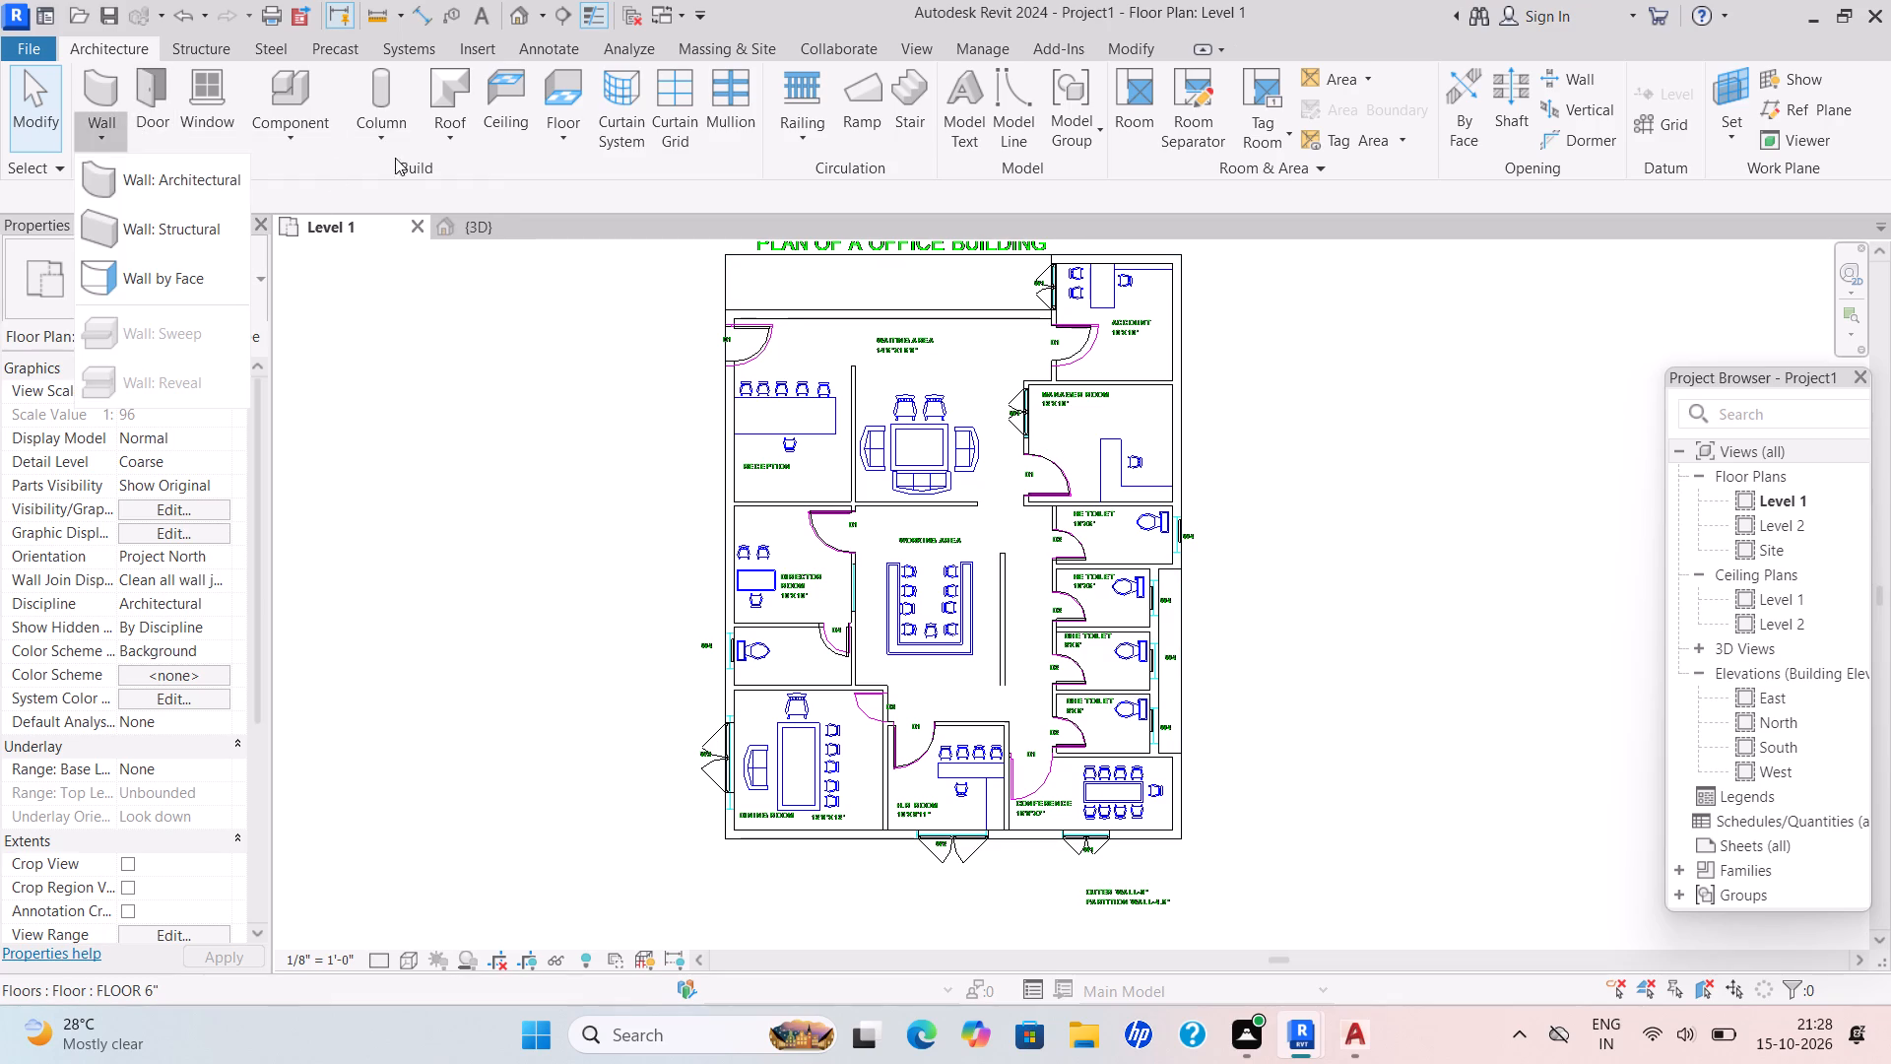
click(184, 176)
scroll(808, 564, down, 3)
middle_drag(789, 582, 644, 761)
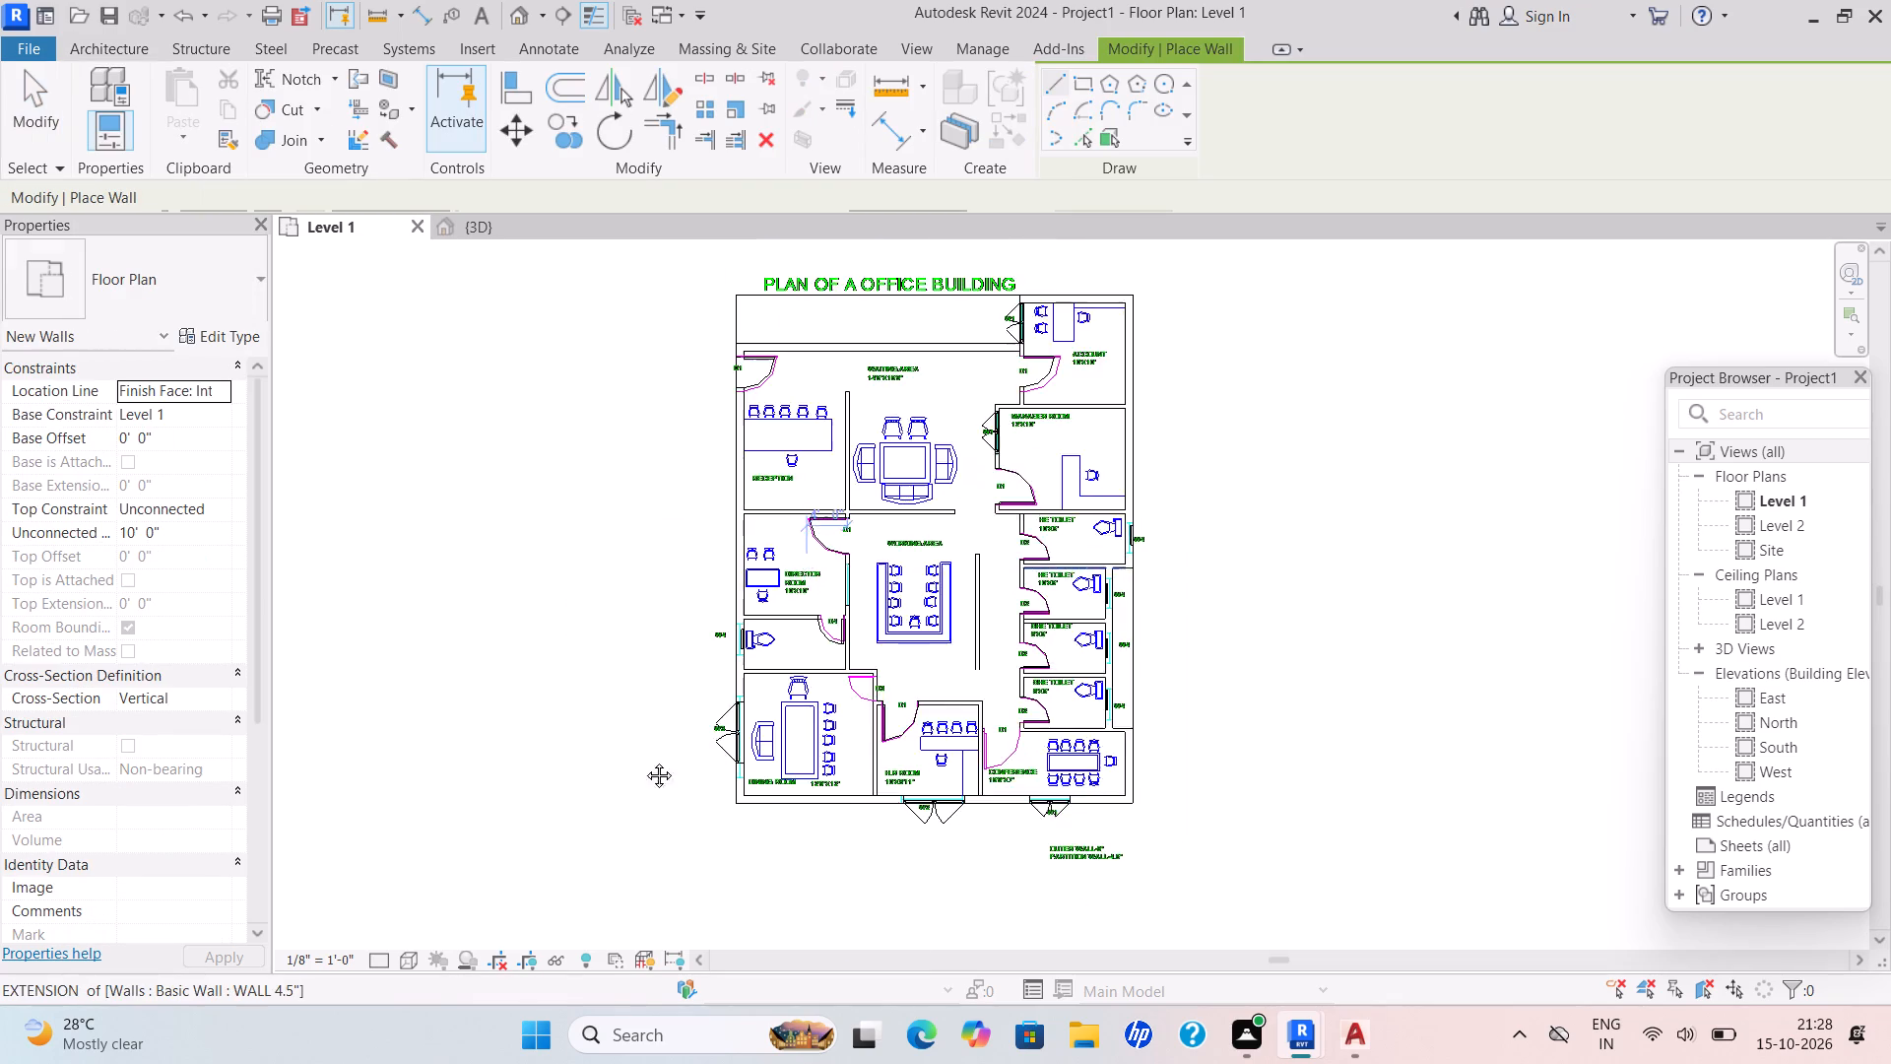
scroll(644, 761, down, 2)
middle_drag(644, 761, 608, 828)
middle_drag(618, 669, 694, 598)
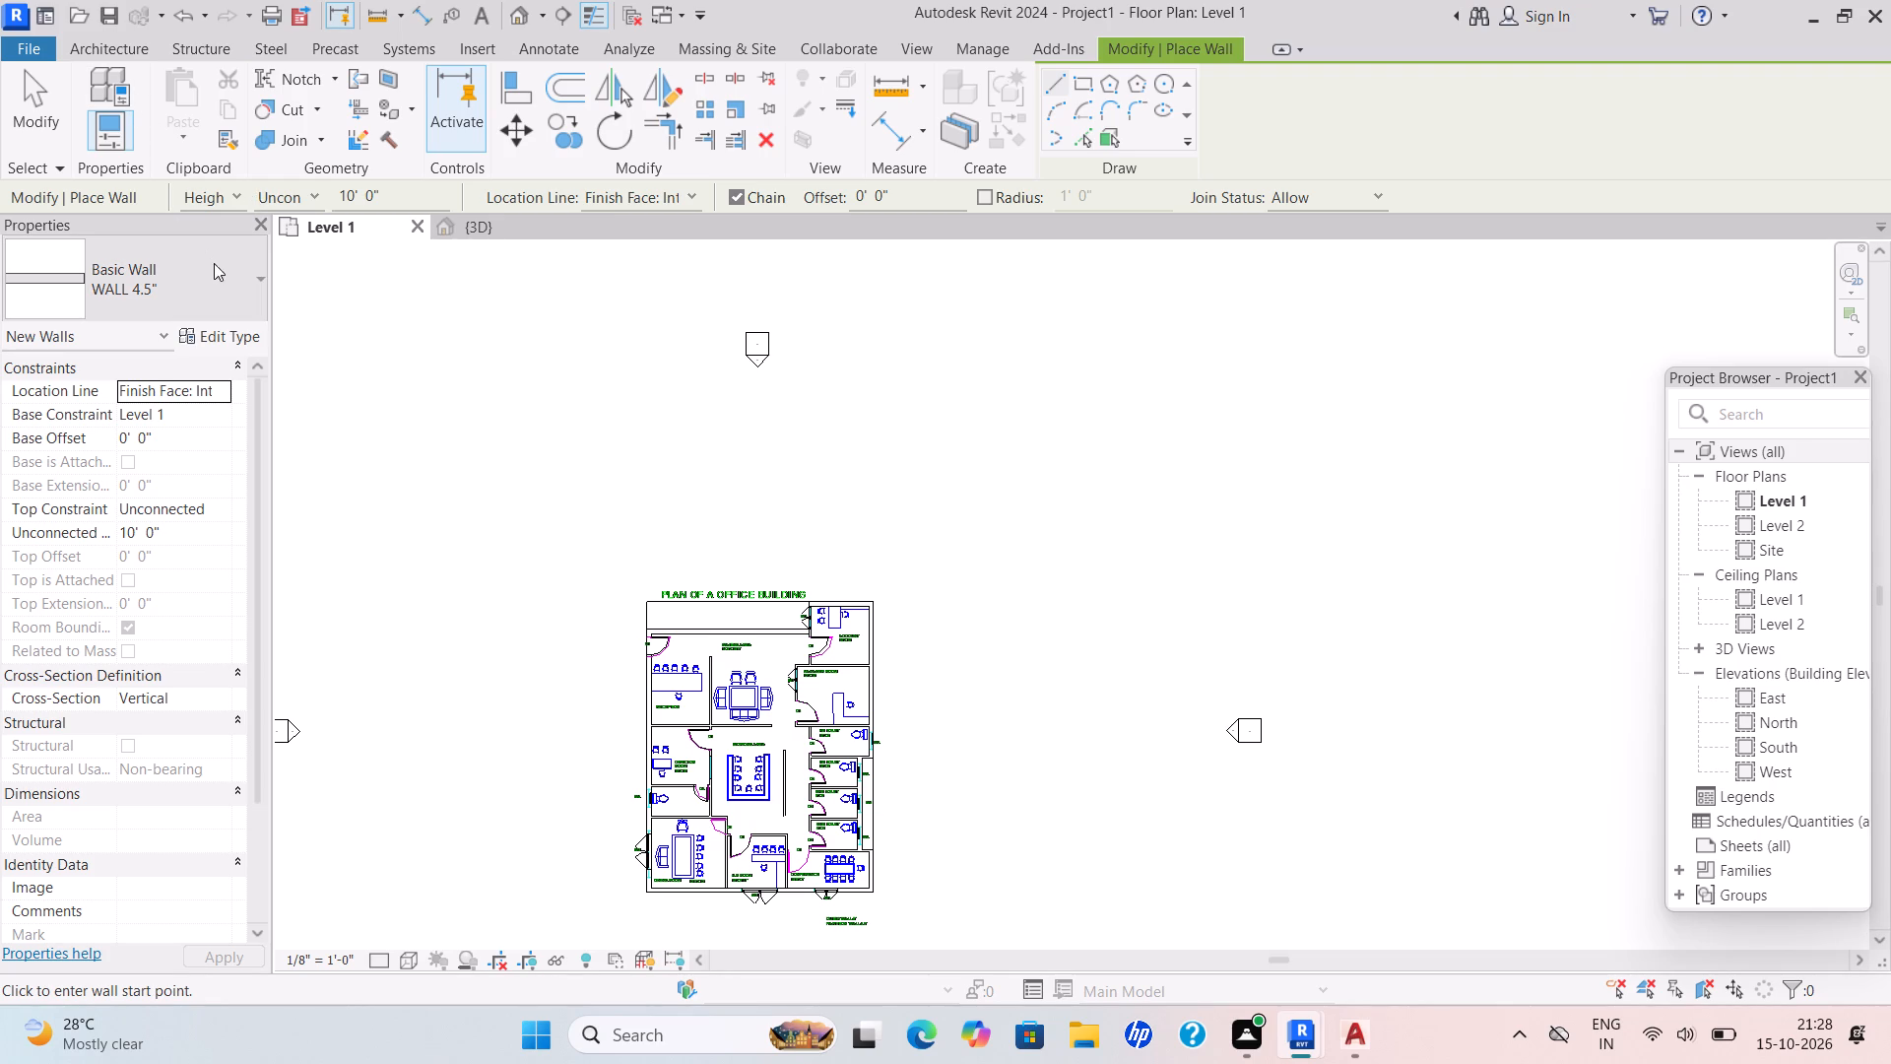
click(254, 286)
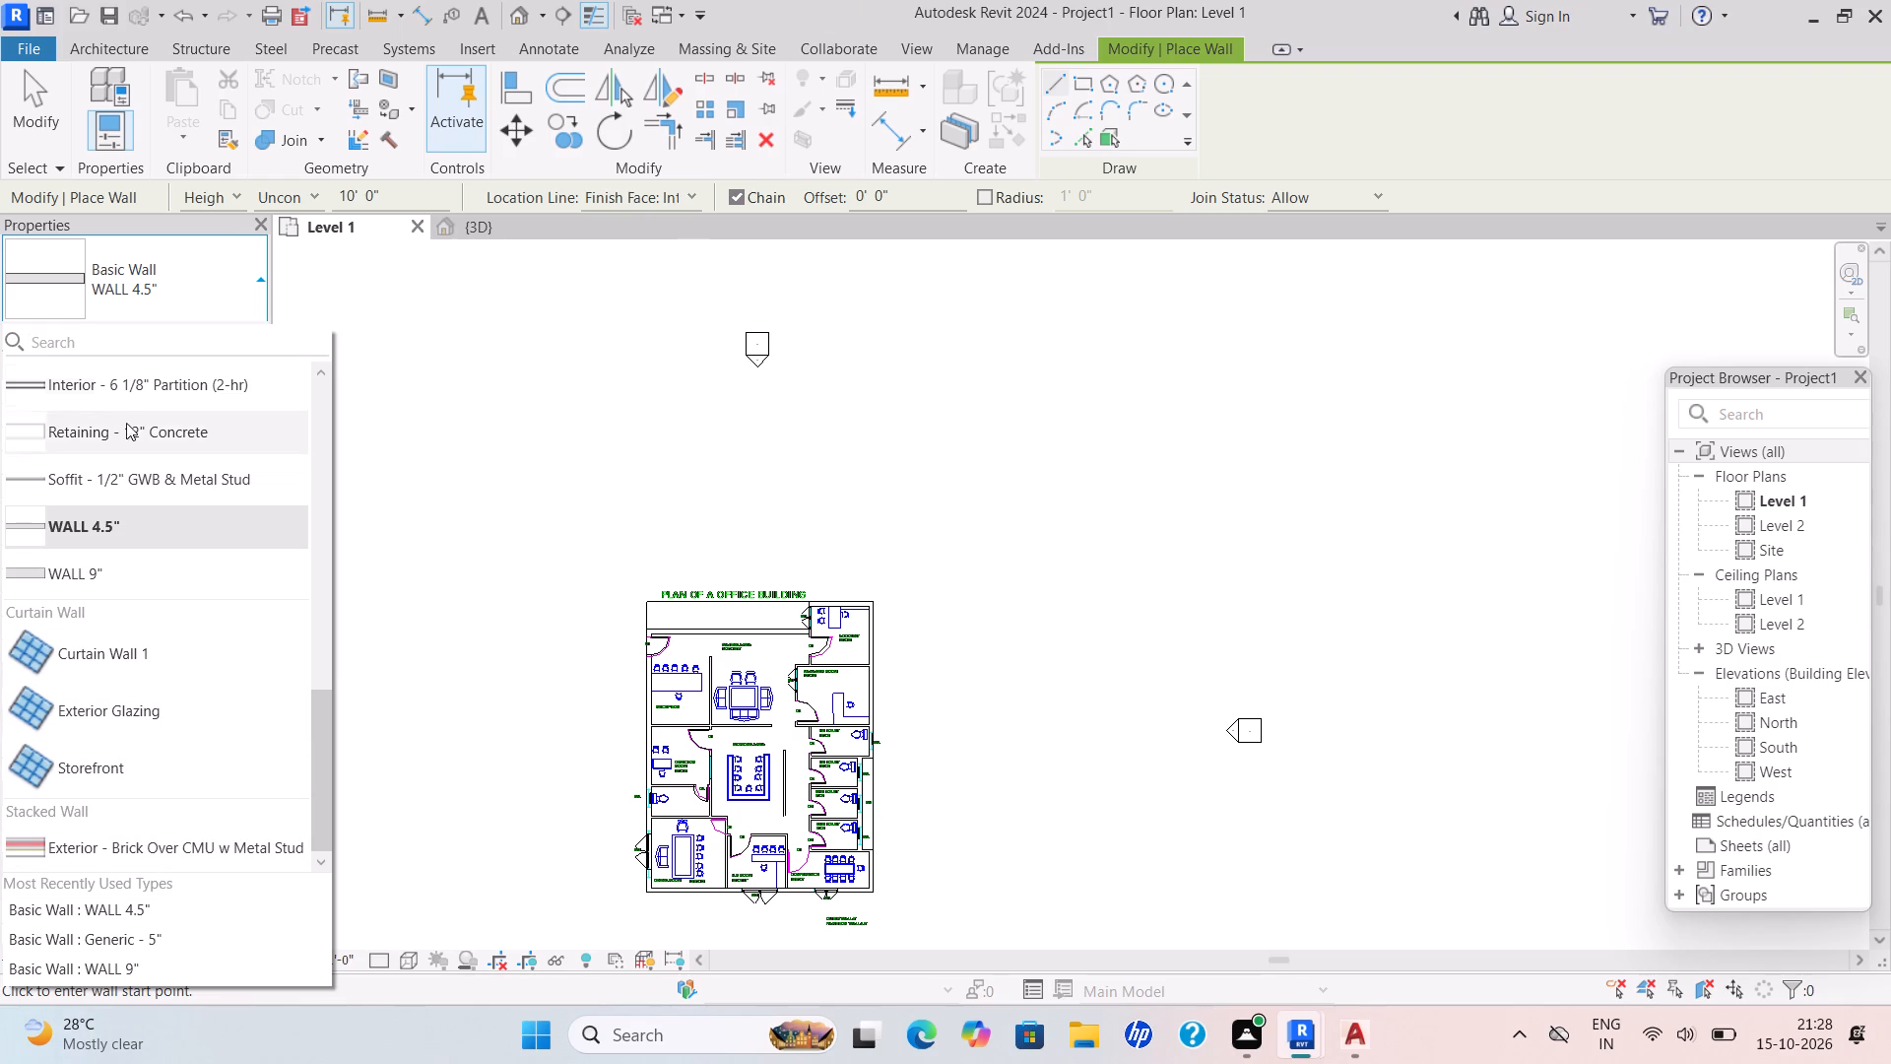
scroll(216, 404, up, 2)
scroll(246, 546, up, 3)
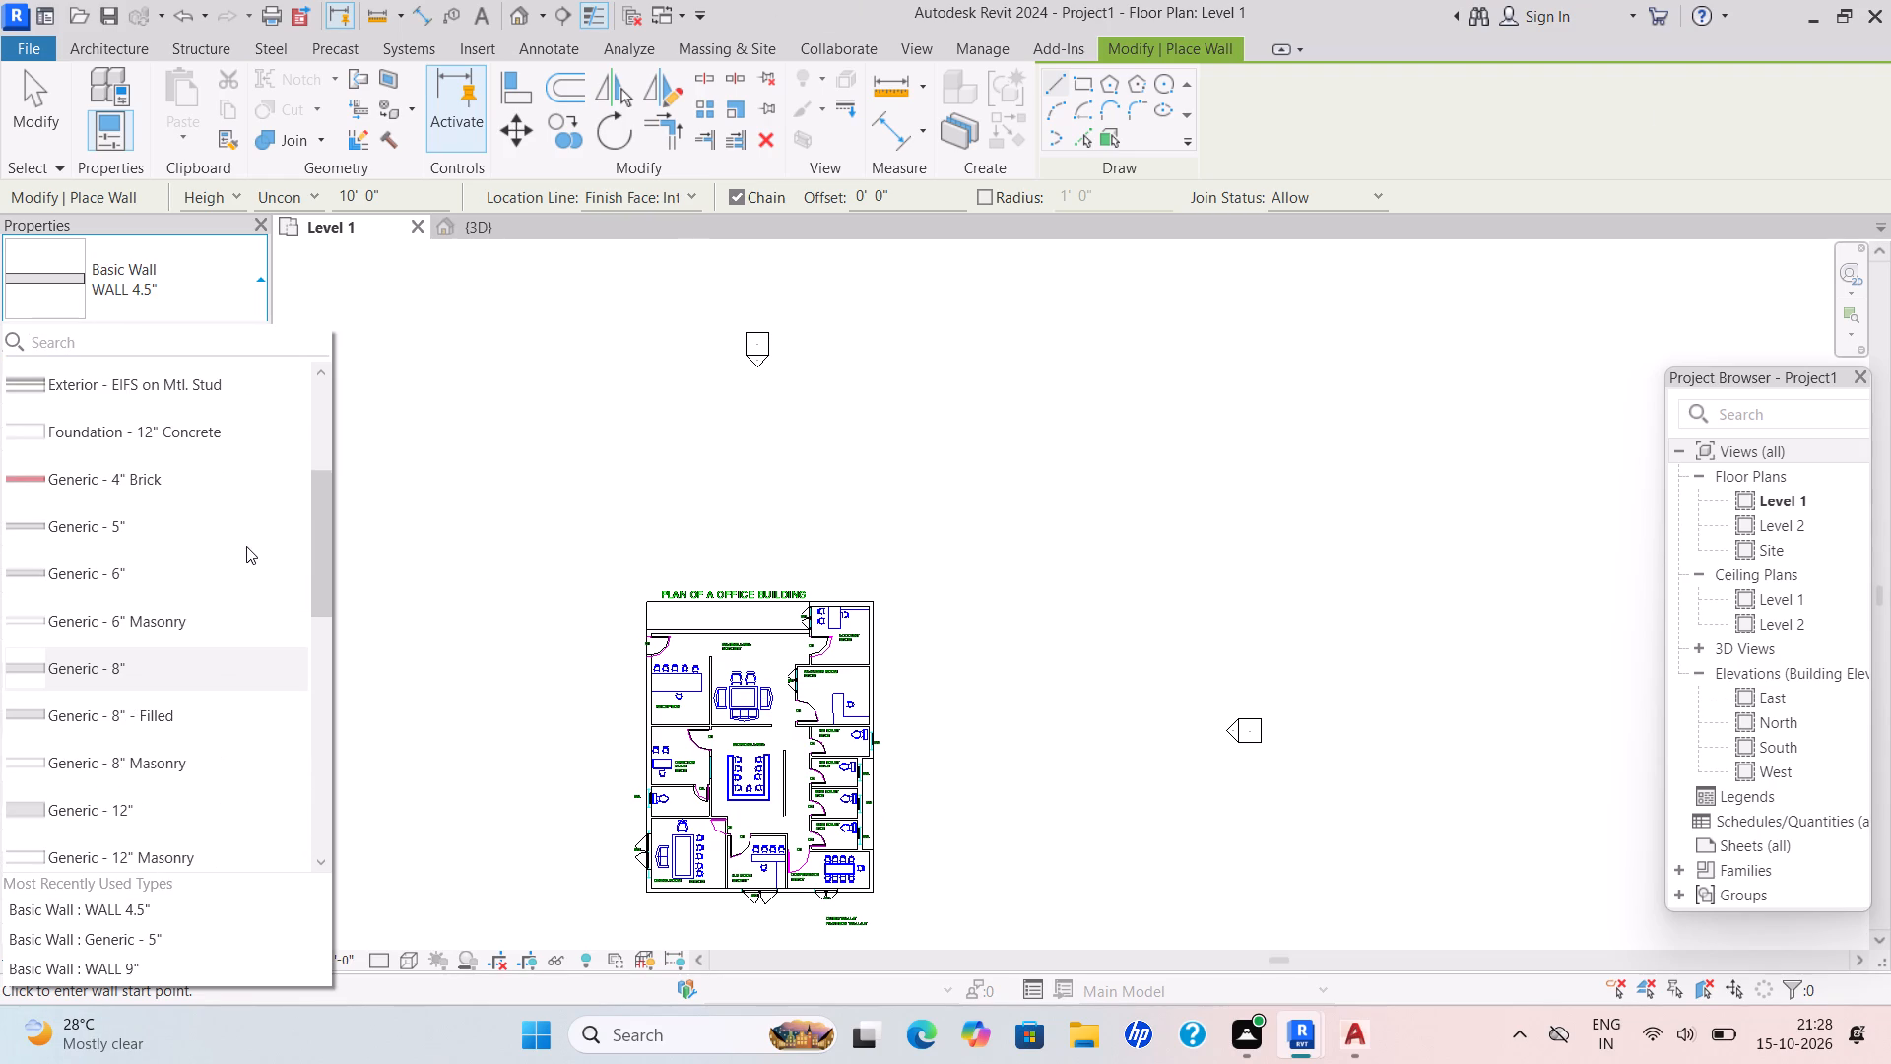
click(110, 520)
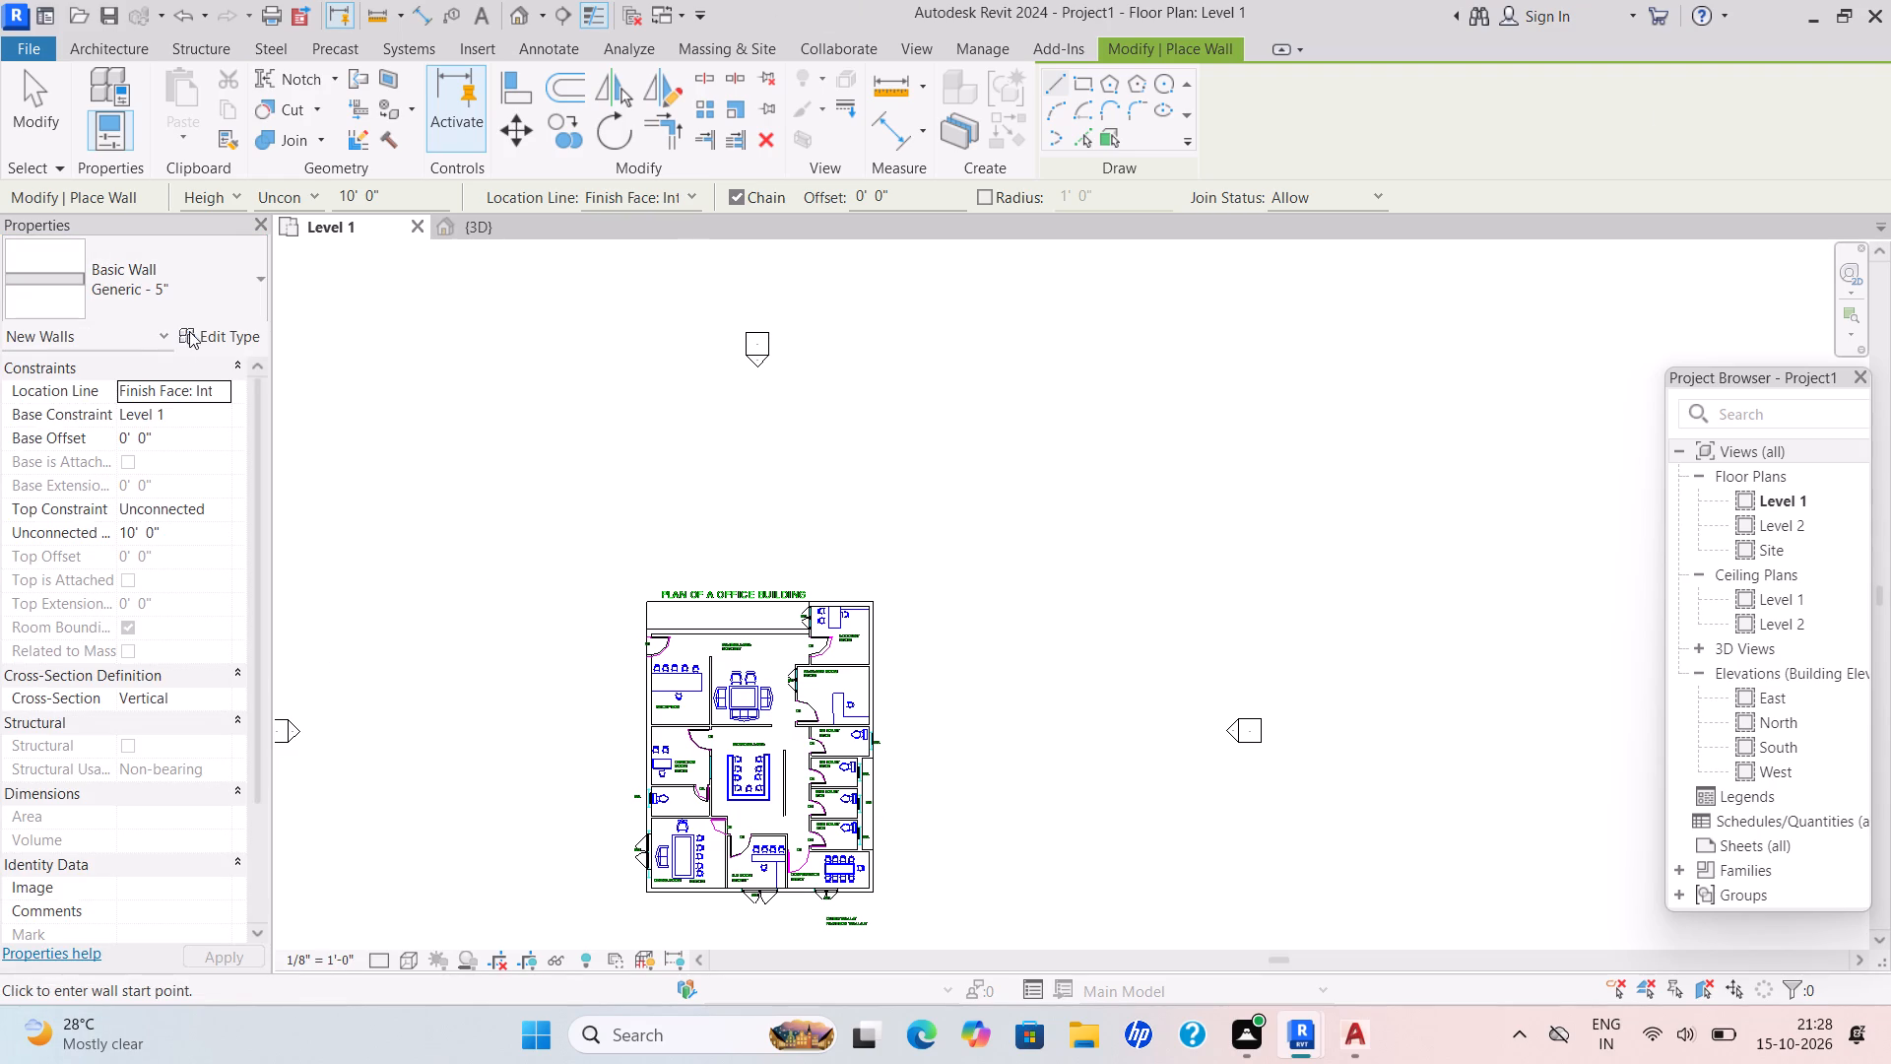
click(189, 331)
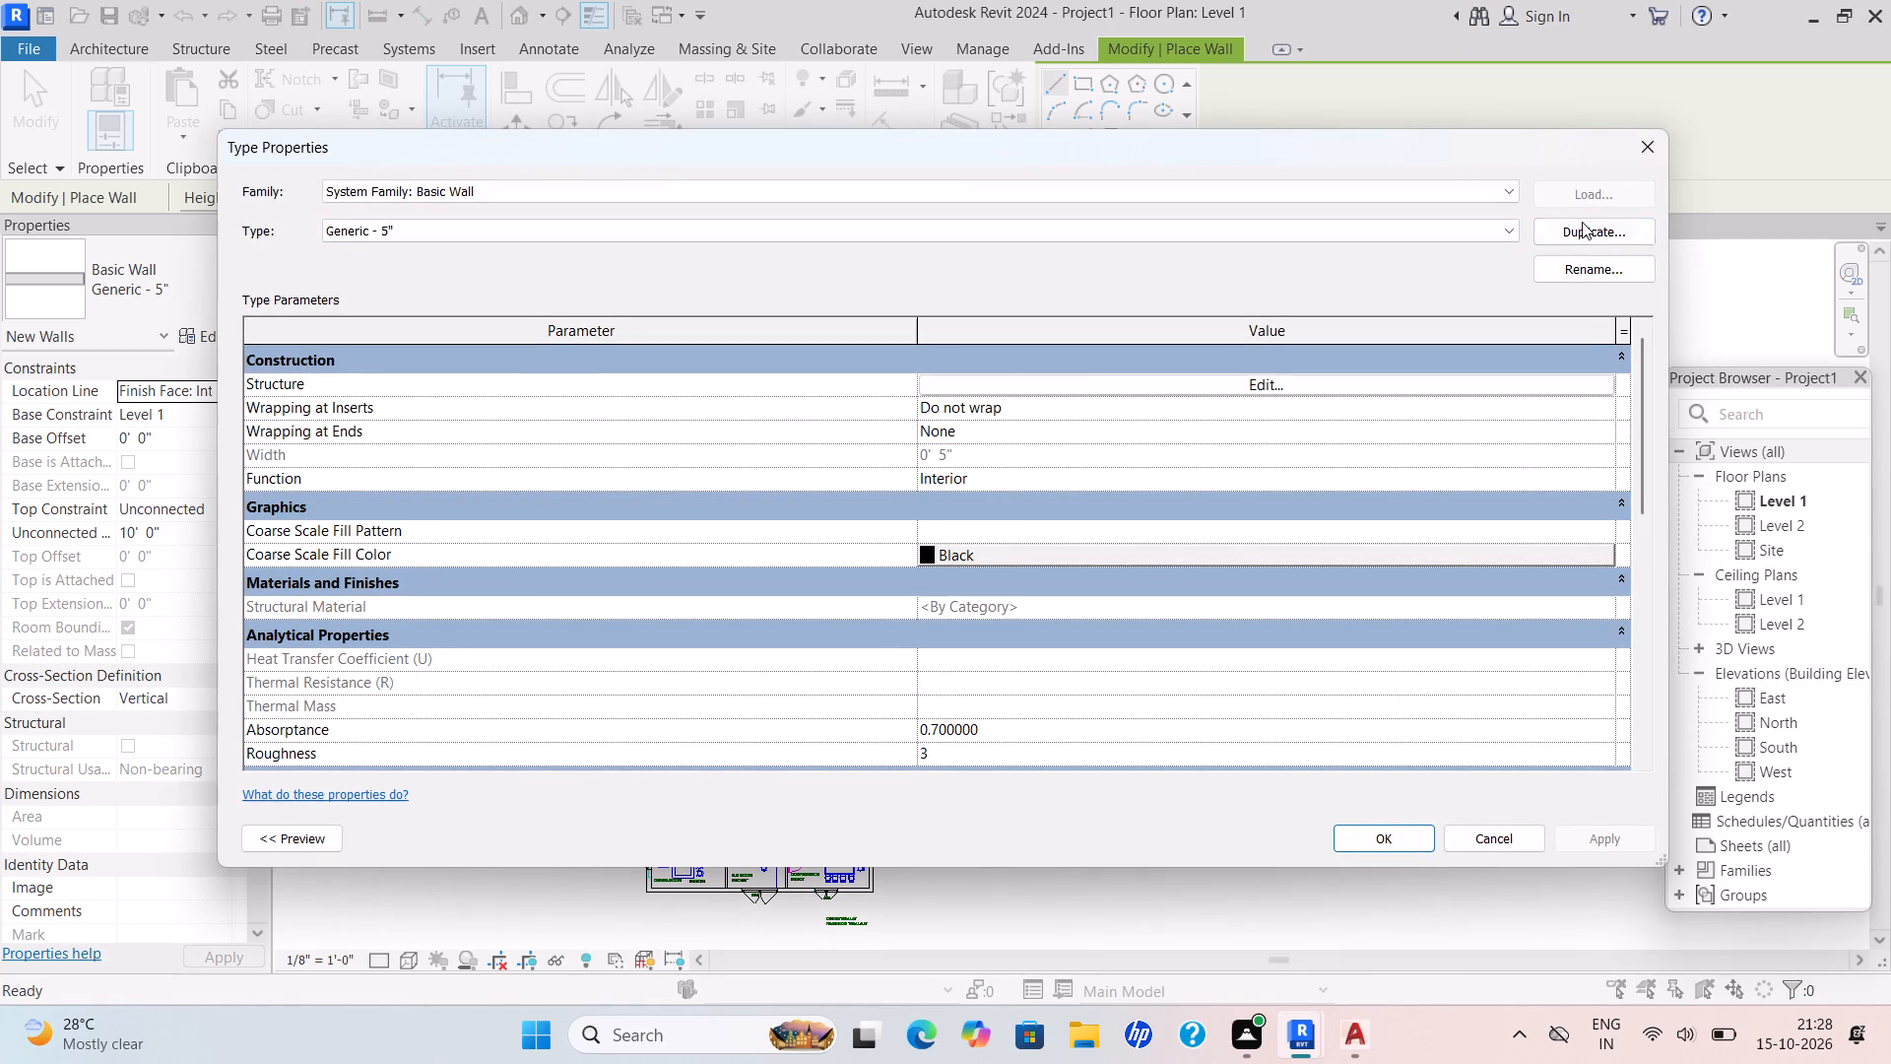
drag(1582, 224, 1591, 226)
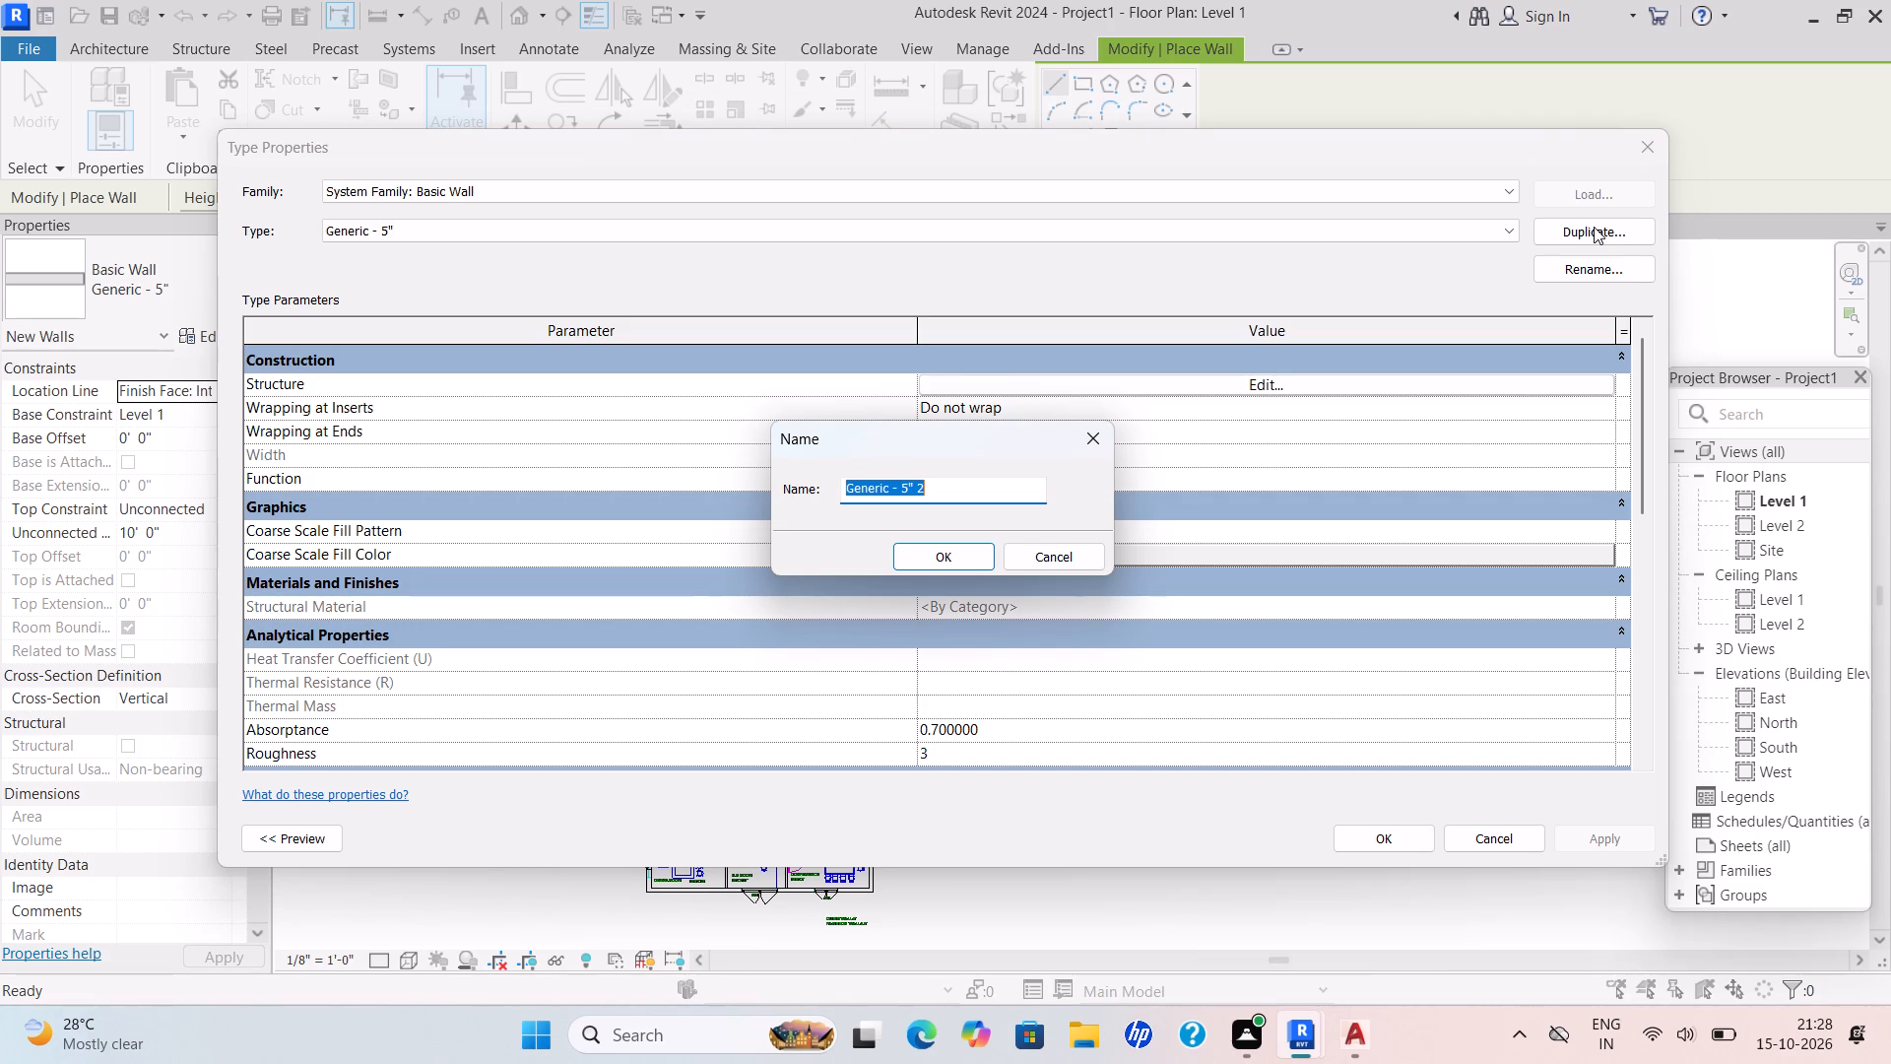
key(BackSpace)
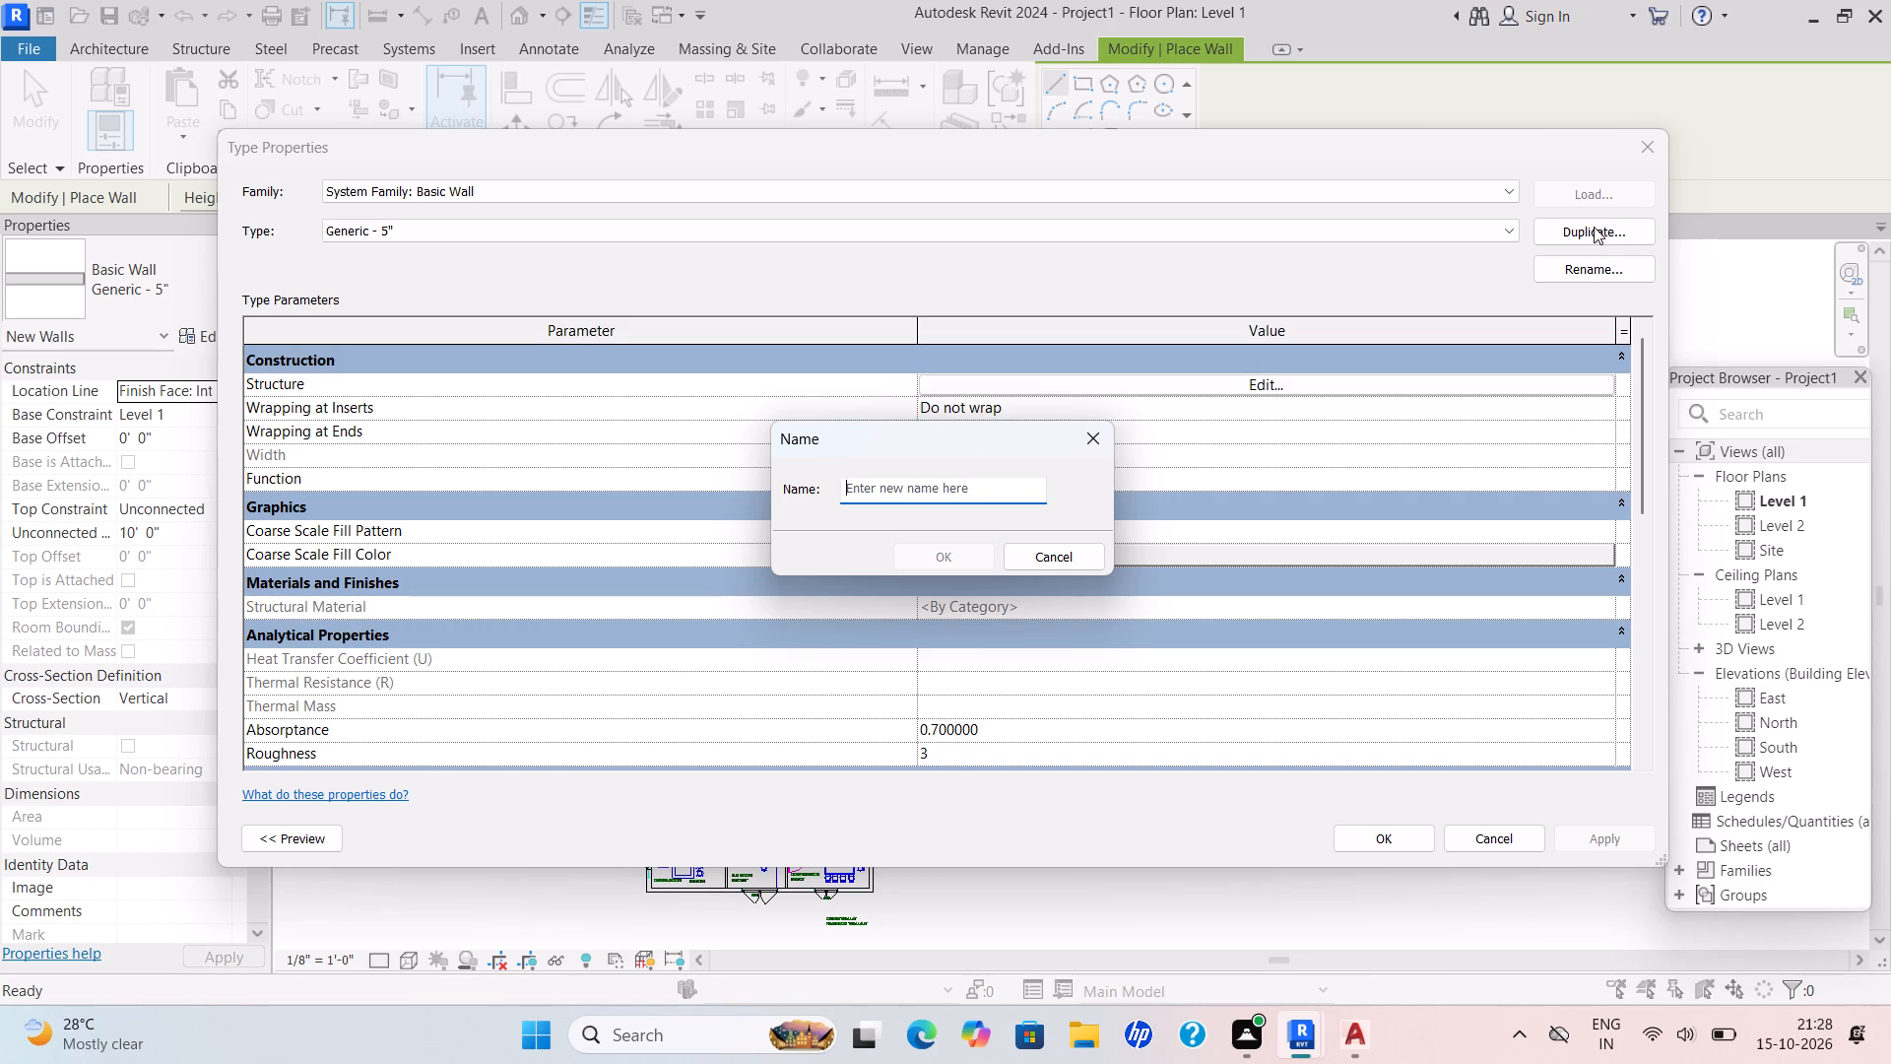
text(WA)
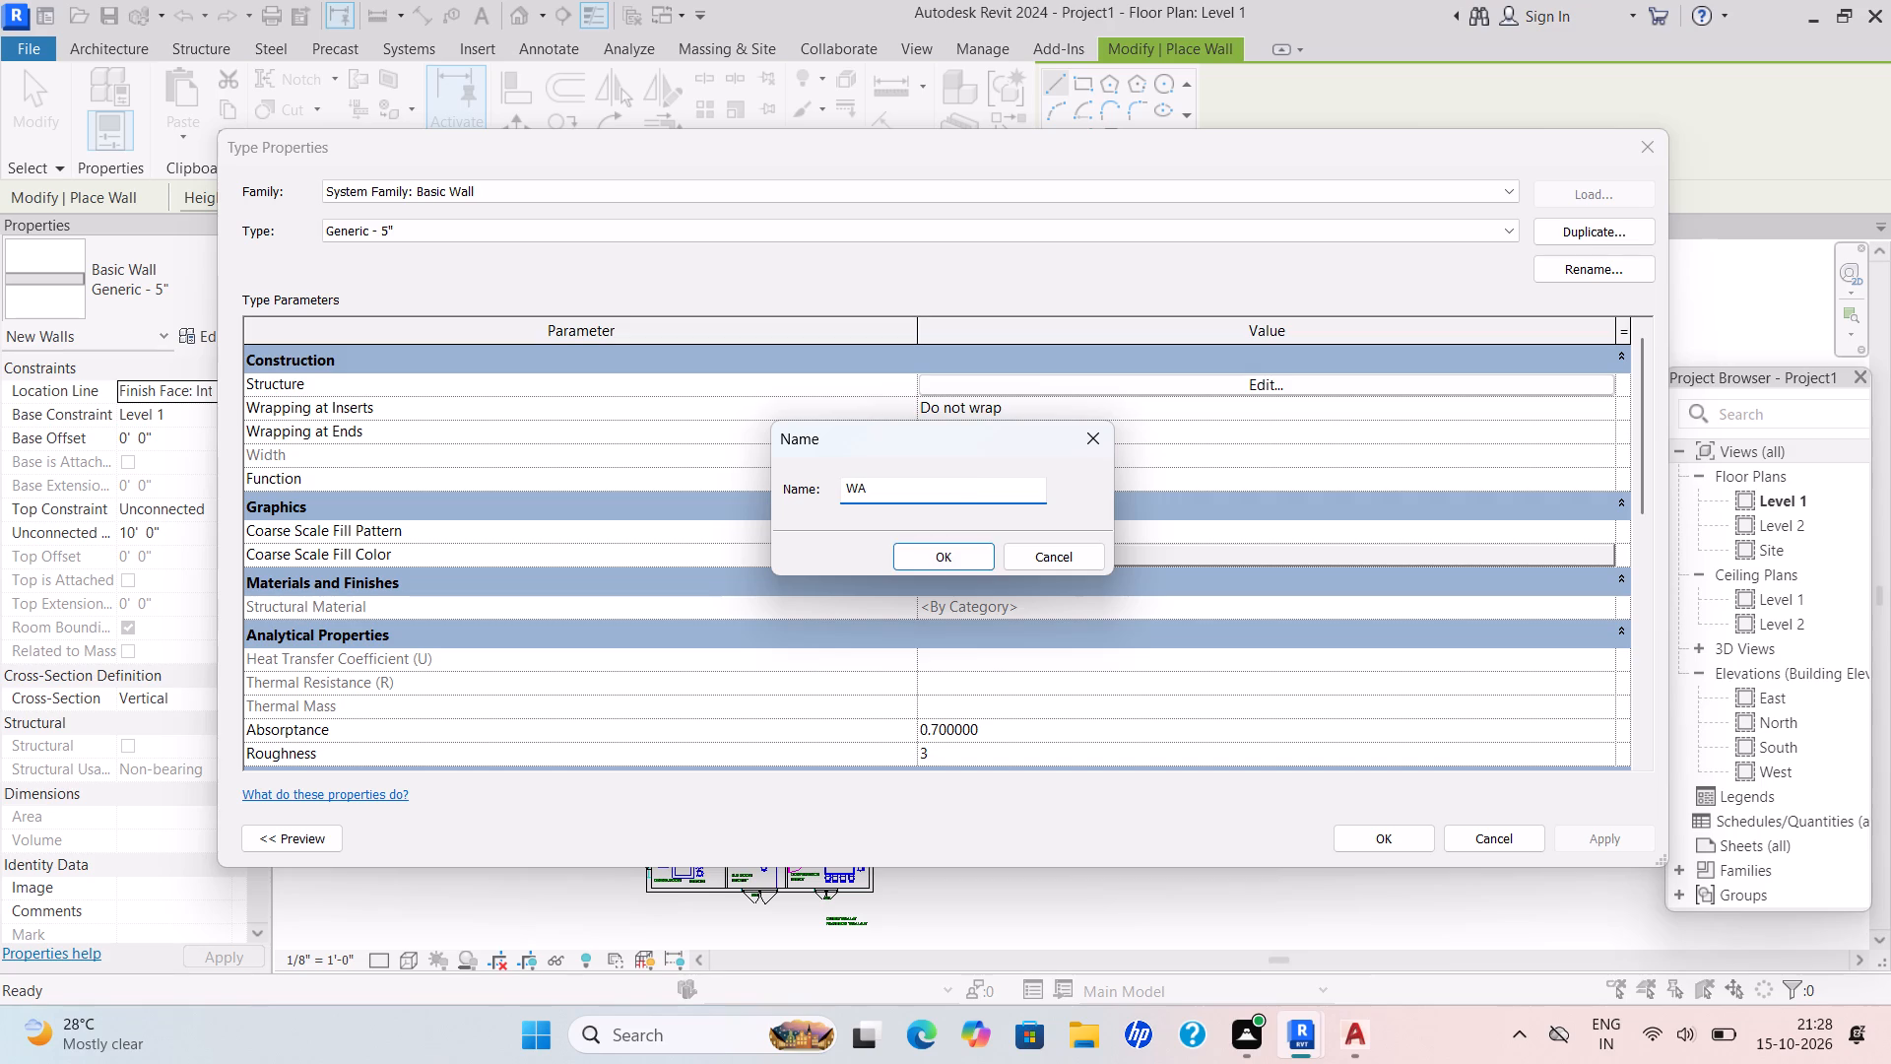
text(LL)
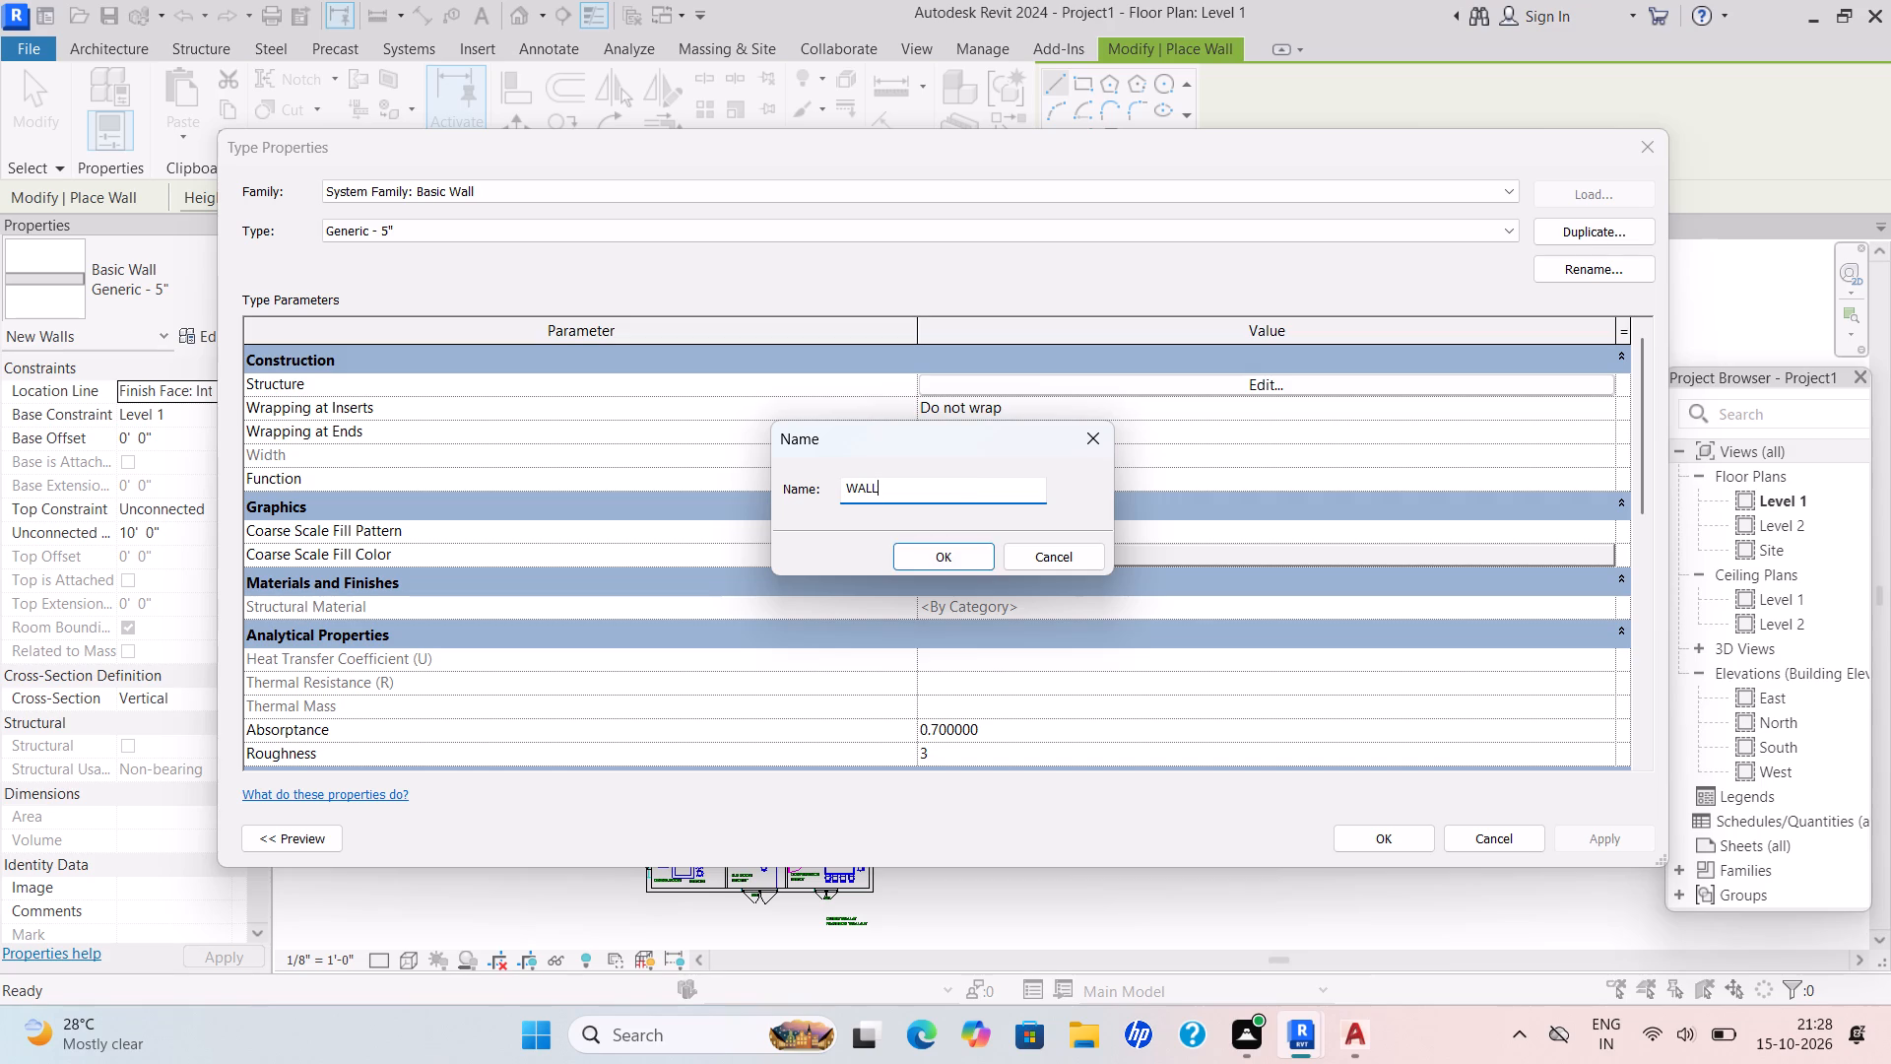
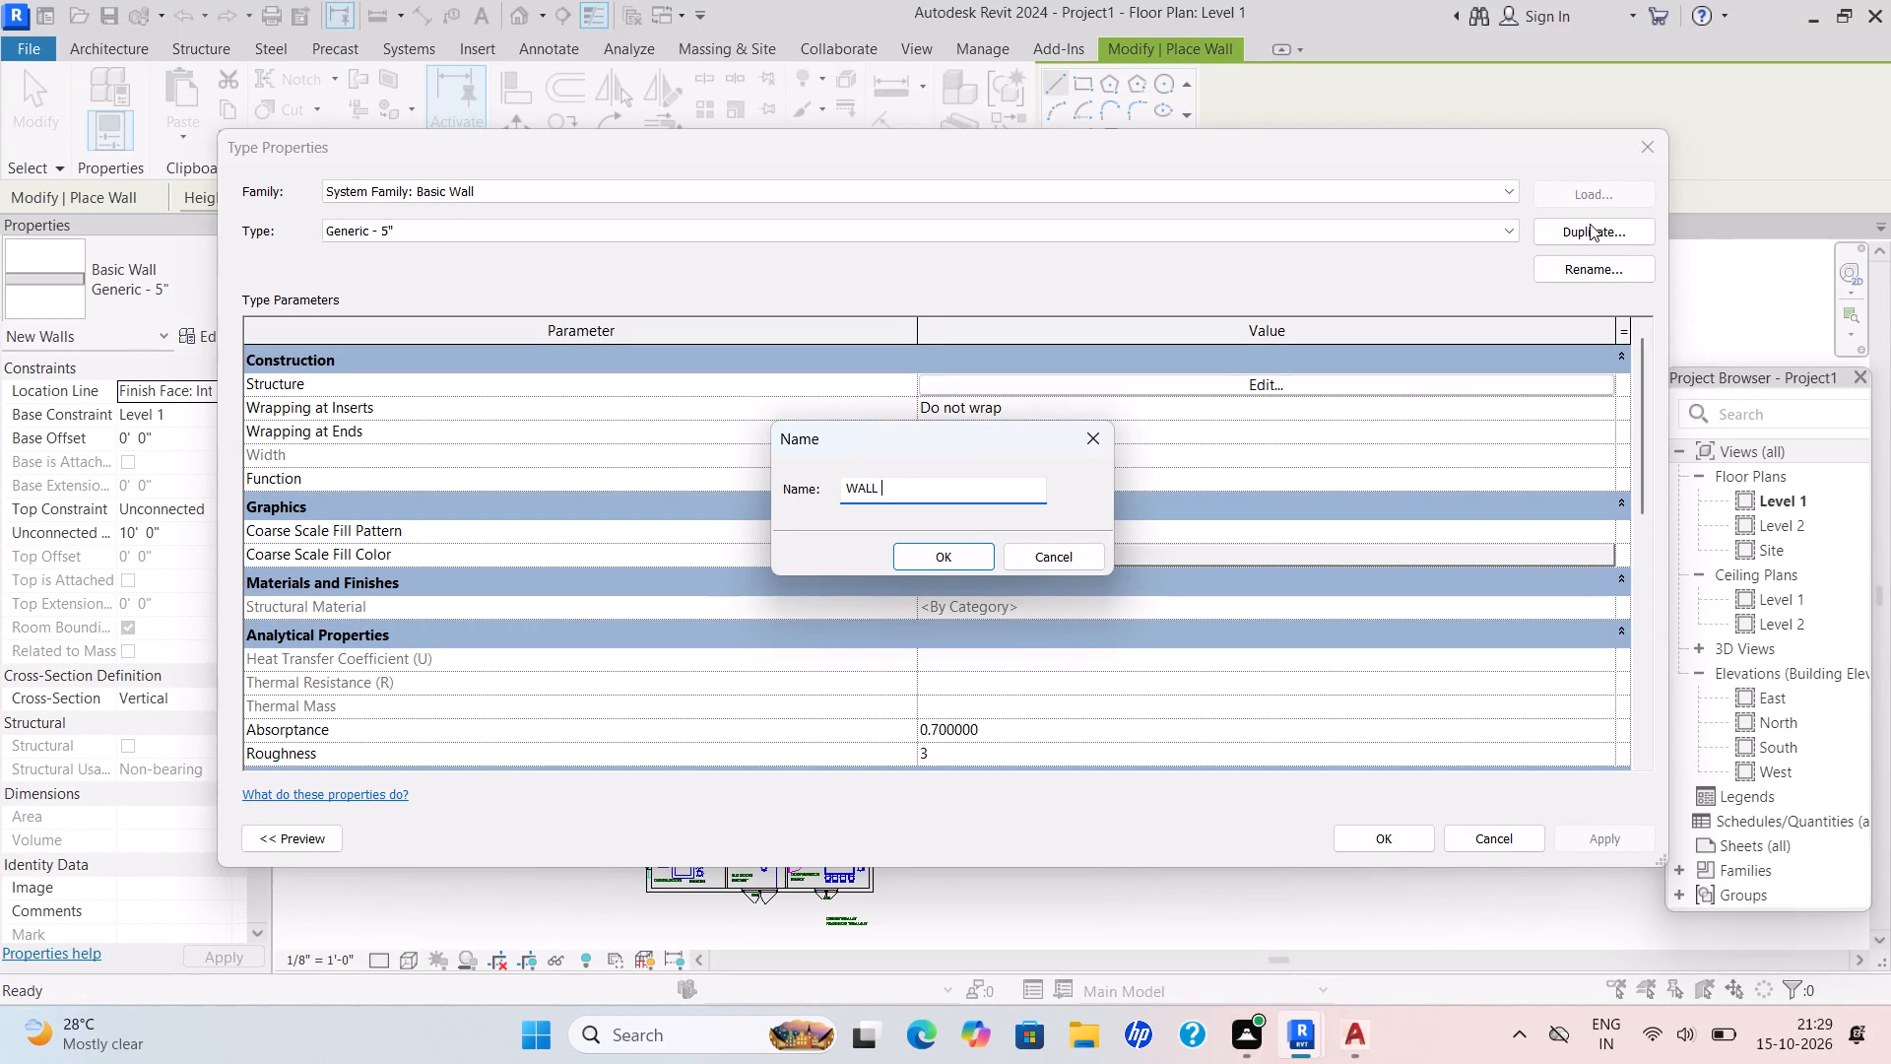
Replace the WALL name for the duplicated wall type with CMD 6" and create the type.
key(BackSpace)
key(BackSpace)
key(BackSpace)
key(BackSpace)
key(BackSpace)
key(BackSpace)
key(BackSpace)
key(BackSpace)
key(BackSpace)
key(BackSpace)
key(BackSpace)
key(BackSpace)
text(CM)
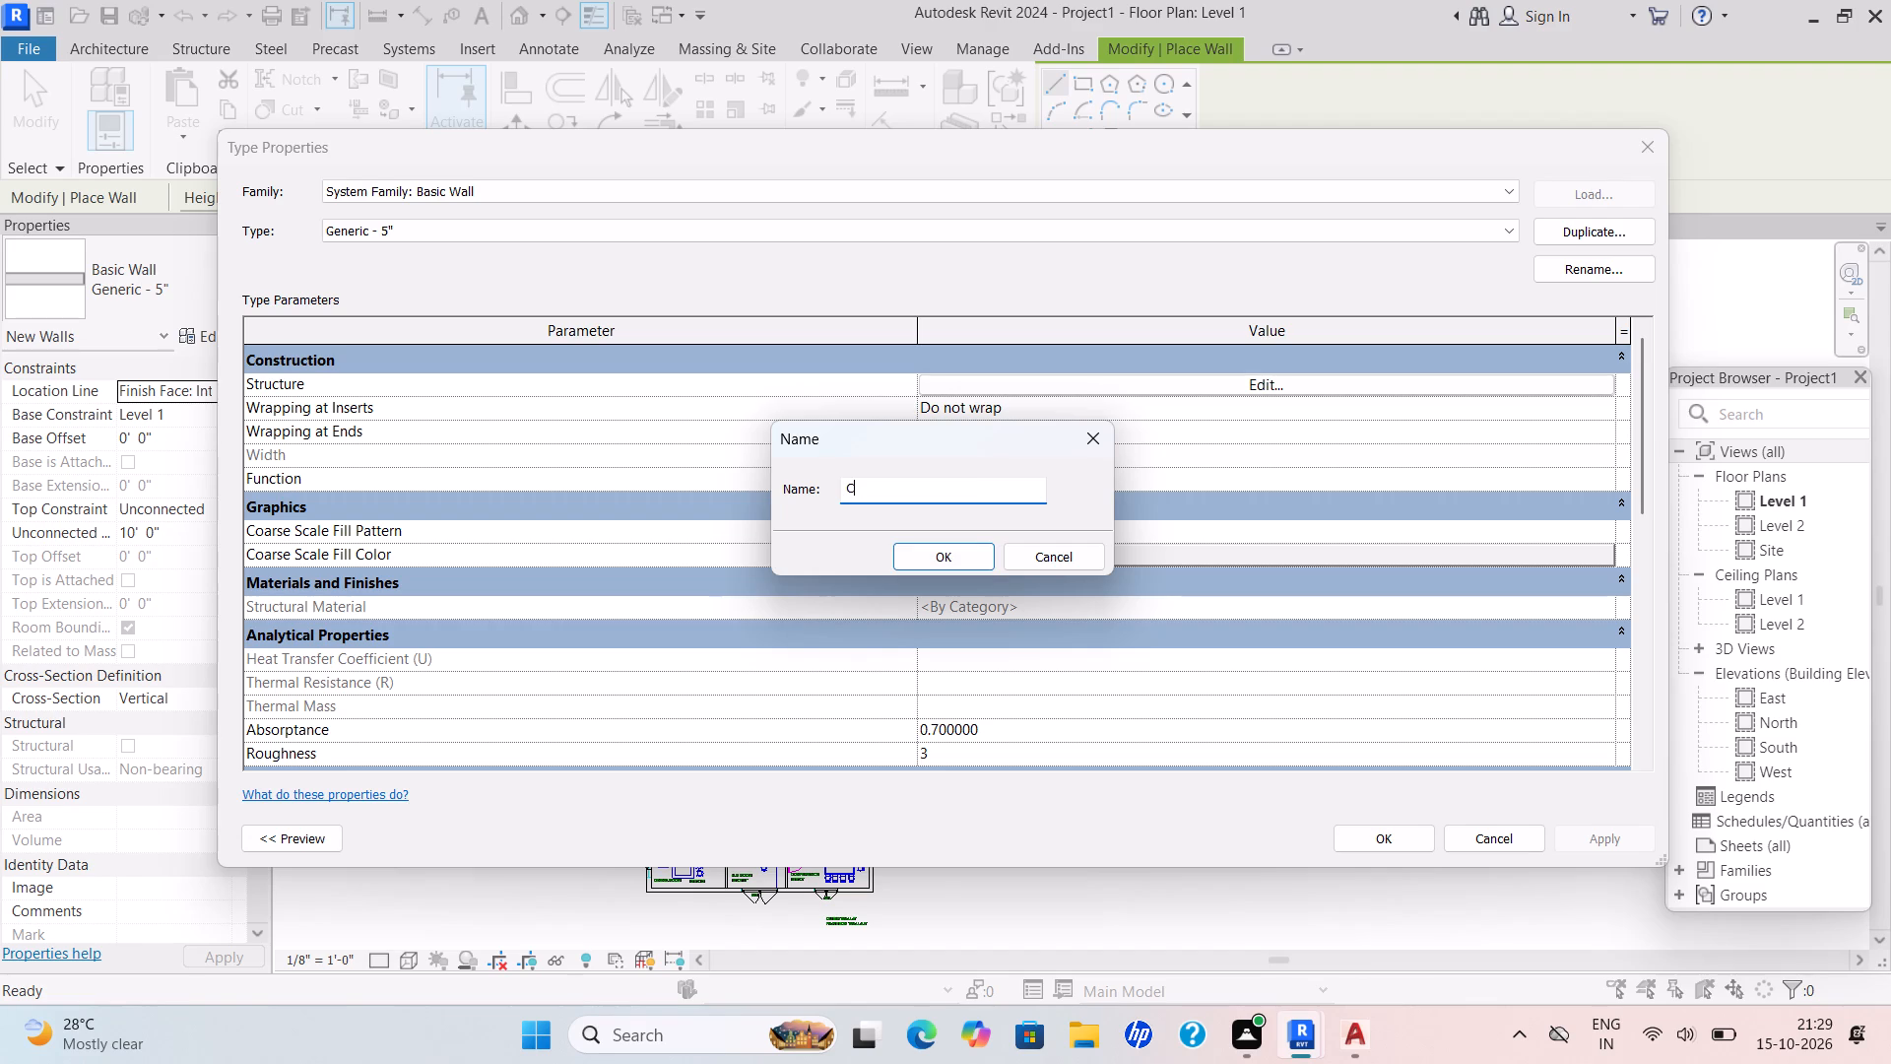
key(d)
key(space)
text(6")
key(Return)
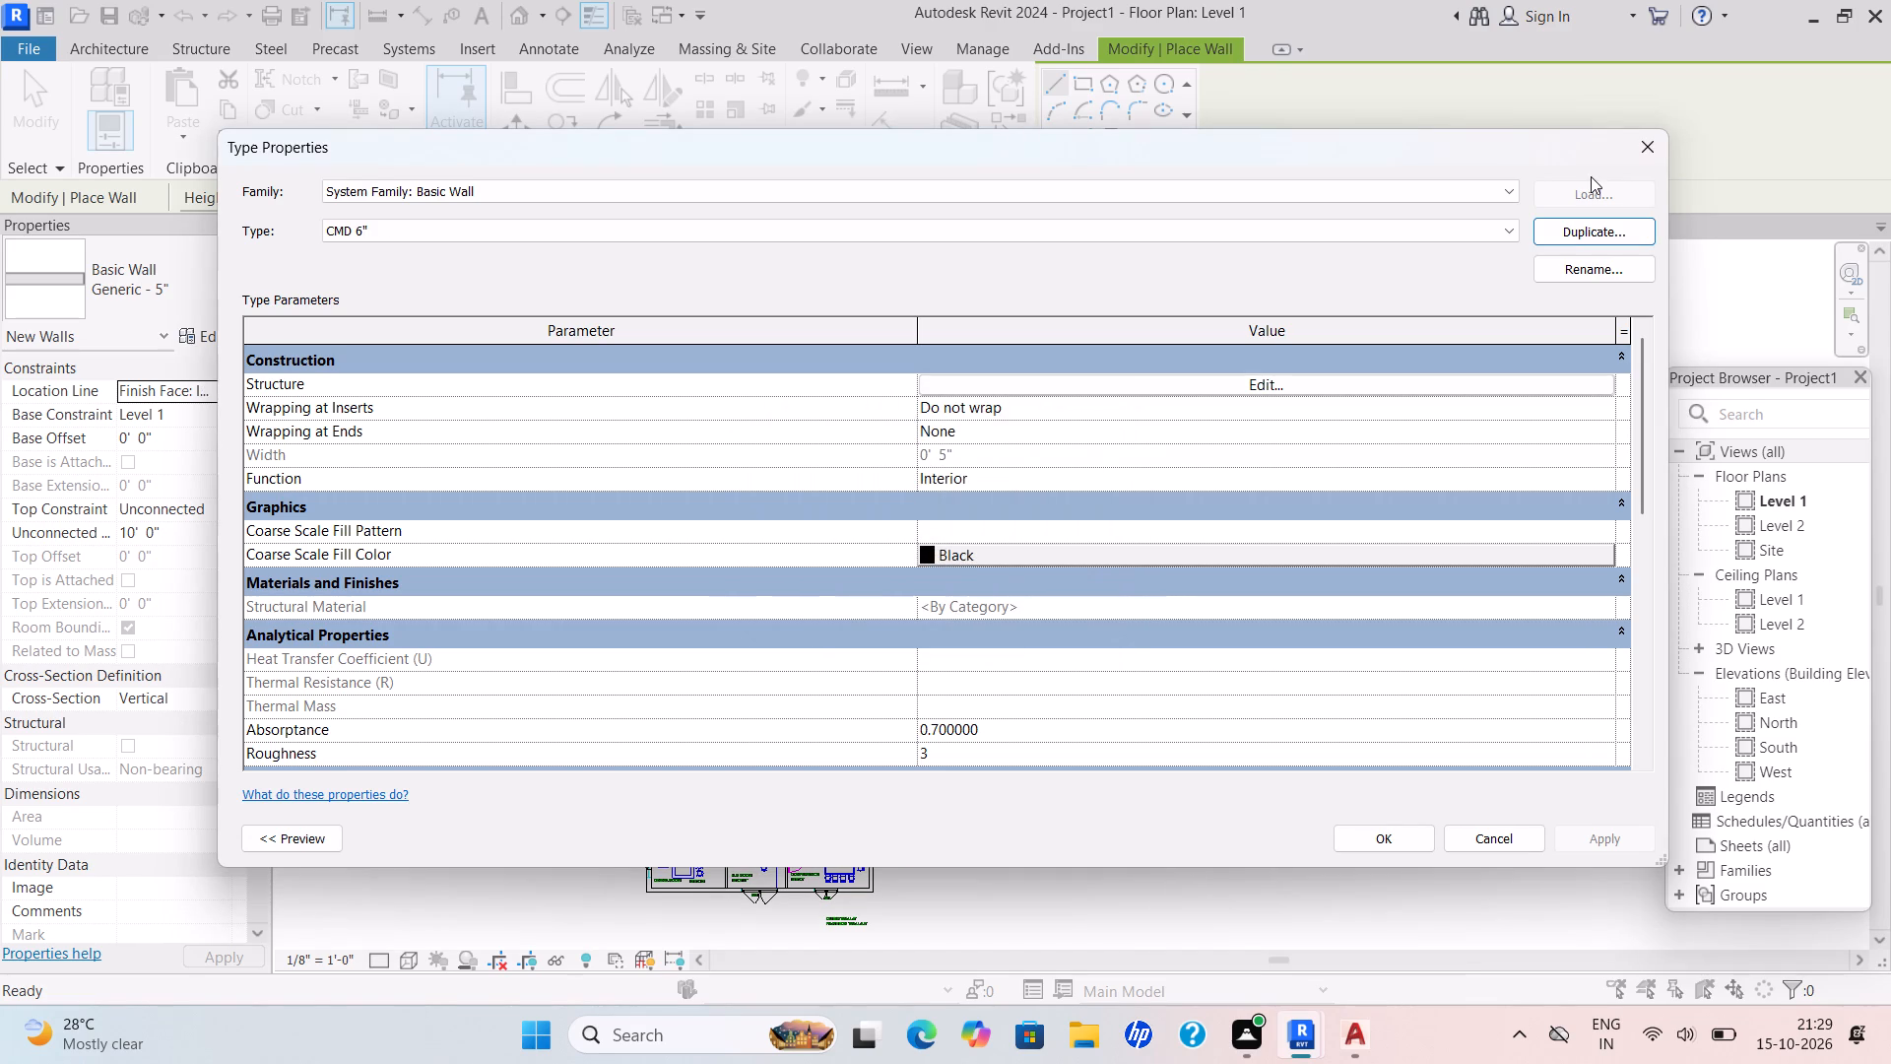
Set the structure layer thickness of the CMD 6" wall type to 6" and apply the type changes.
click(1264, 387)
drag(893, 379, 724, 426)
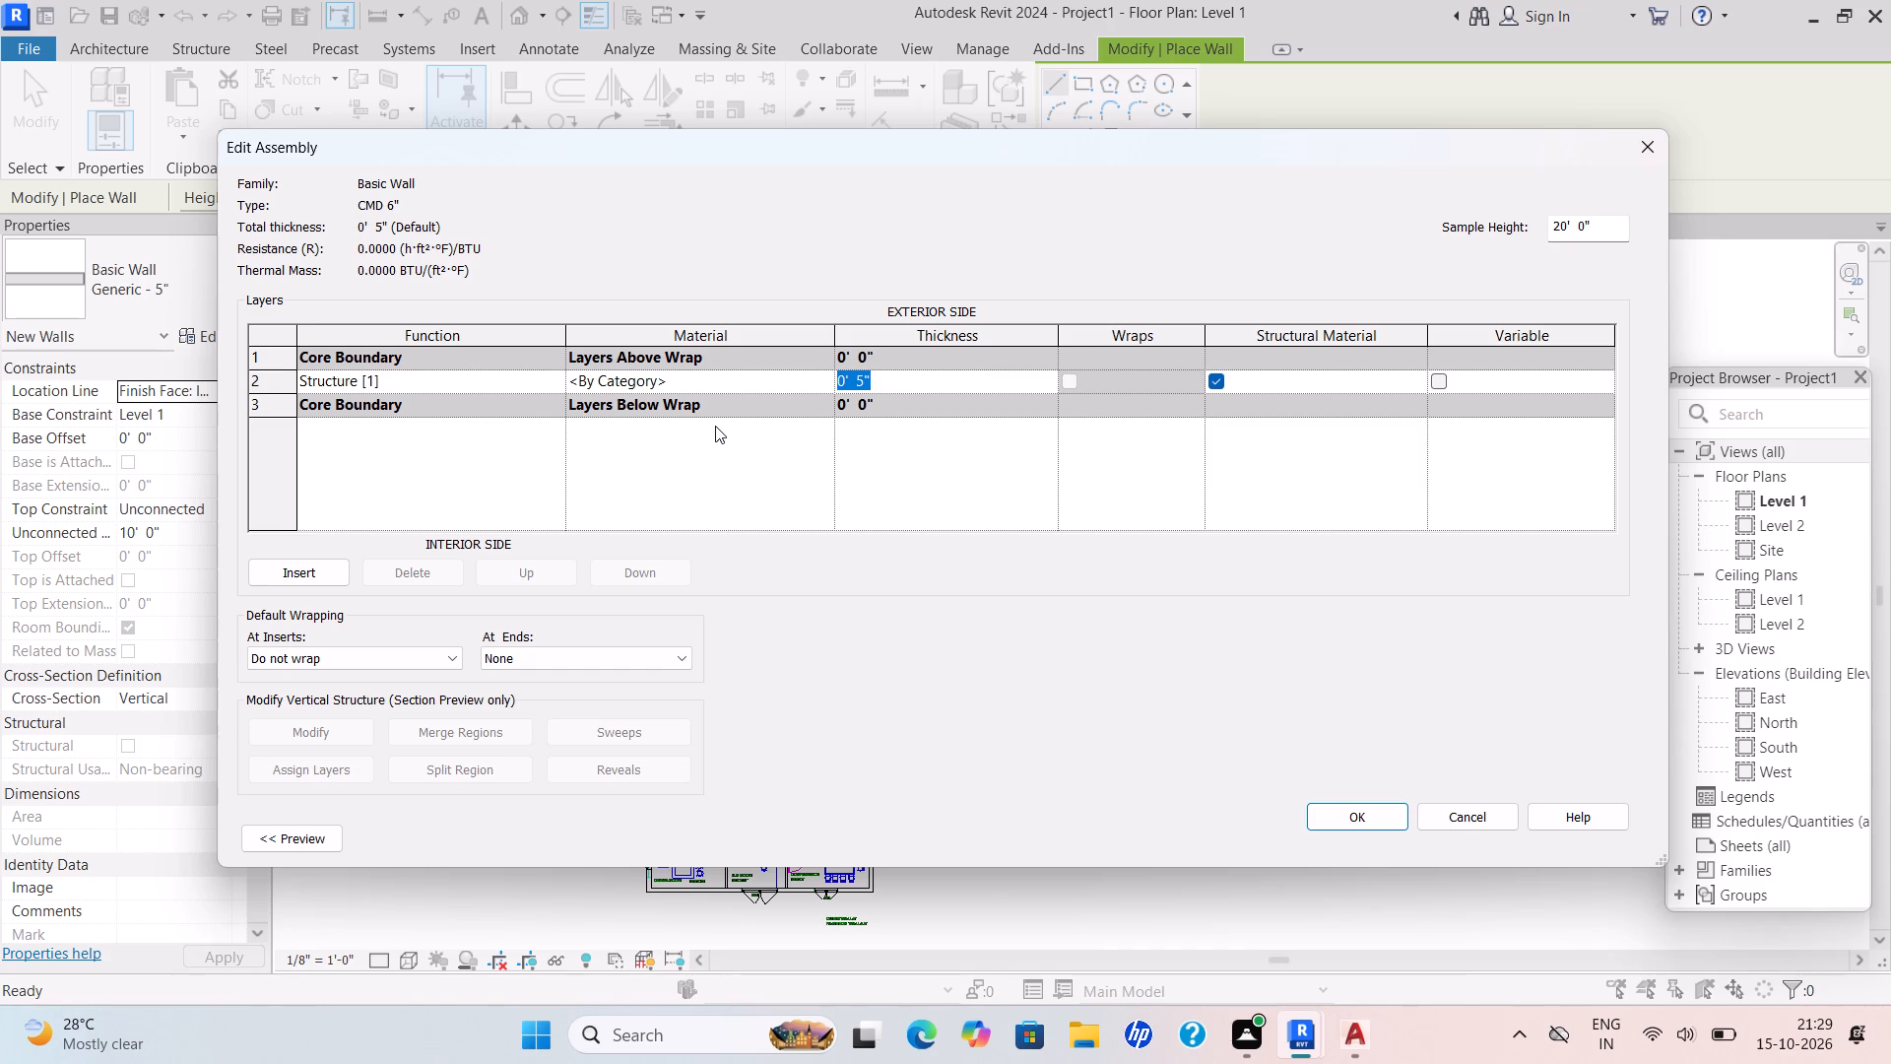
key(BackSpace)
text(6")
key(Return)
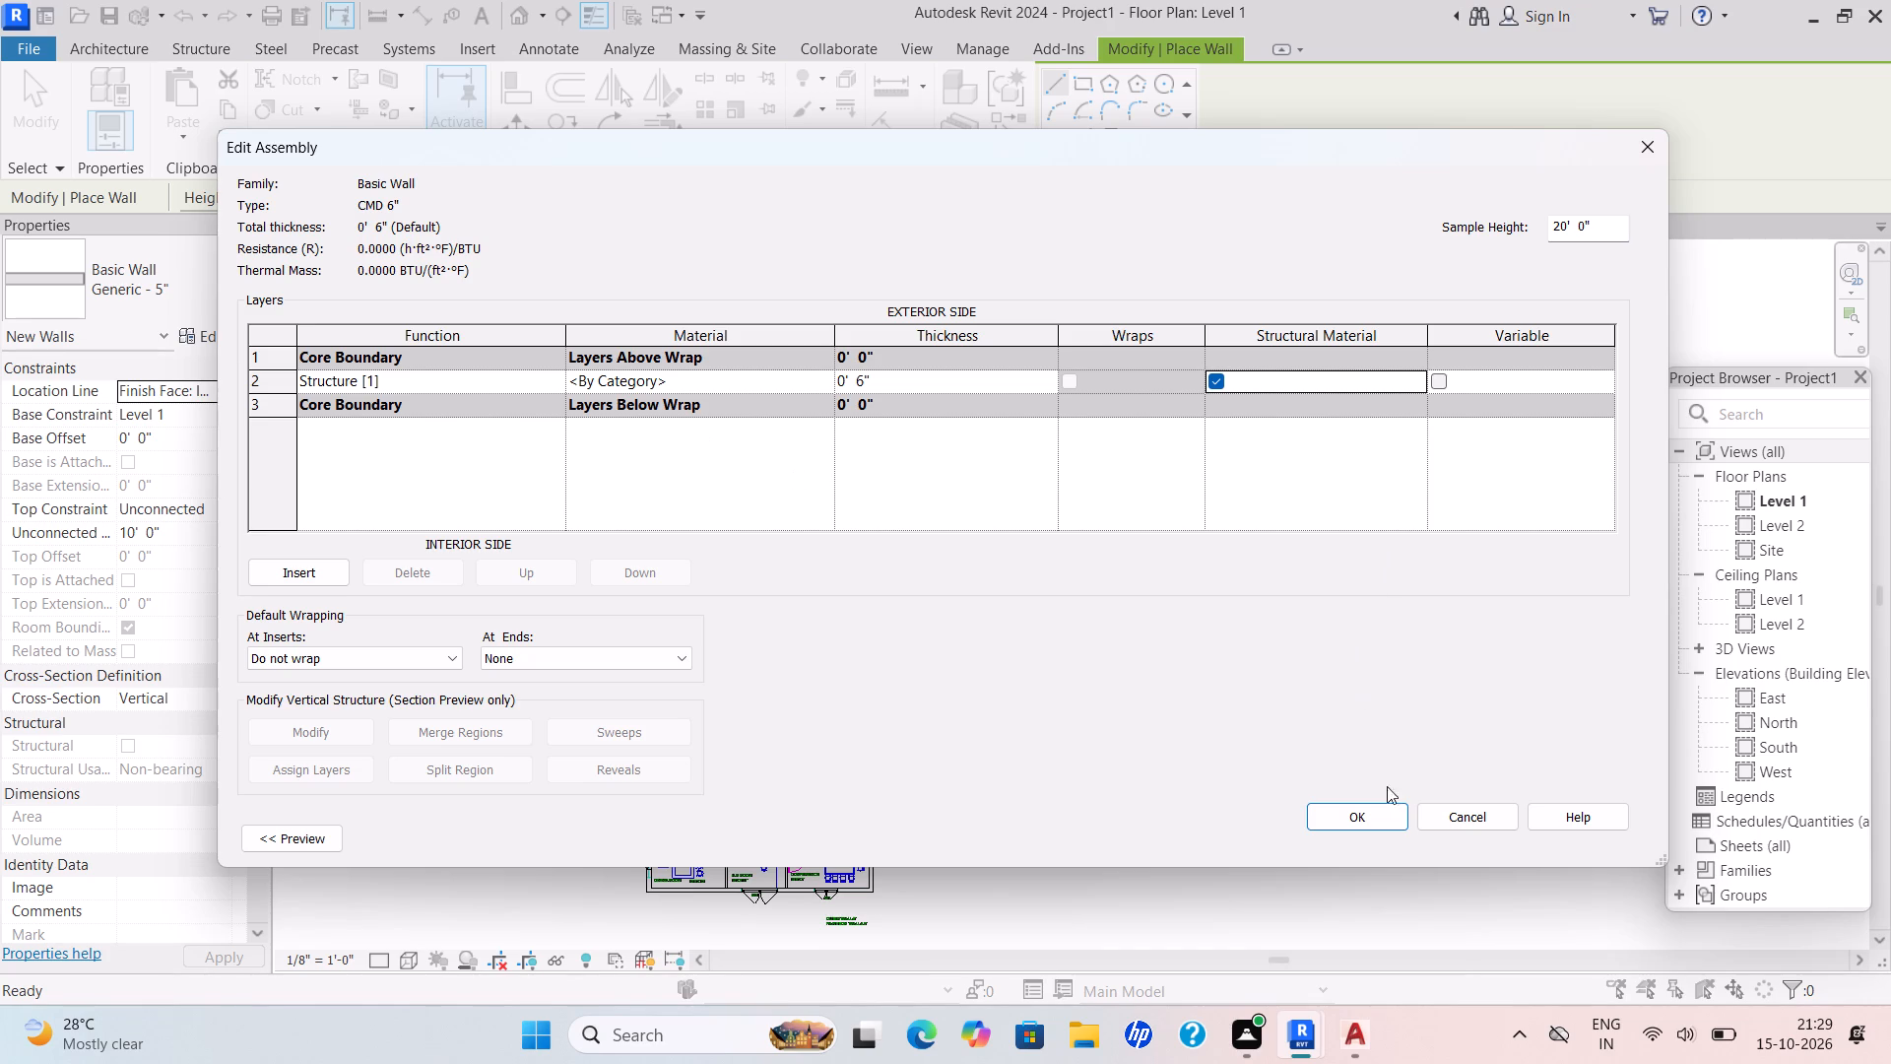
drag(1379, 821, 1359, 816)
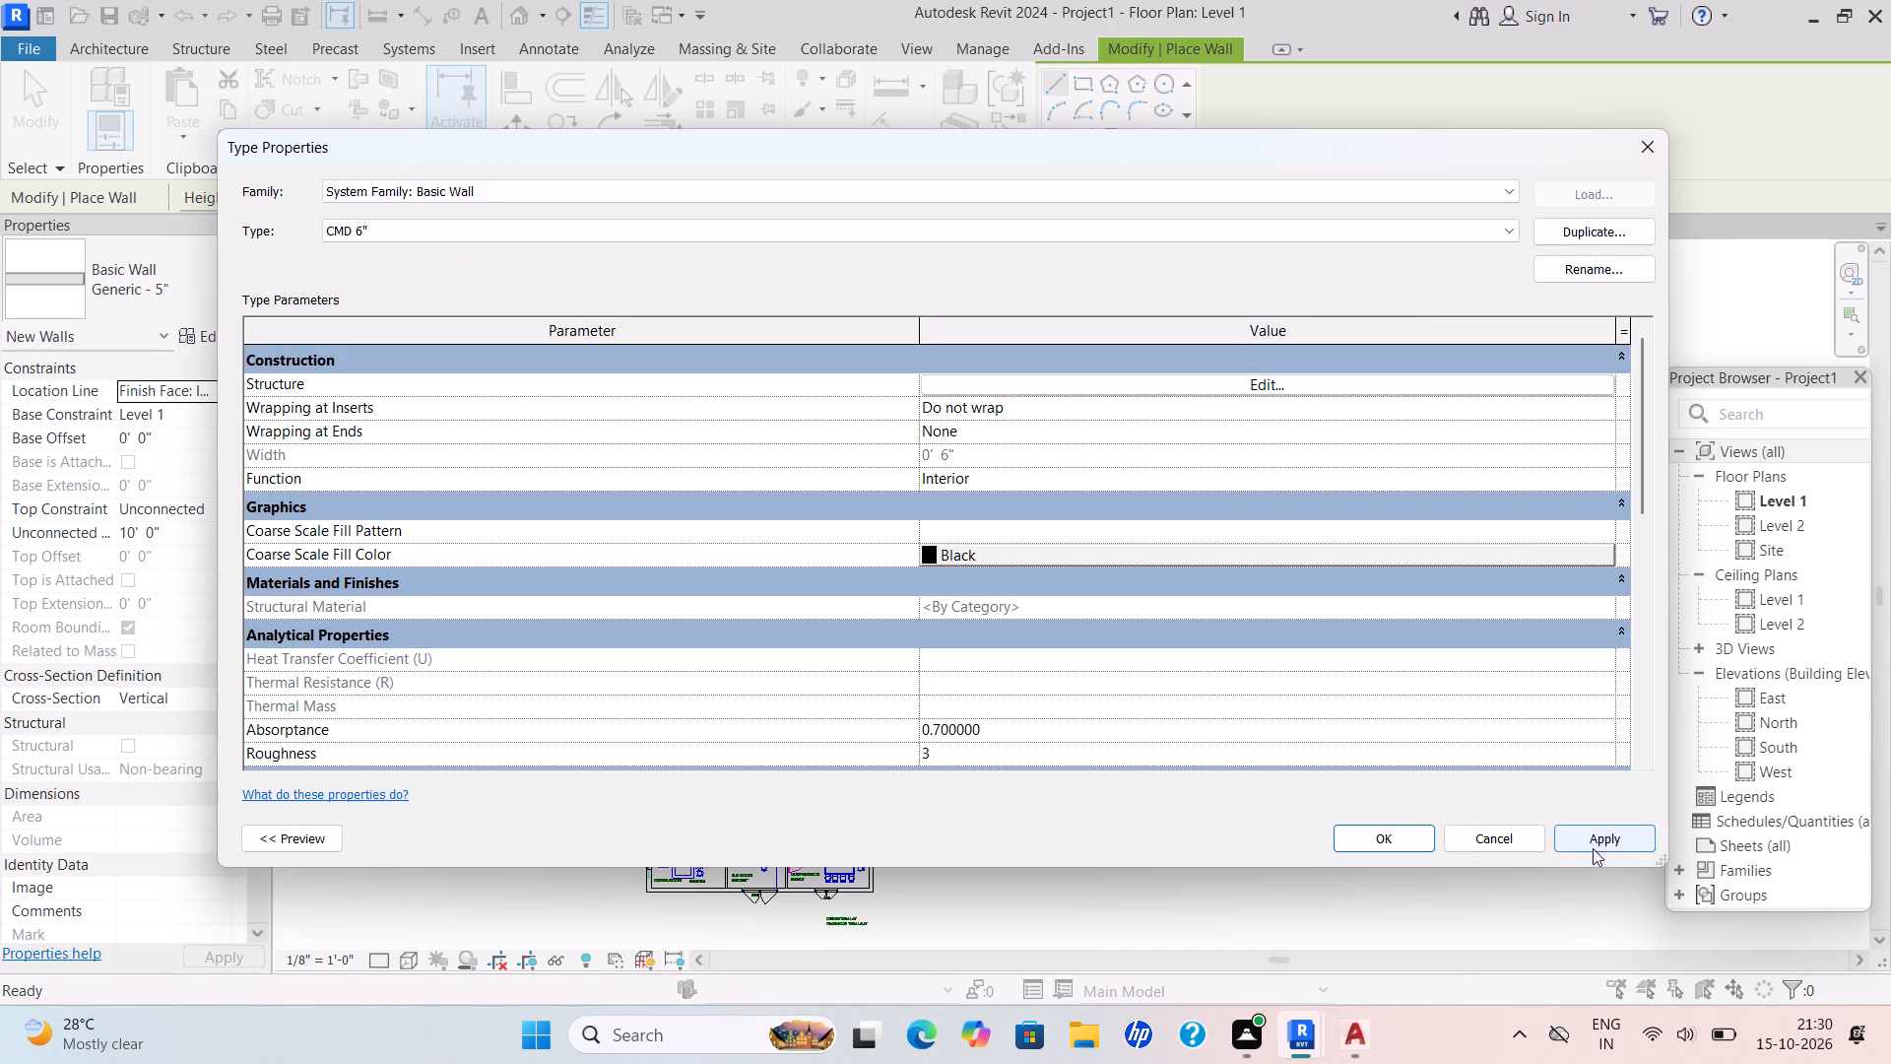
click(1593, 848)
click(1375, 844)
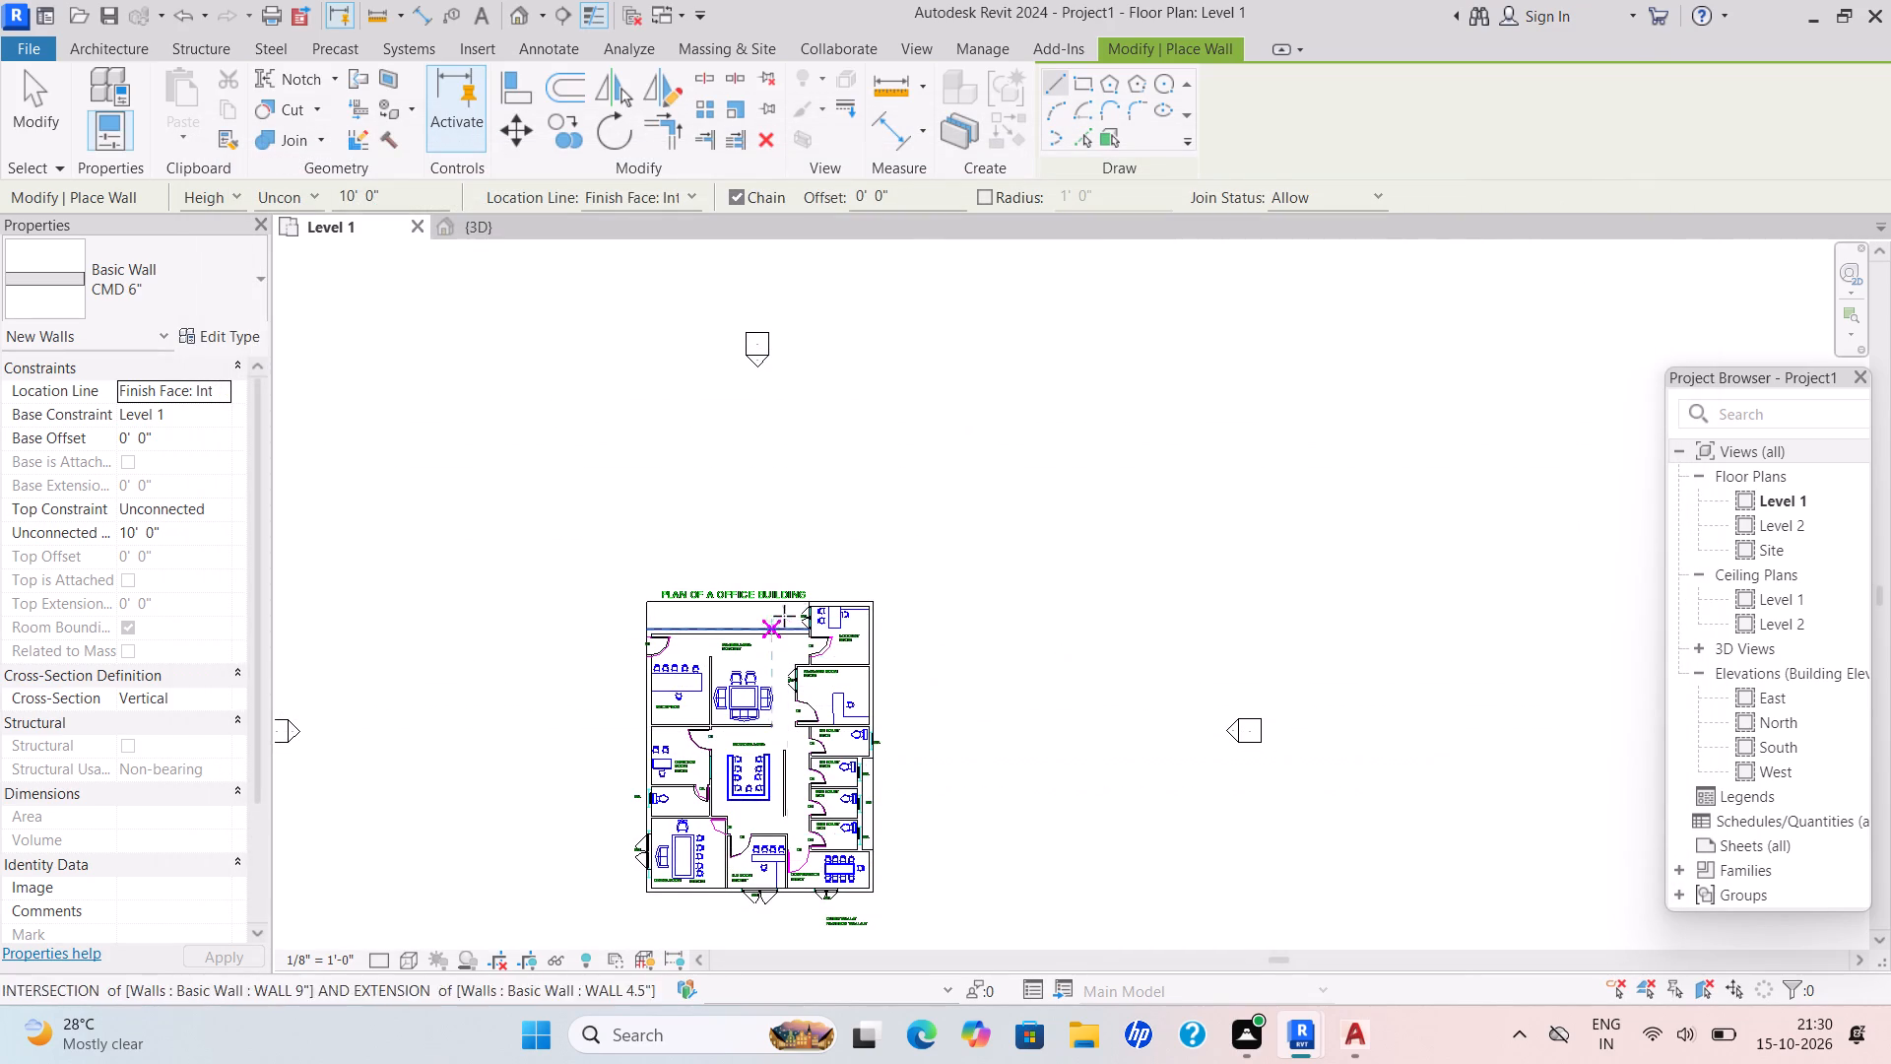
Draw a closed rectangular enclosure of CMD 6" walls around the office building, about 64' wide and 84' long.
scroll(788, 615, down, 1)
middle_drag(788, 615, 942, 382)
scroll(943, 380, up, 1)
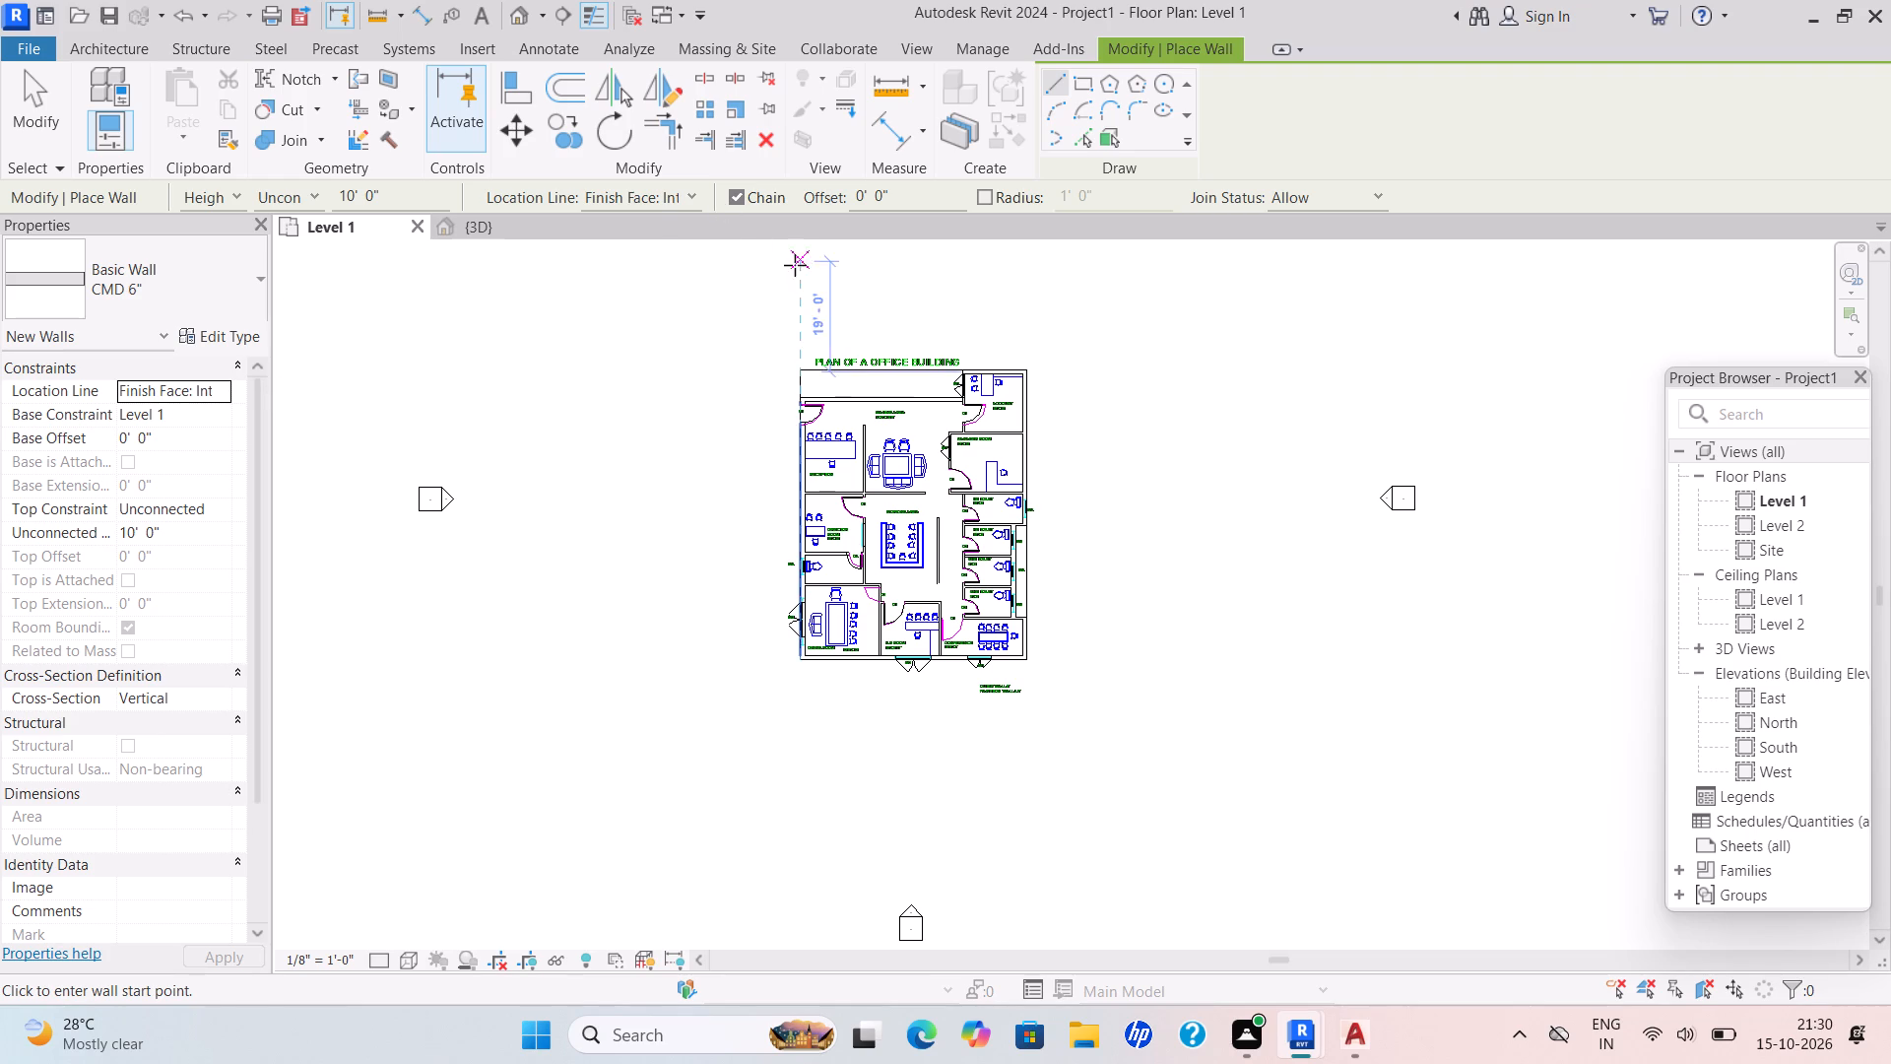
middle_drag(795, 270, 761, 387)
scroll(799, 274, down, 1)
click(706, 396)
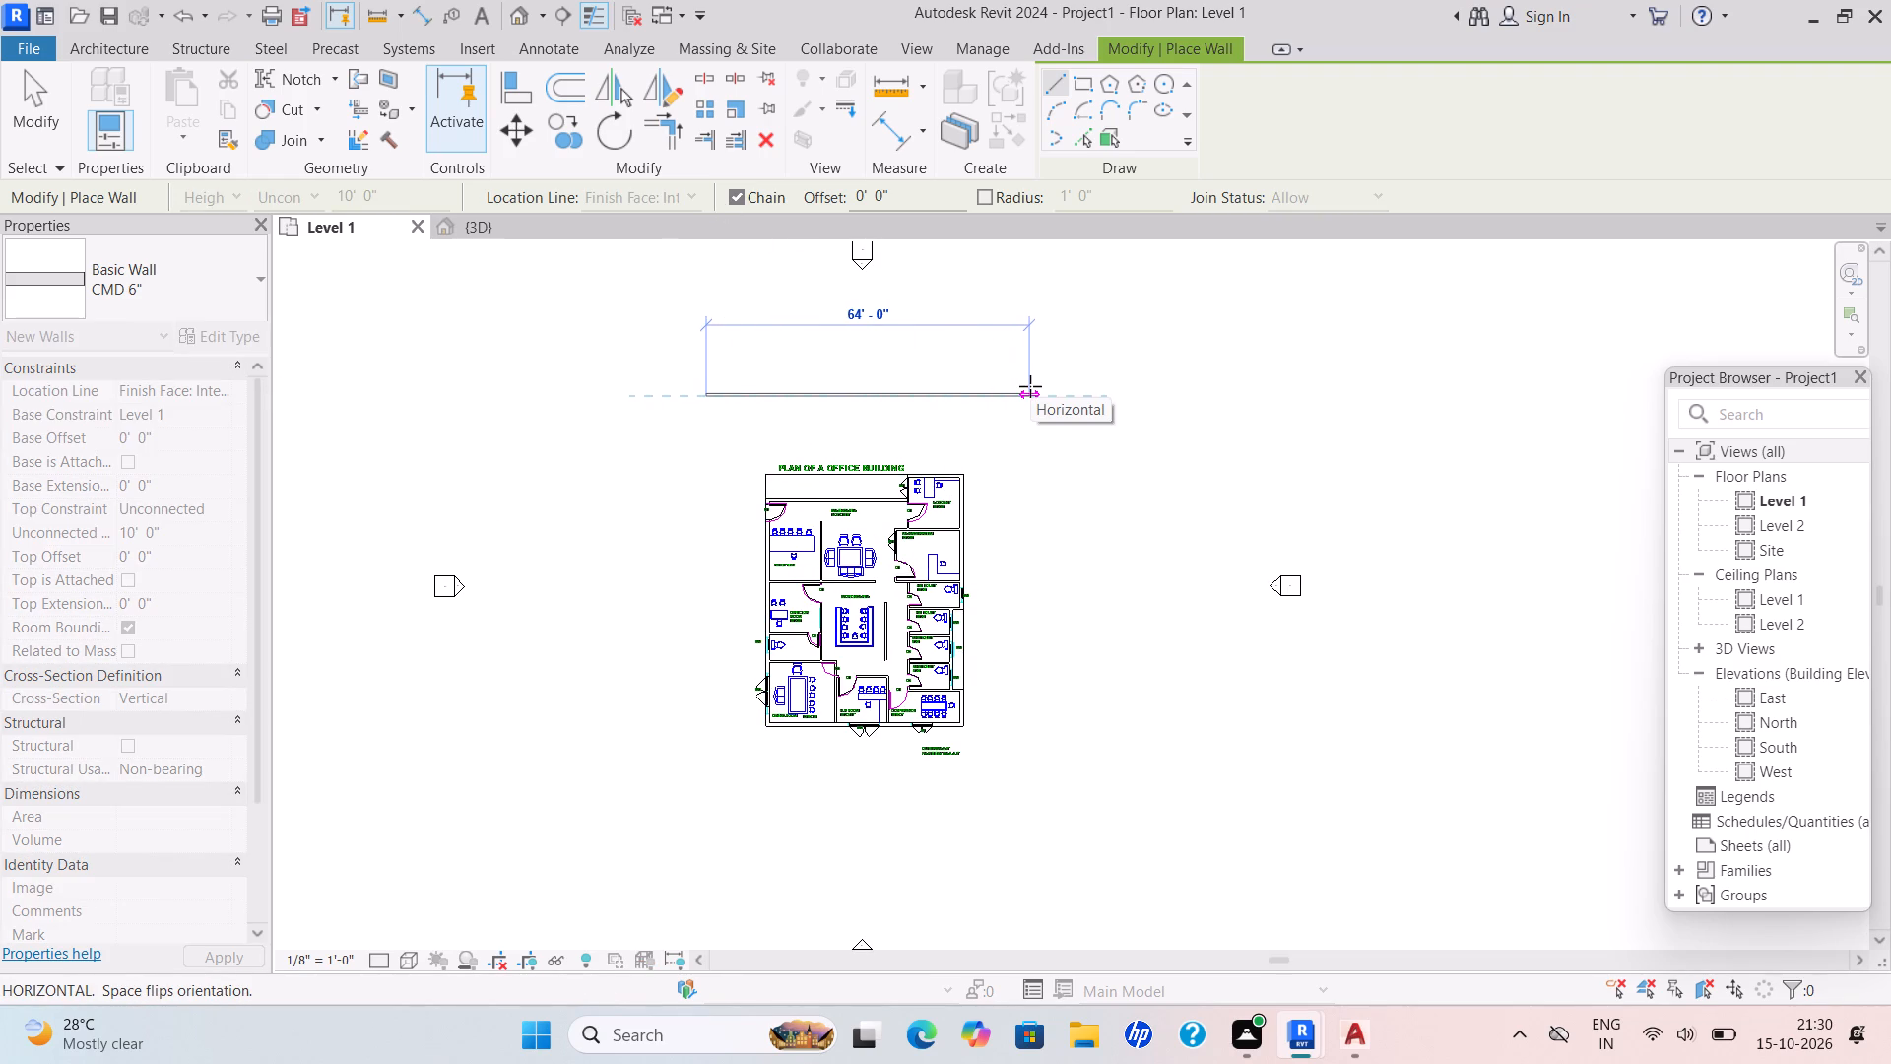
drag(1030, 386, 1032, 449)
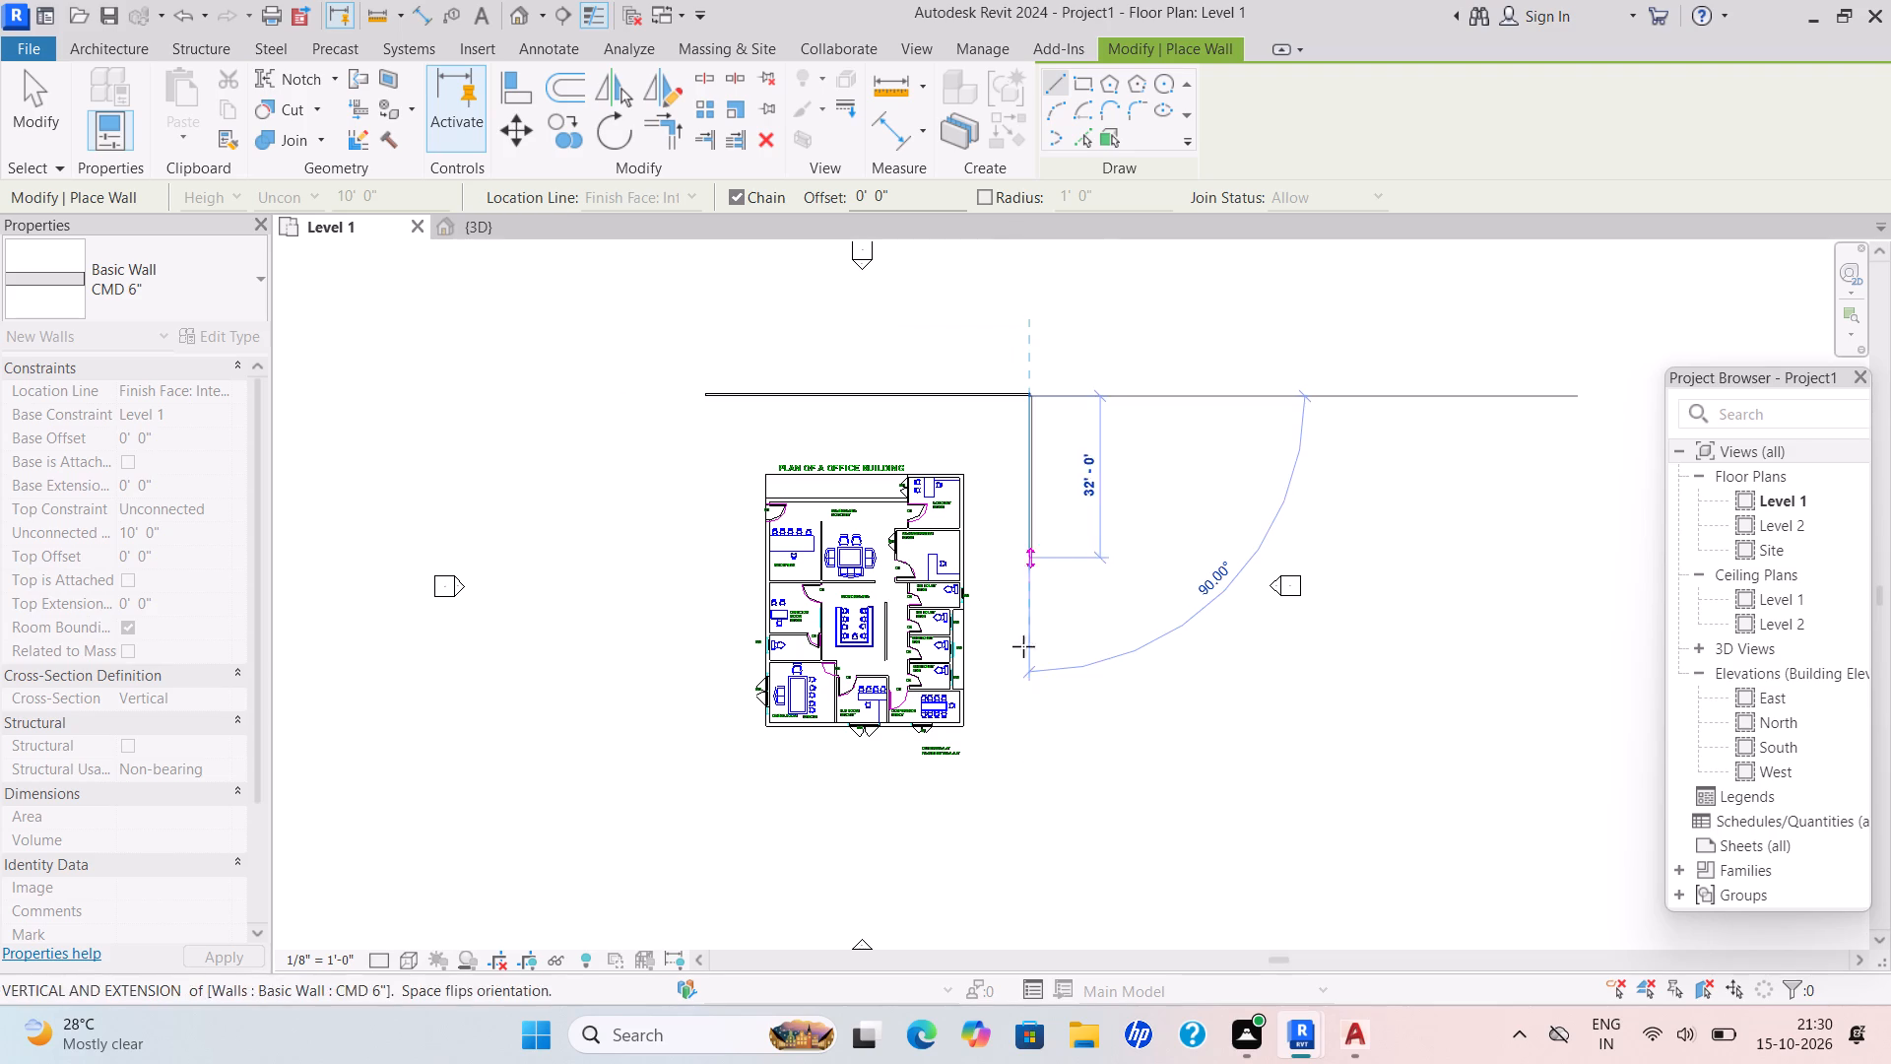
scroll(1037, 815, up, 1)
click(1037, 822)
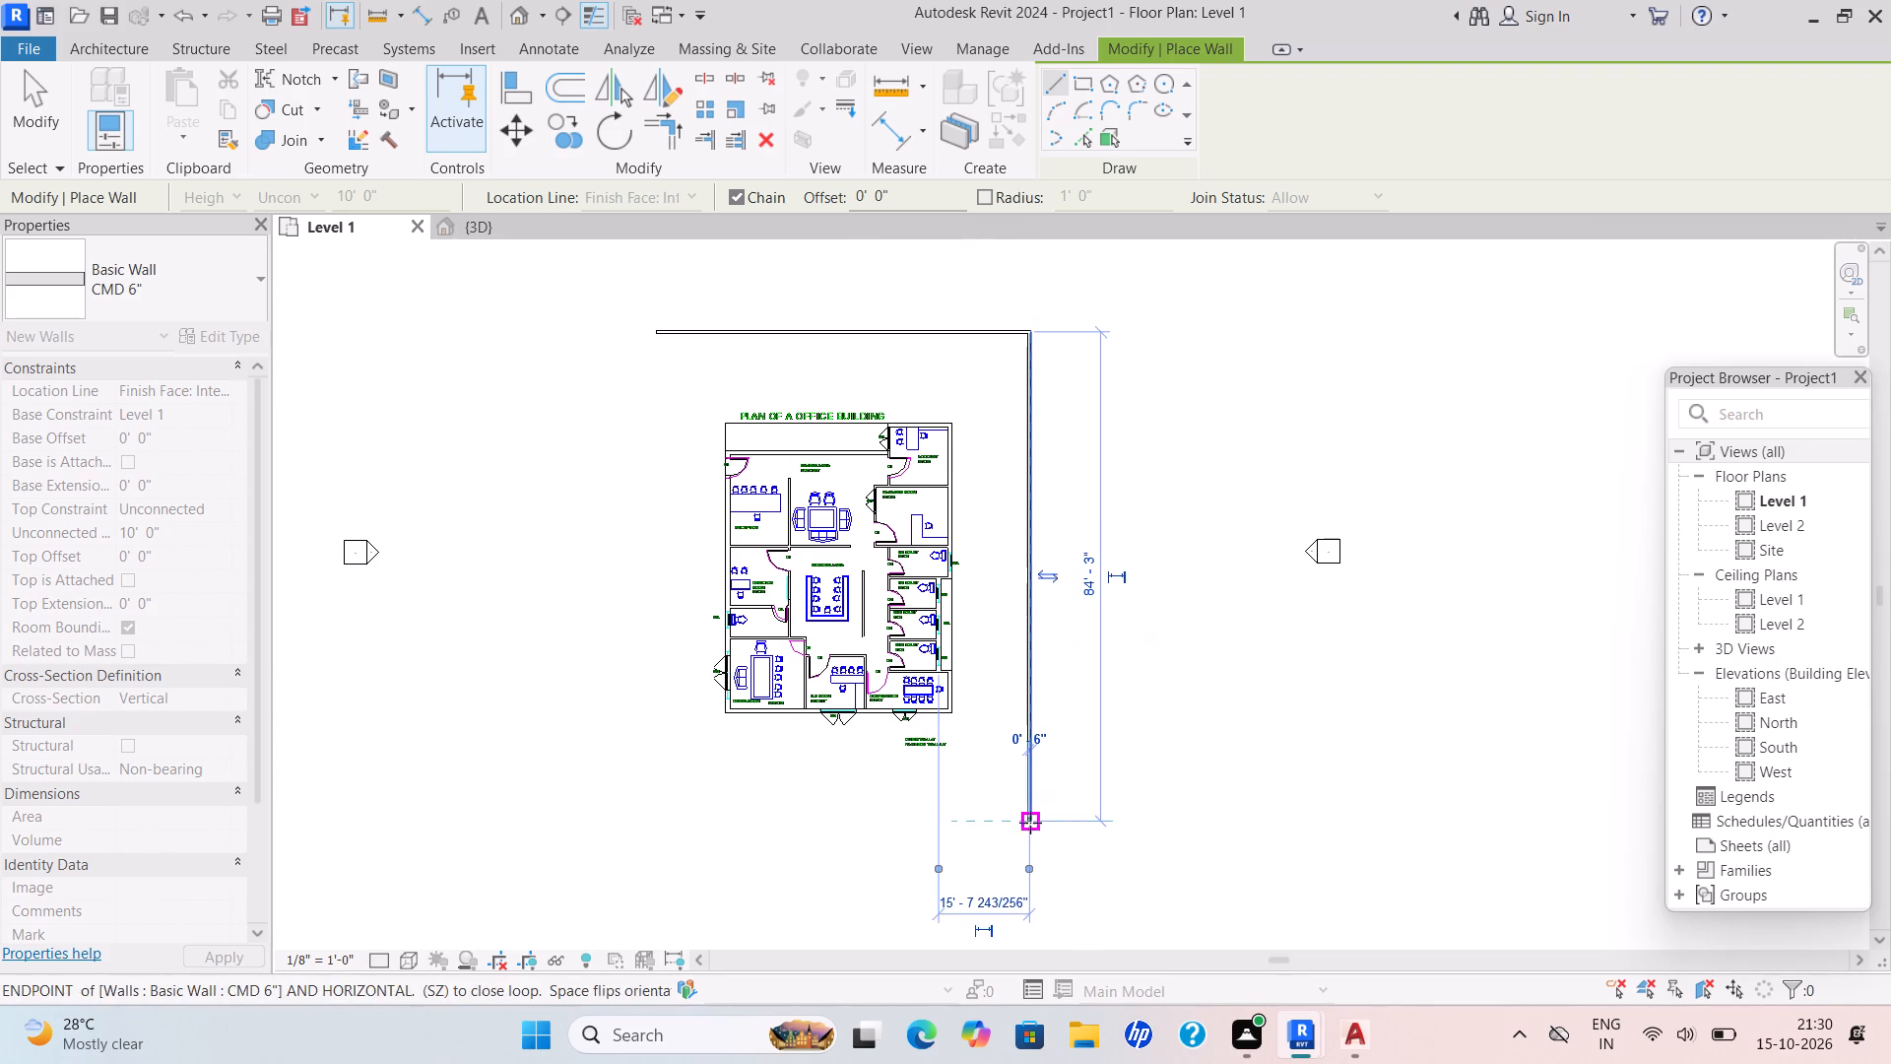
click(666, 833)
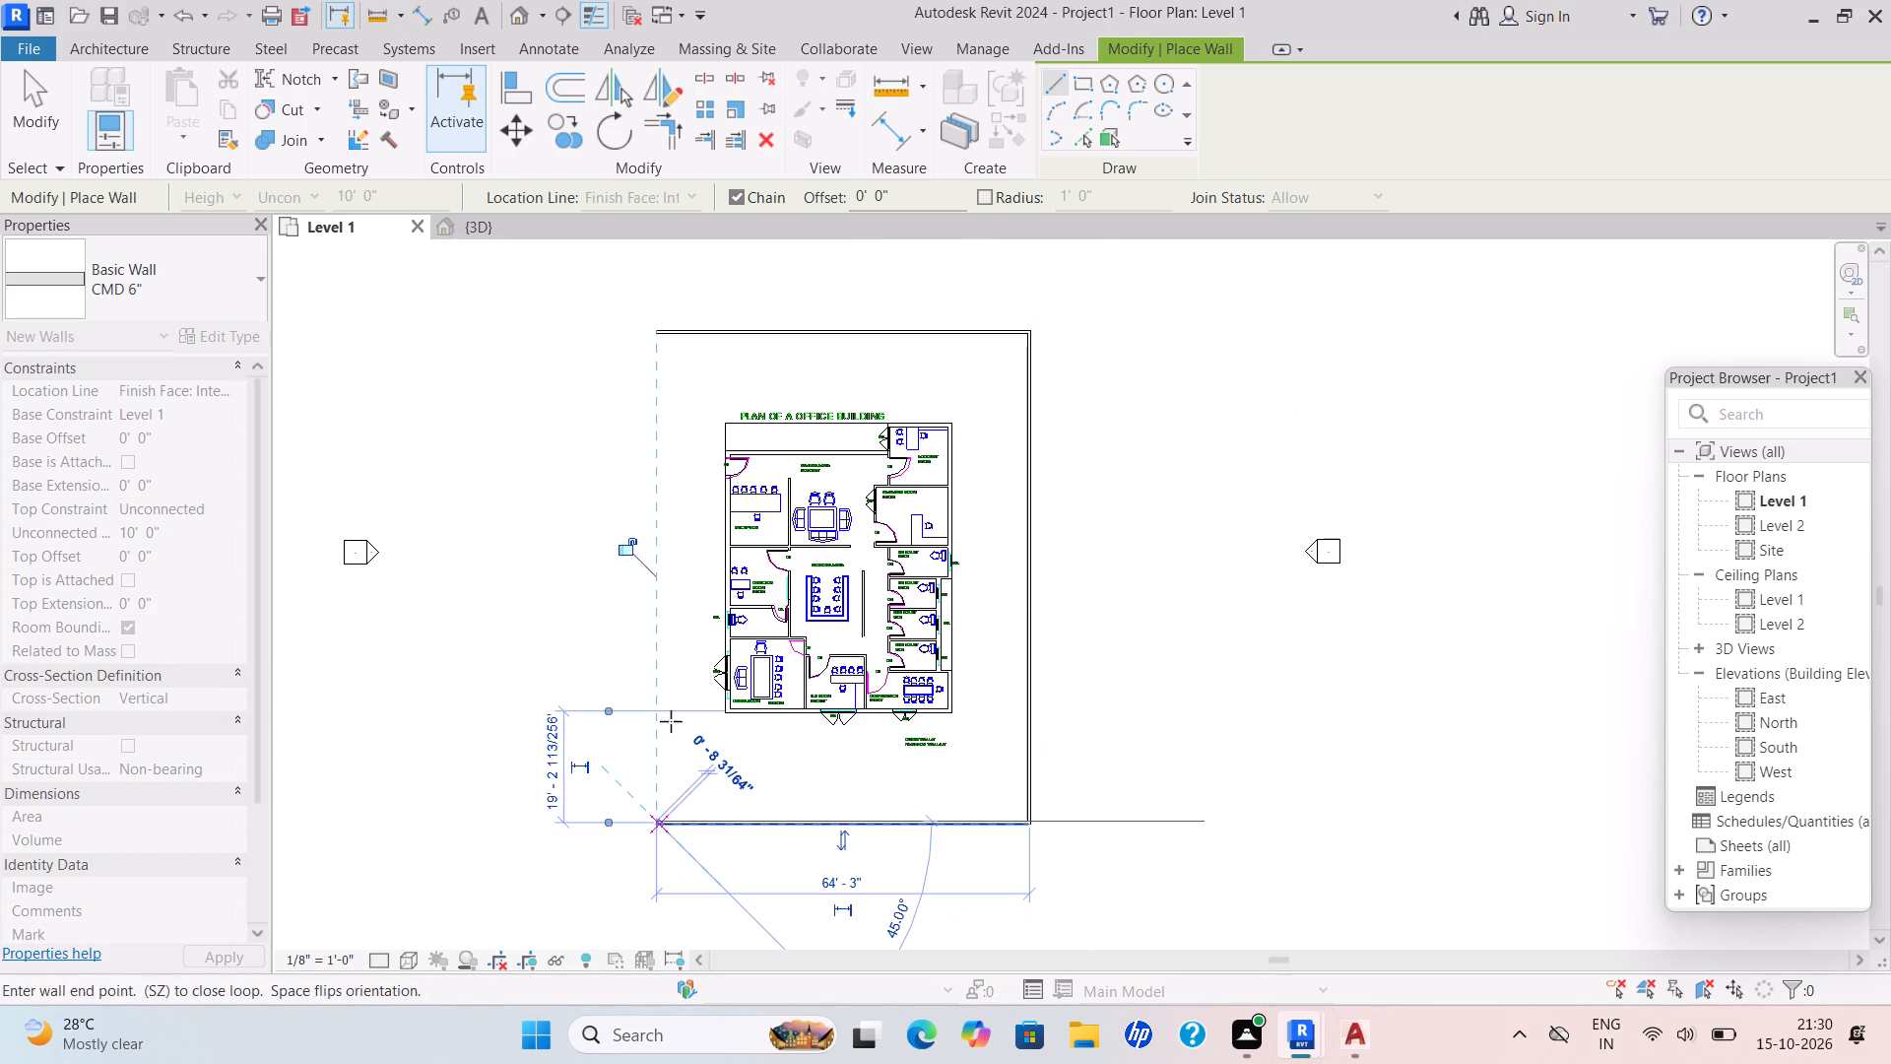
scroll(661, 317, up, 10)
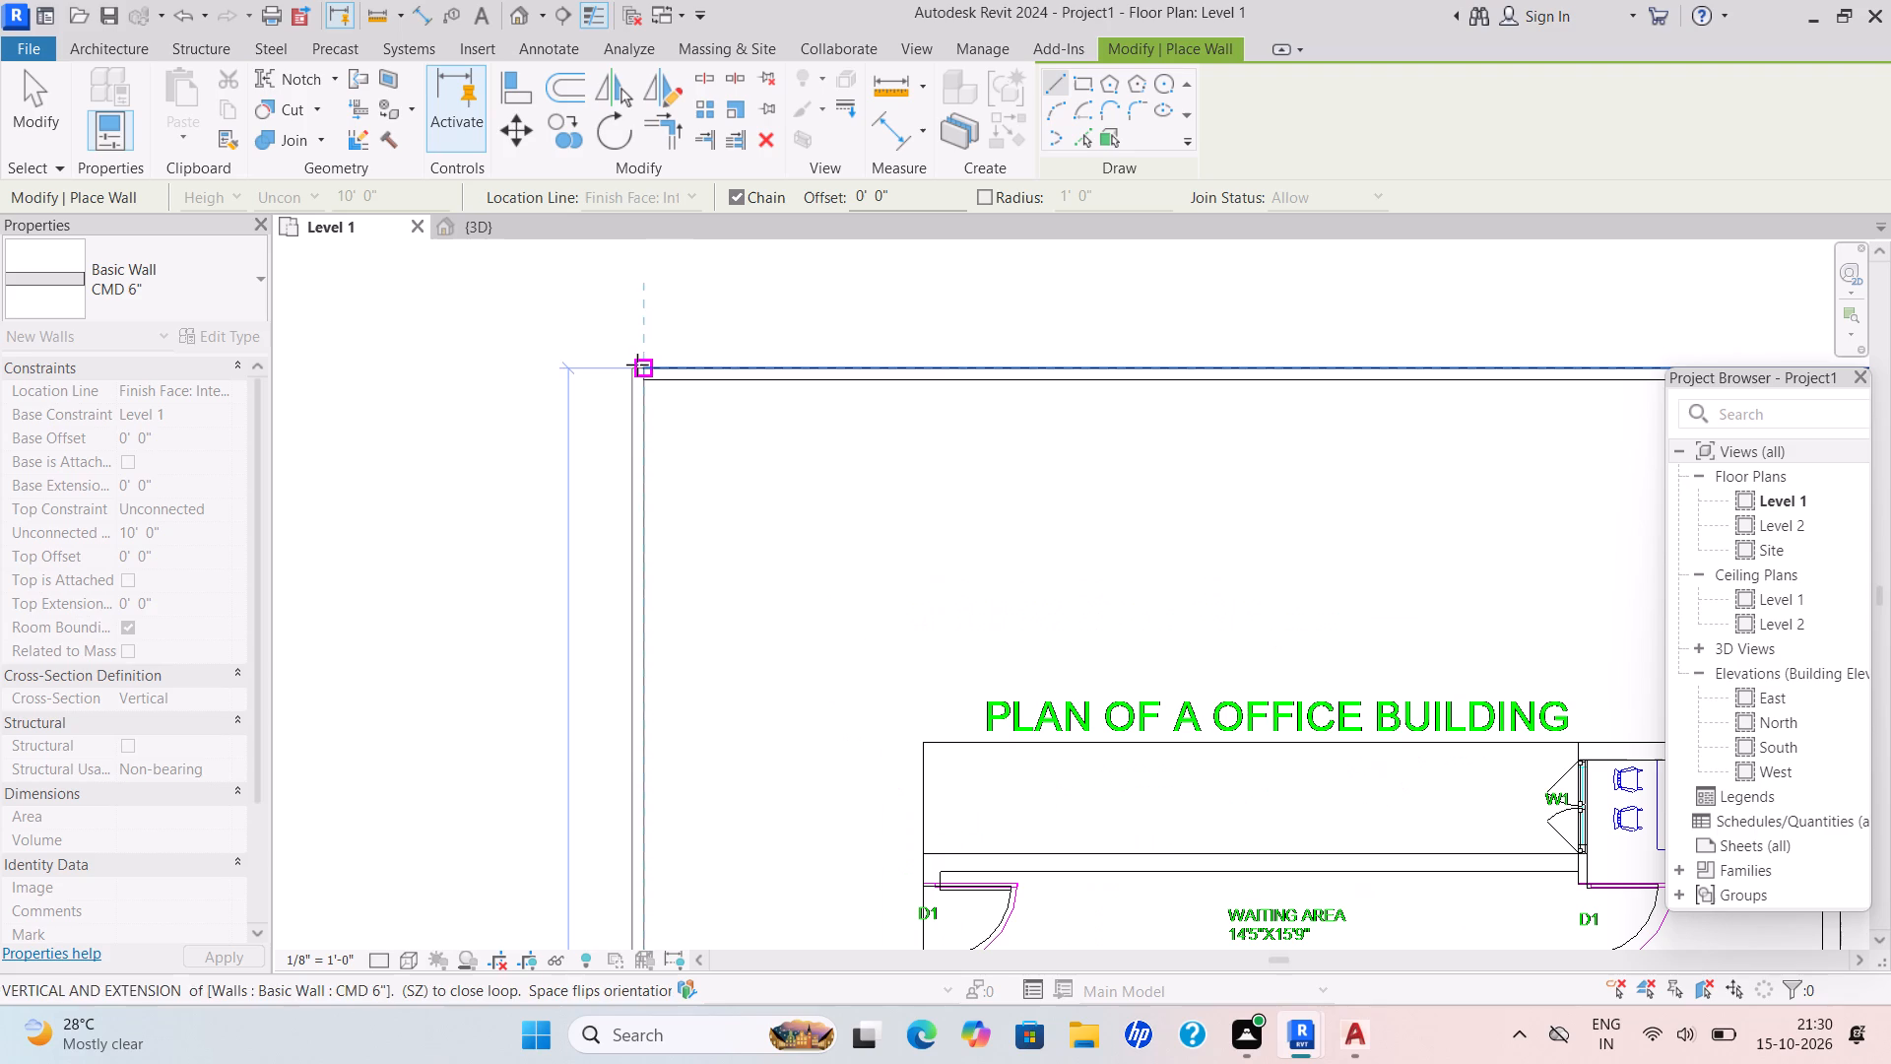
scroll(646, 364, up, 3)
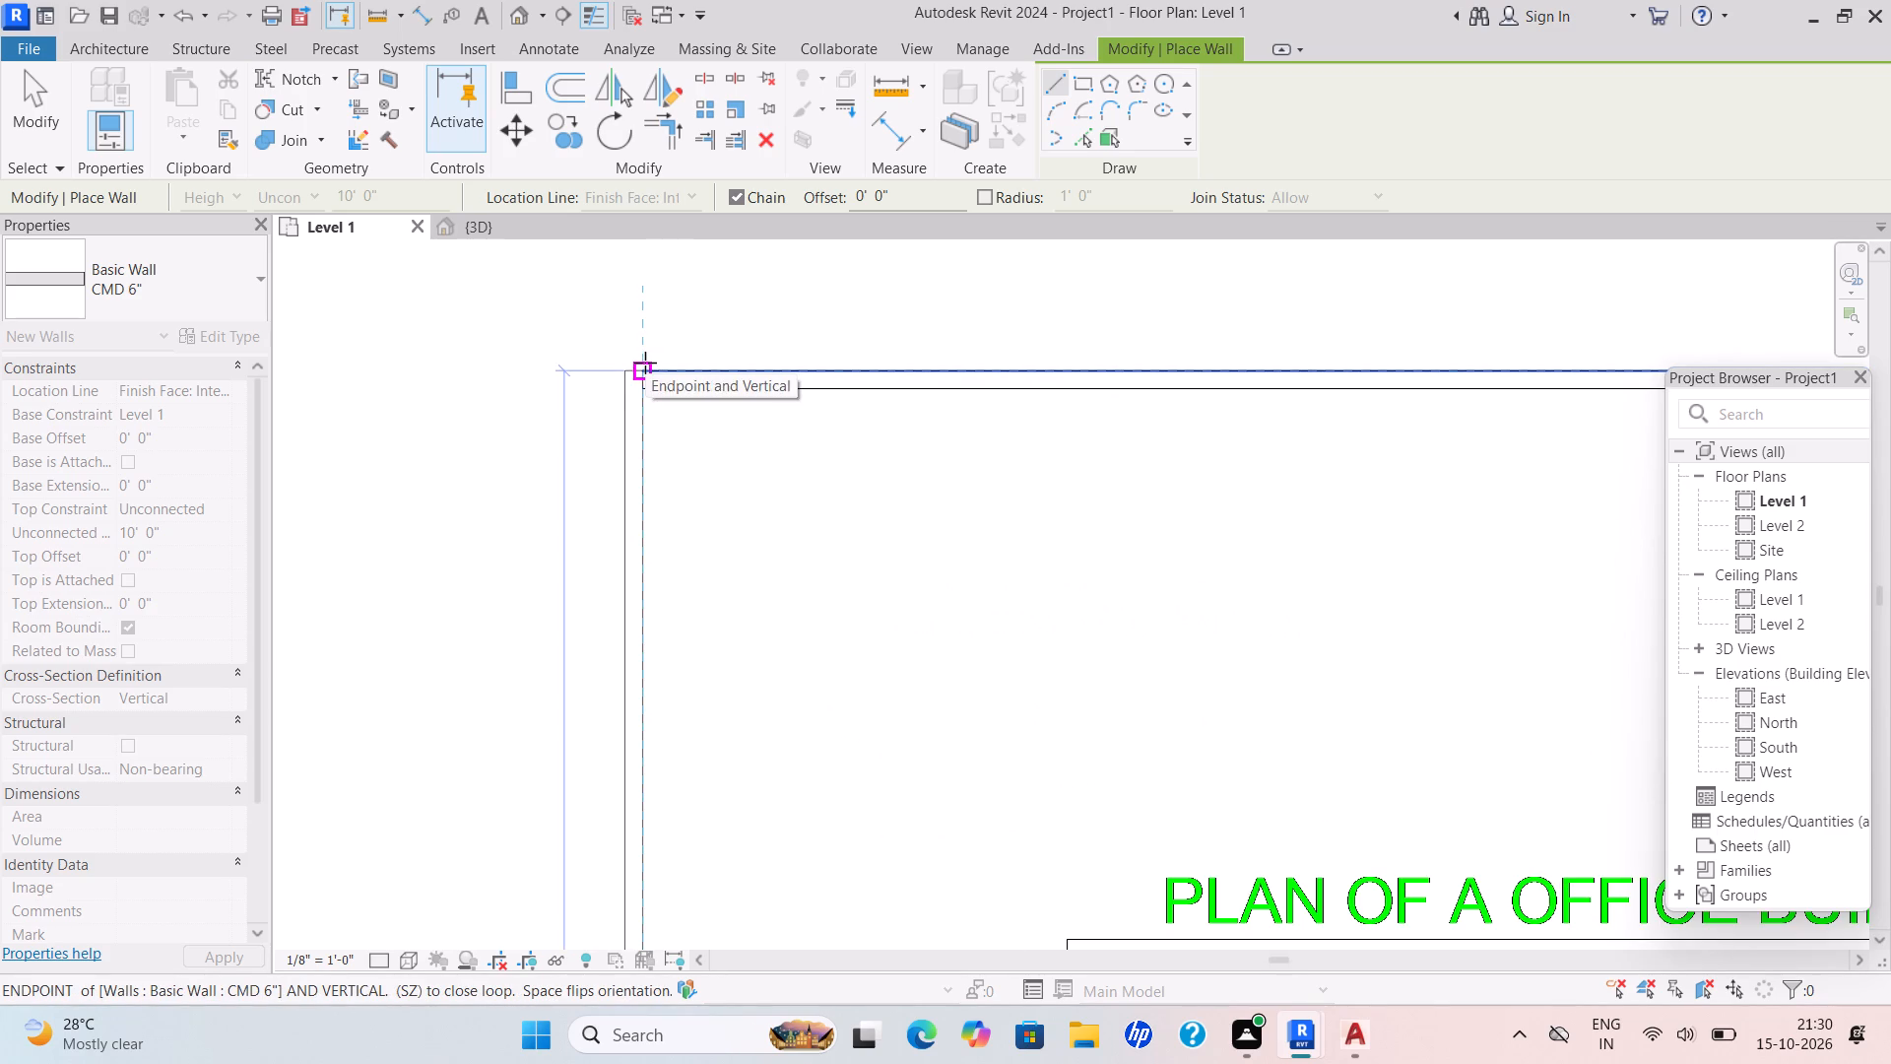
click(645, 363)
key(Escape)
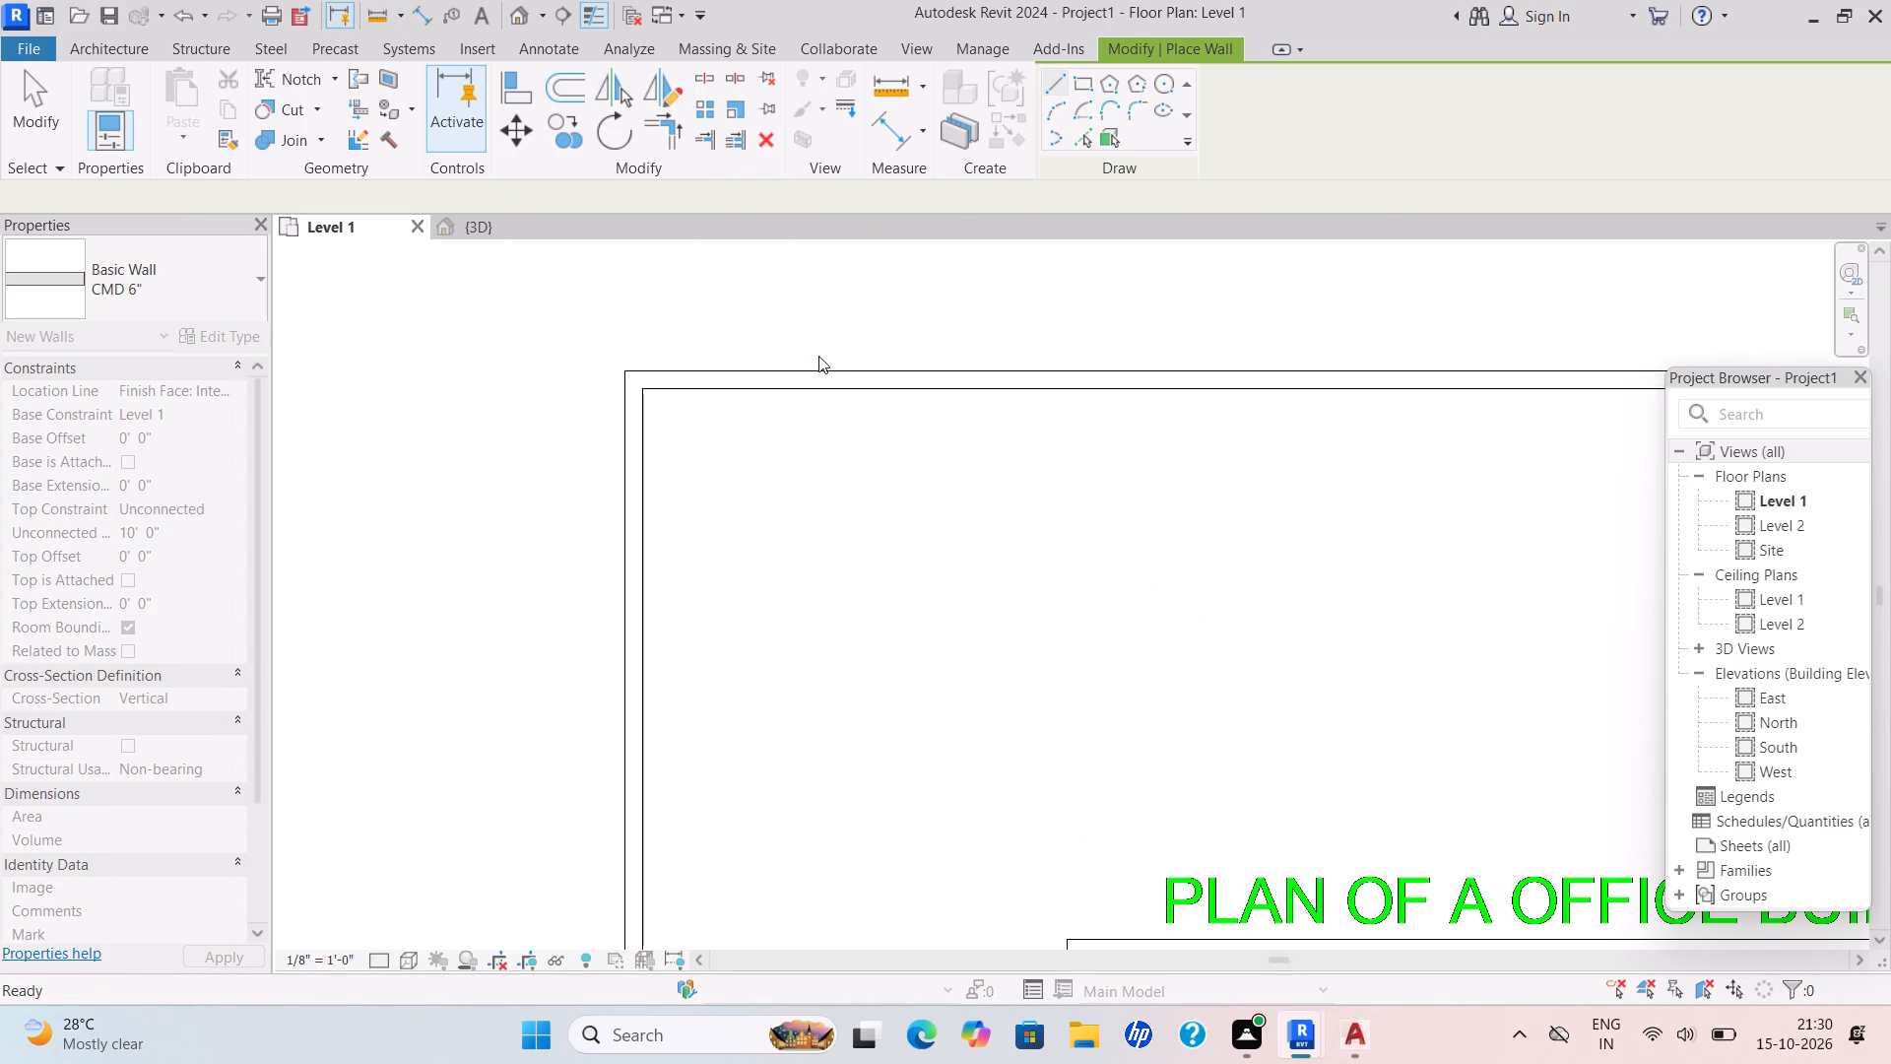
key(Escape)
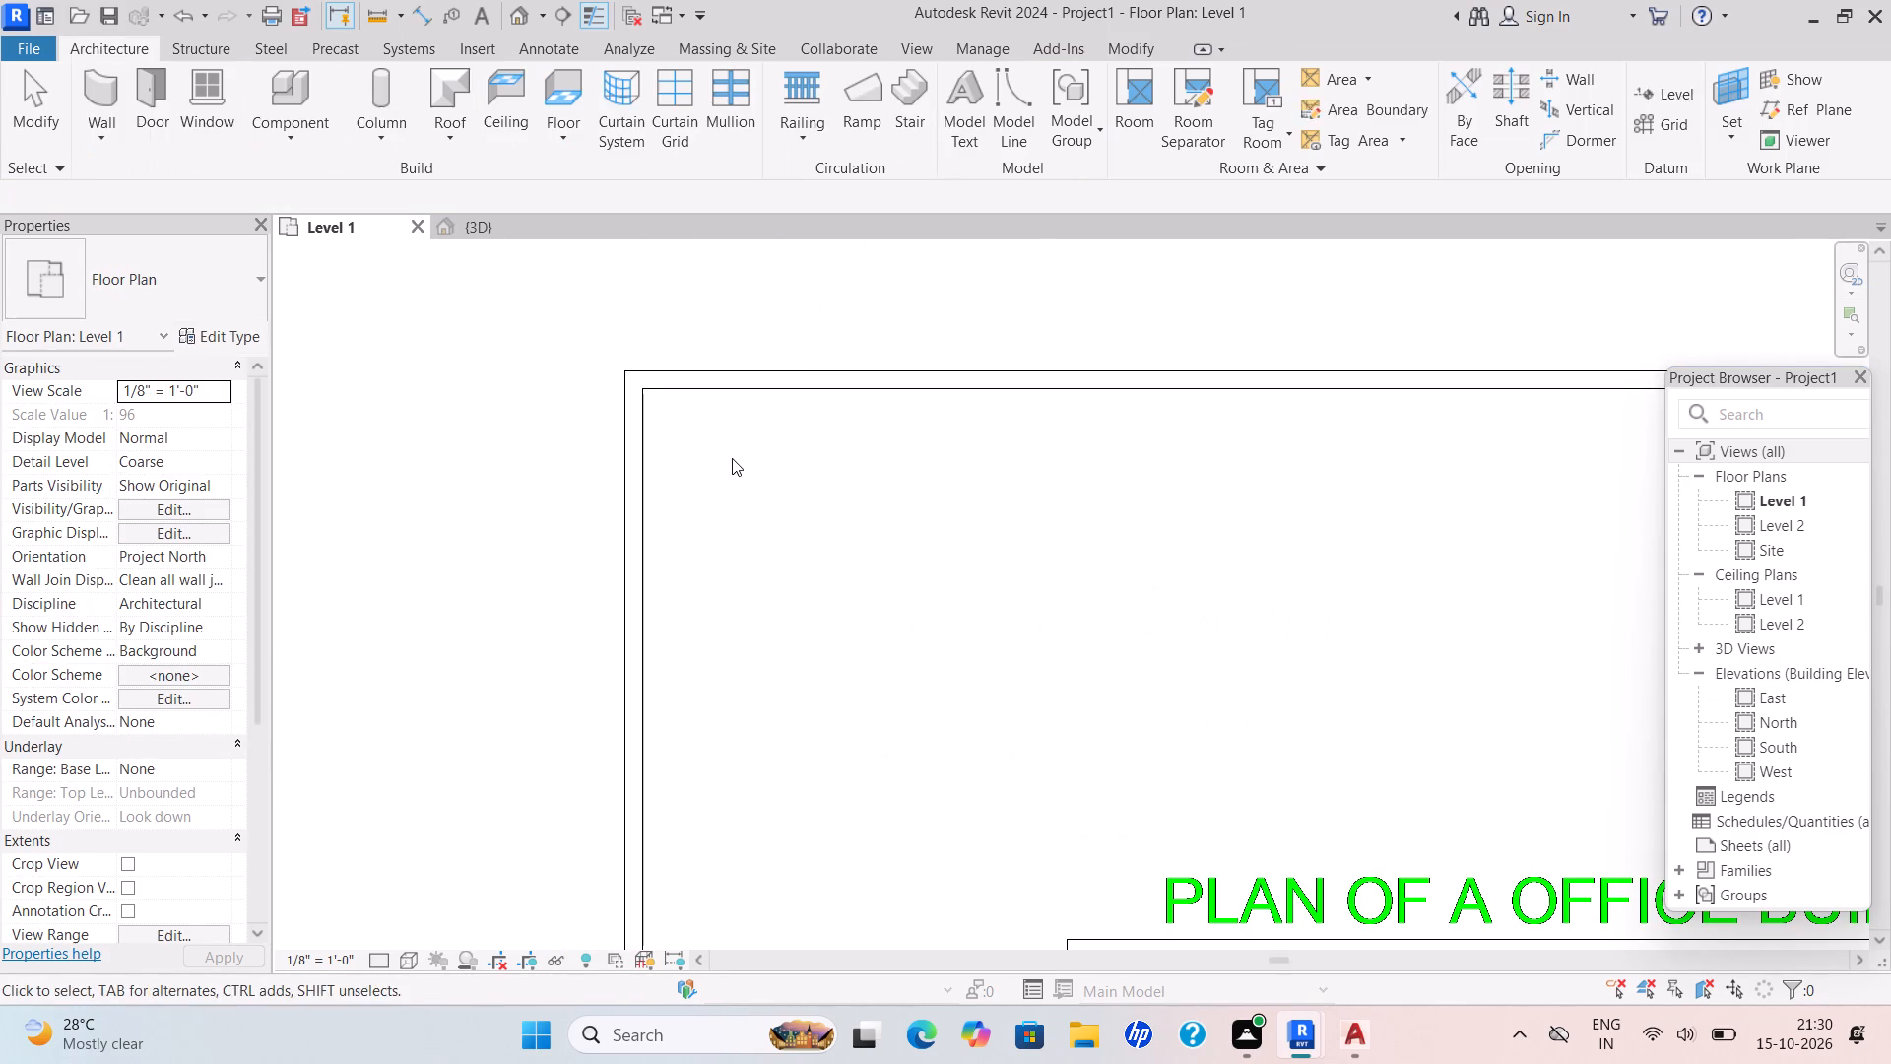
key(Escape)
Select all instances of the CMD 6" enclosure walls and set their unconnected height to 4'.
click(625, 582)
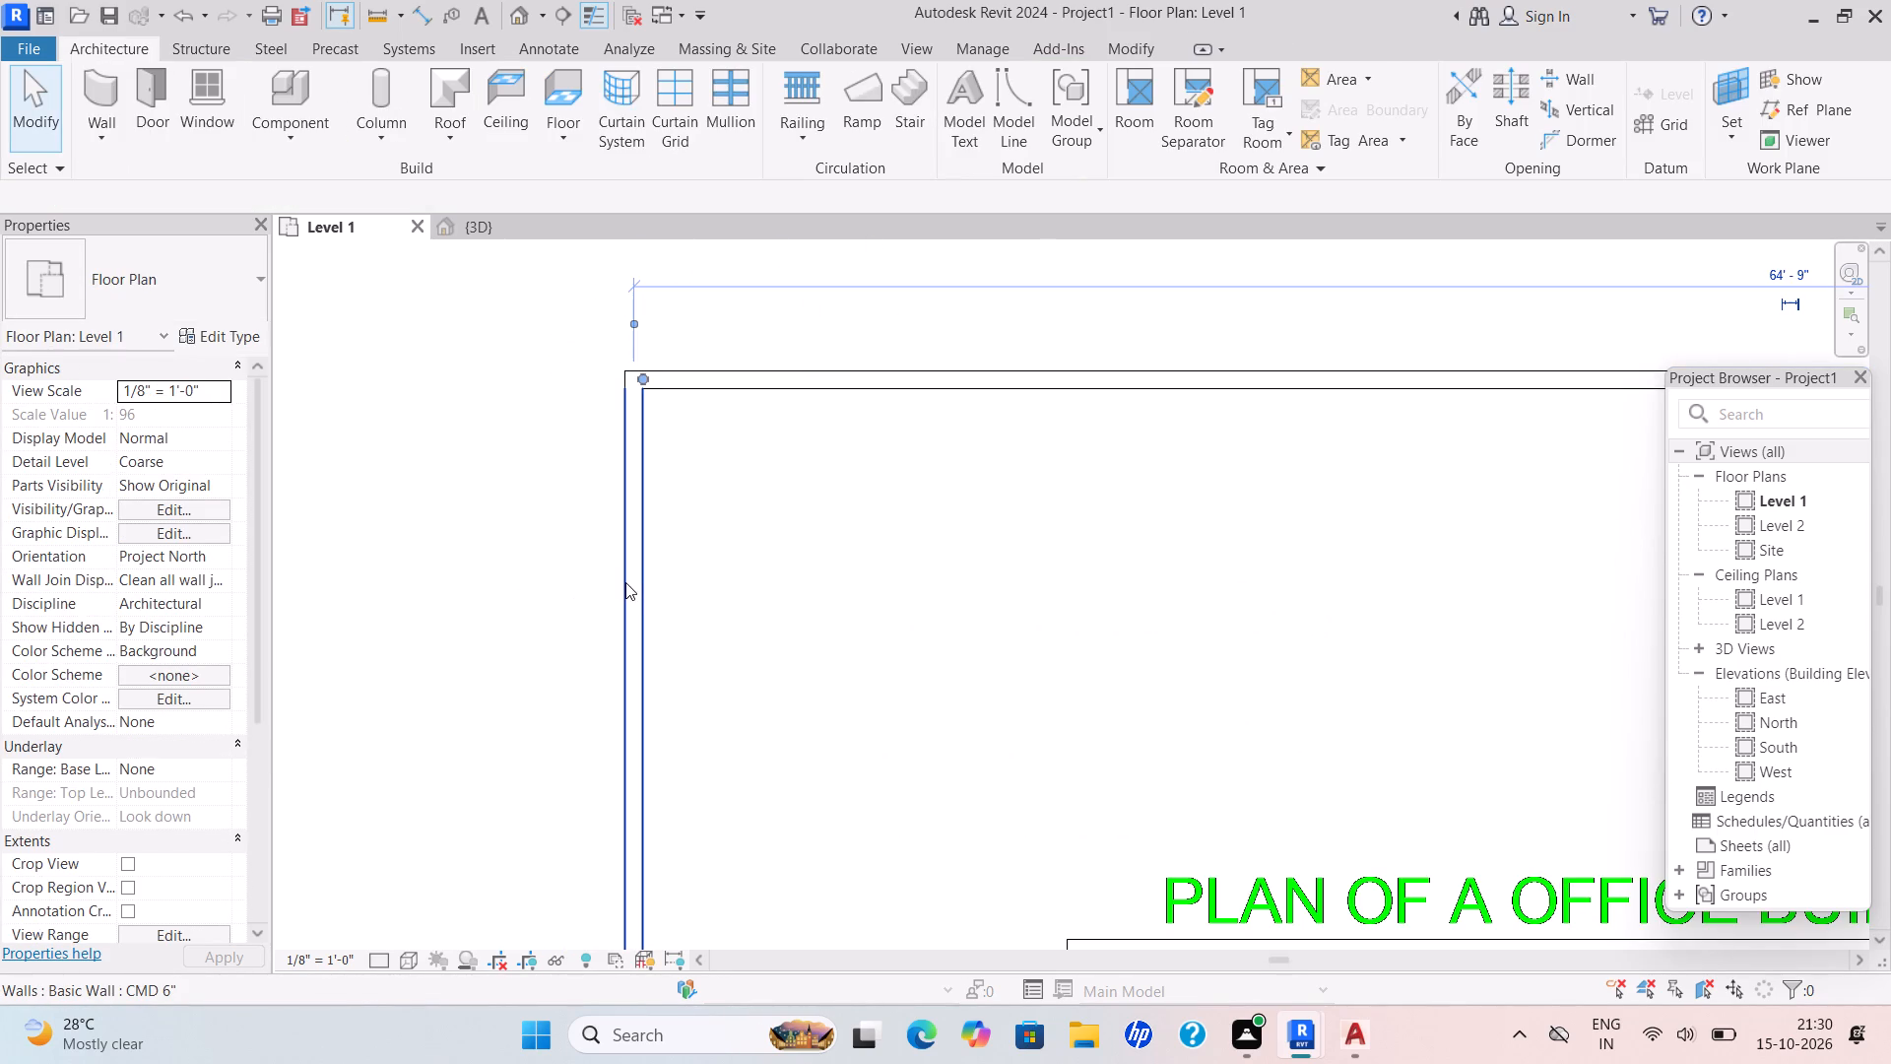
text(SA)
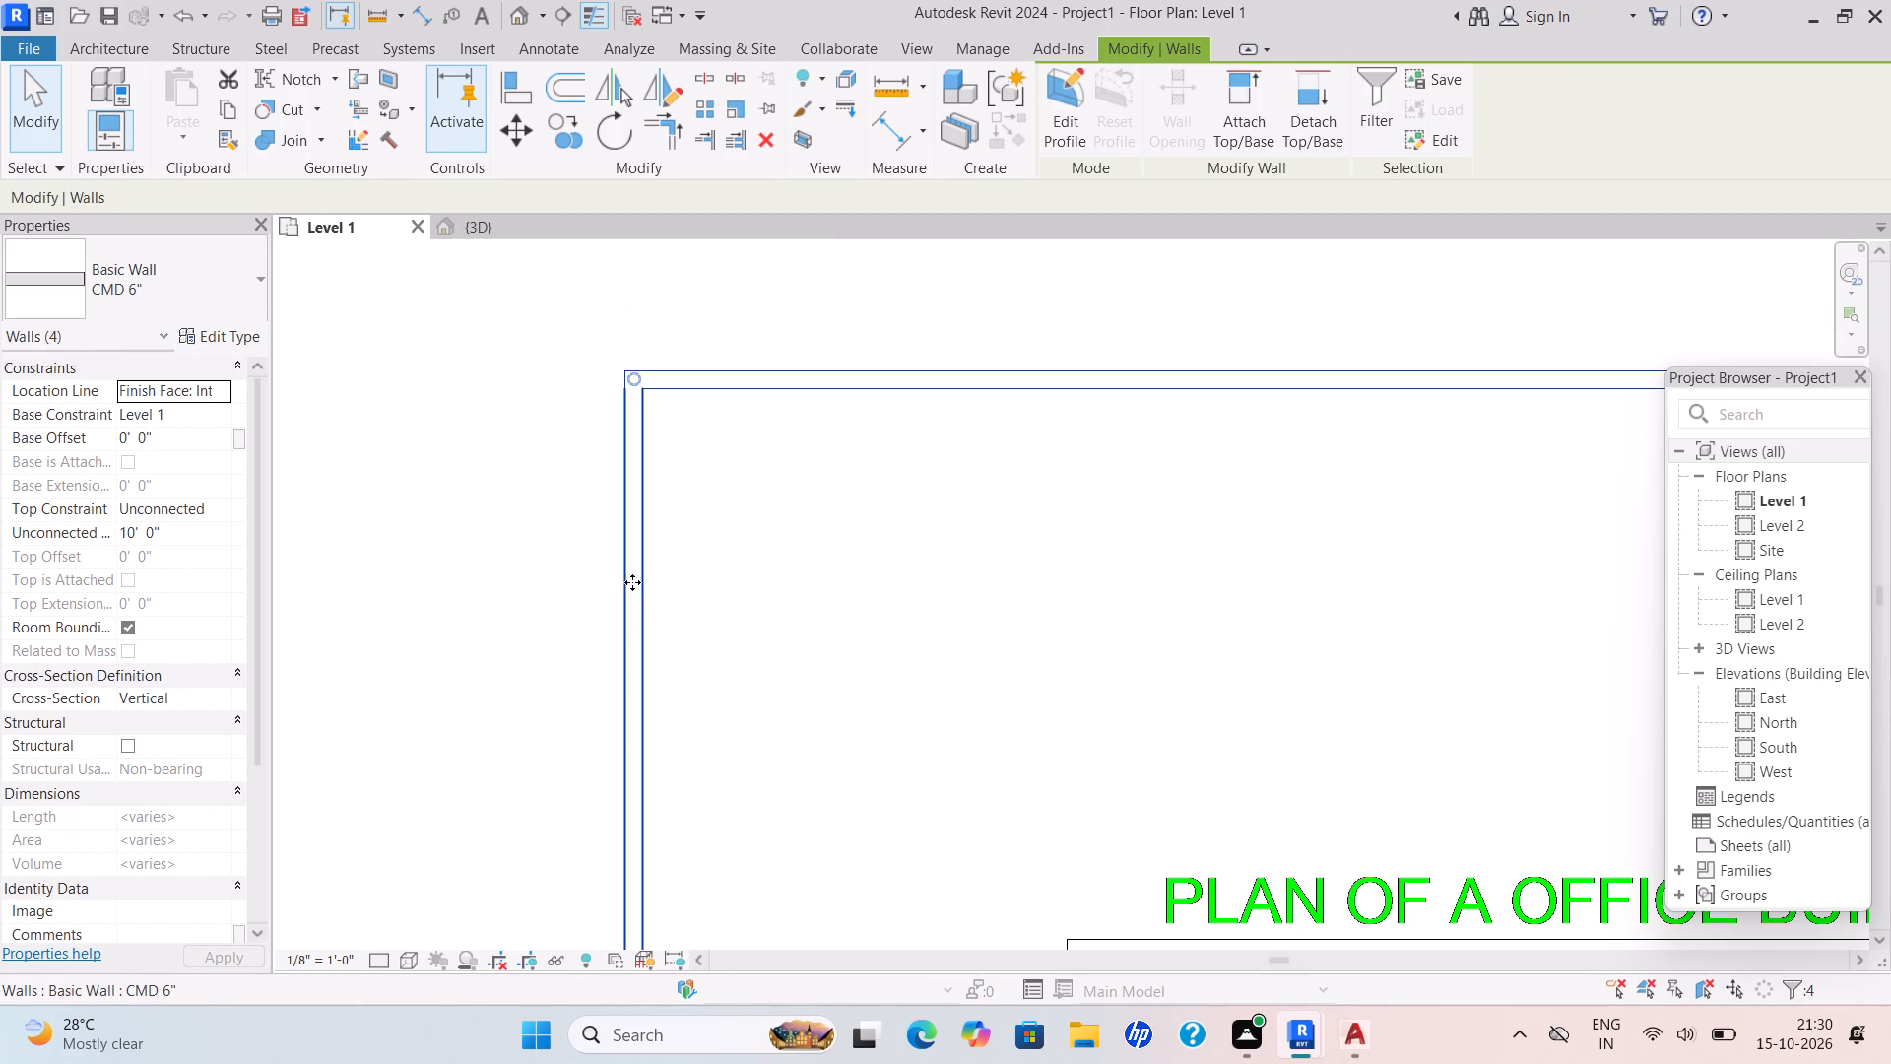
drag(178, 526, 93, 551)
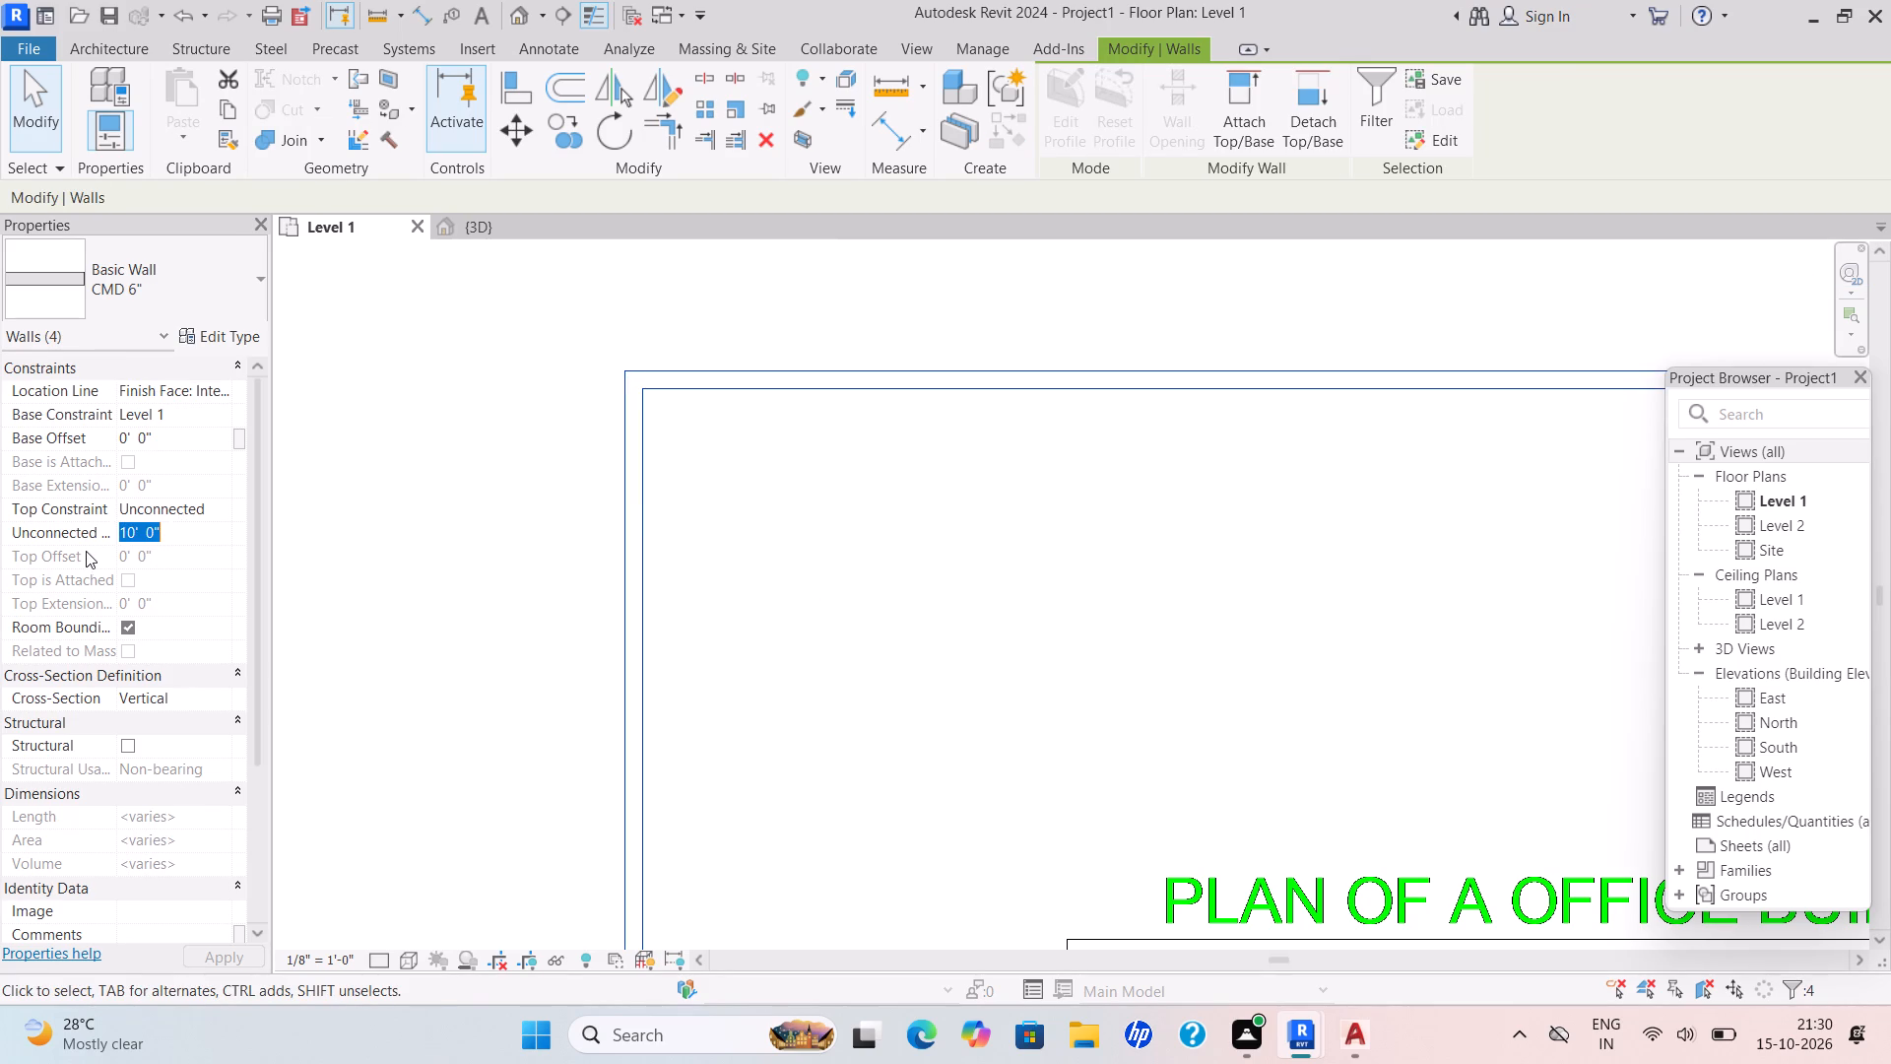
key(BackSpace)
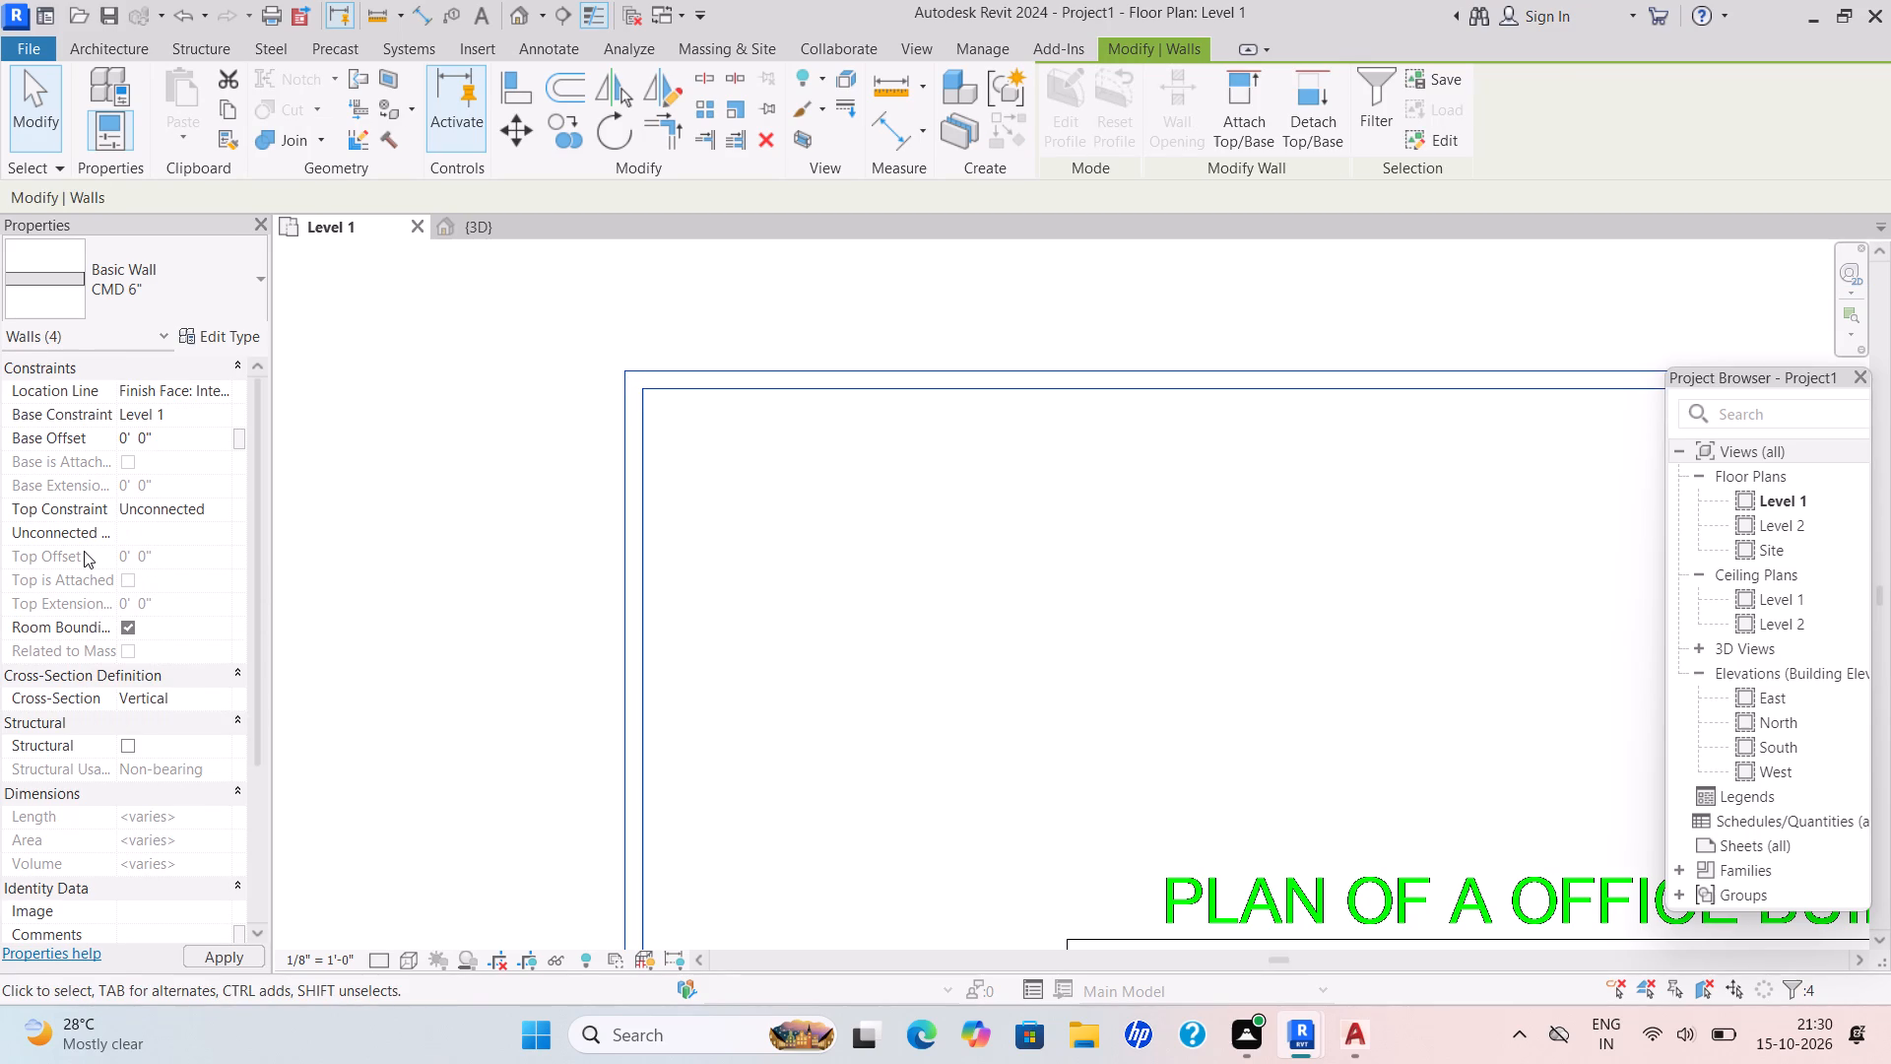
text(4')
key(Return)
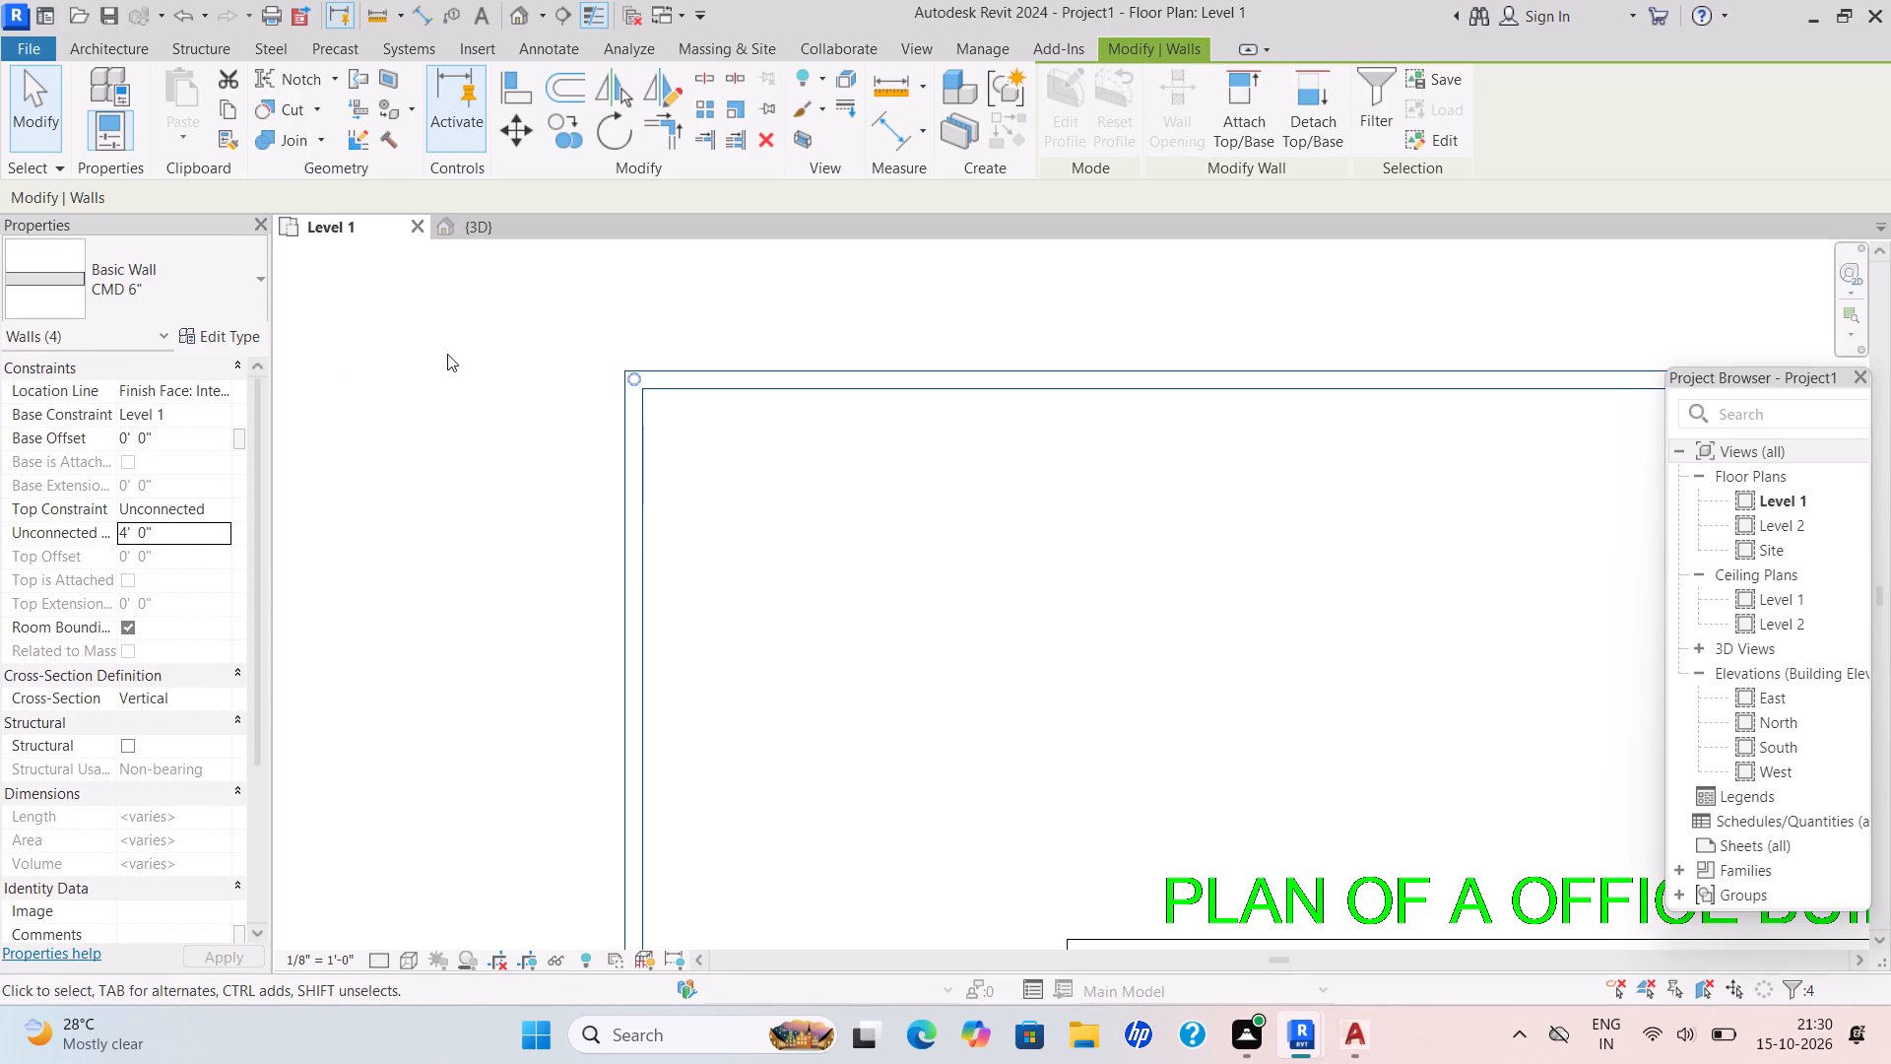
key(Return)
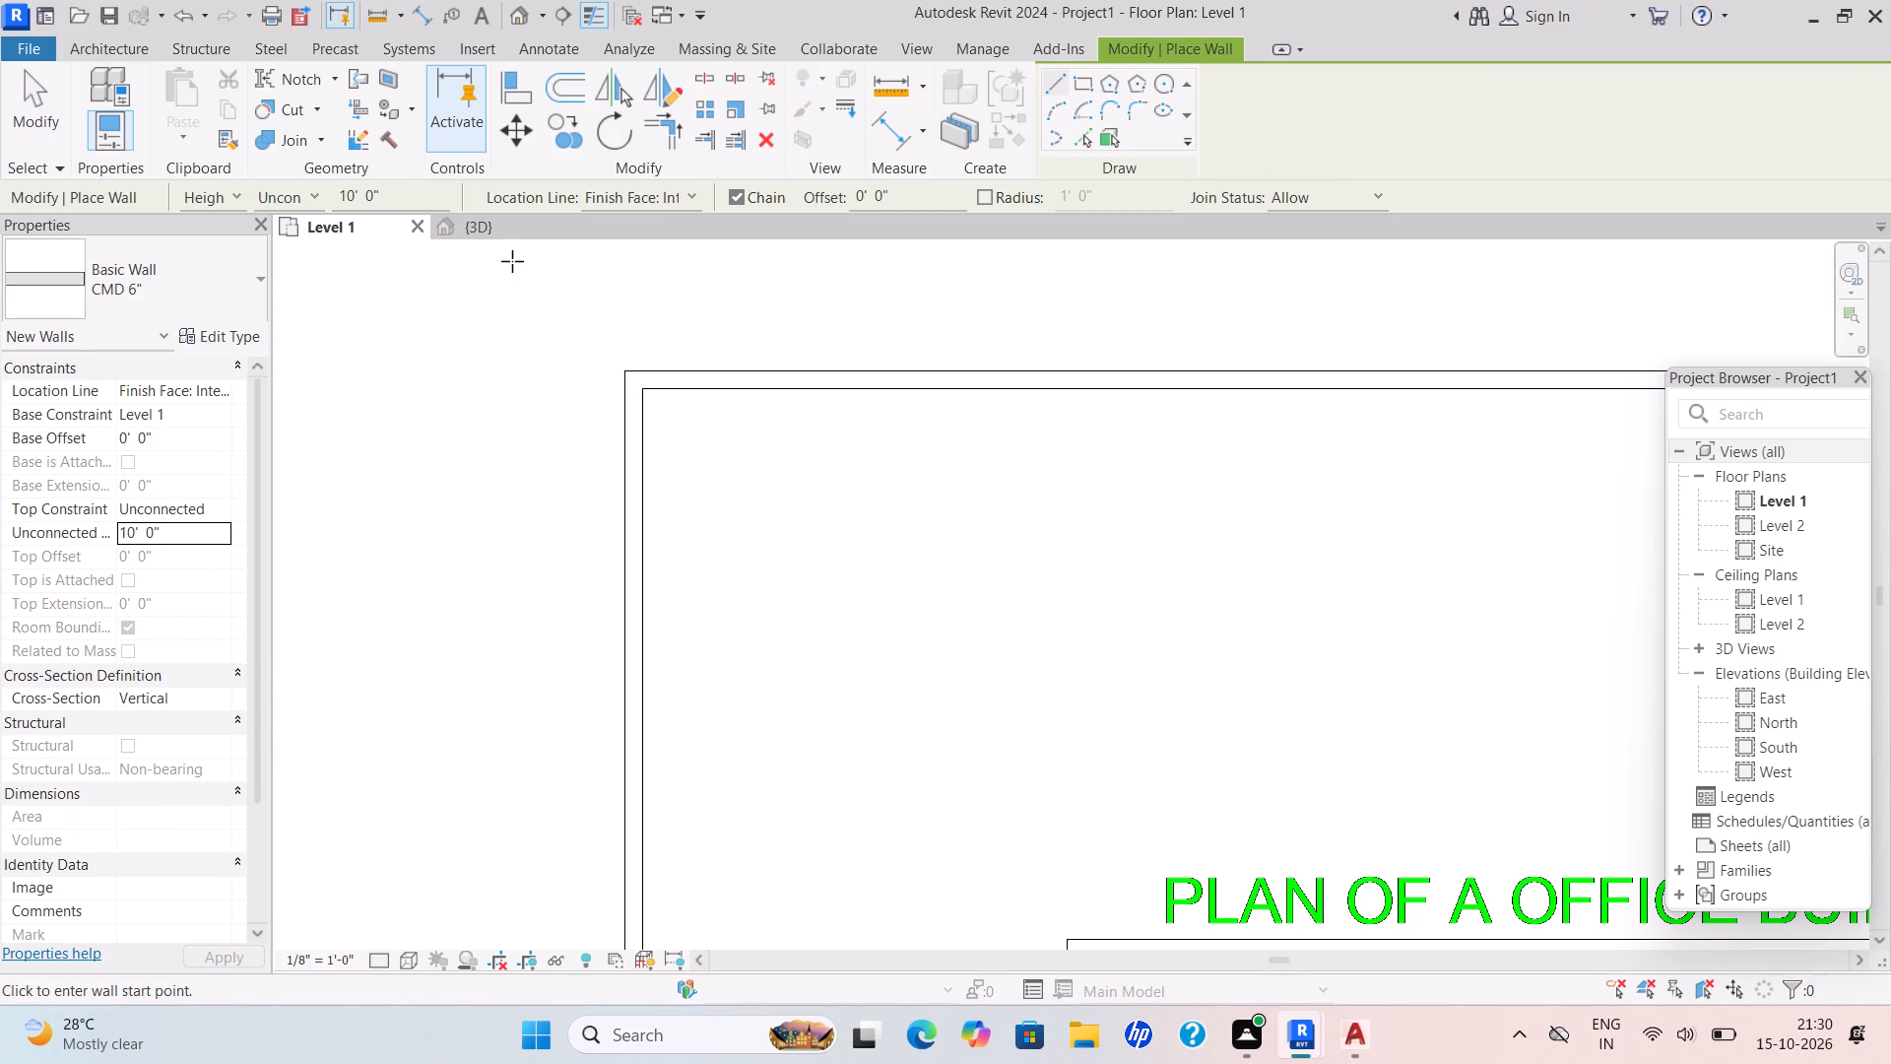
Select the FLOOR 6" slab in the 3D view, edit its boundary in Level 1, and move its south edge to the enclosure wall's outer face.
click(481, 224)
scroll(740, 403, down, 4)
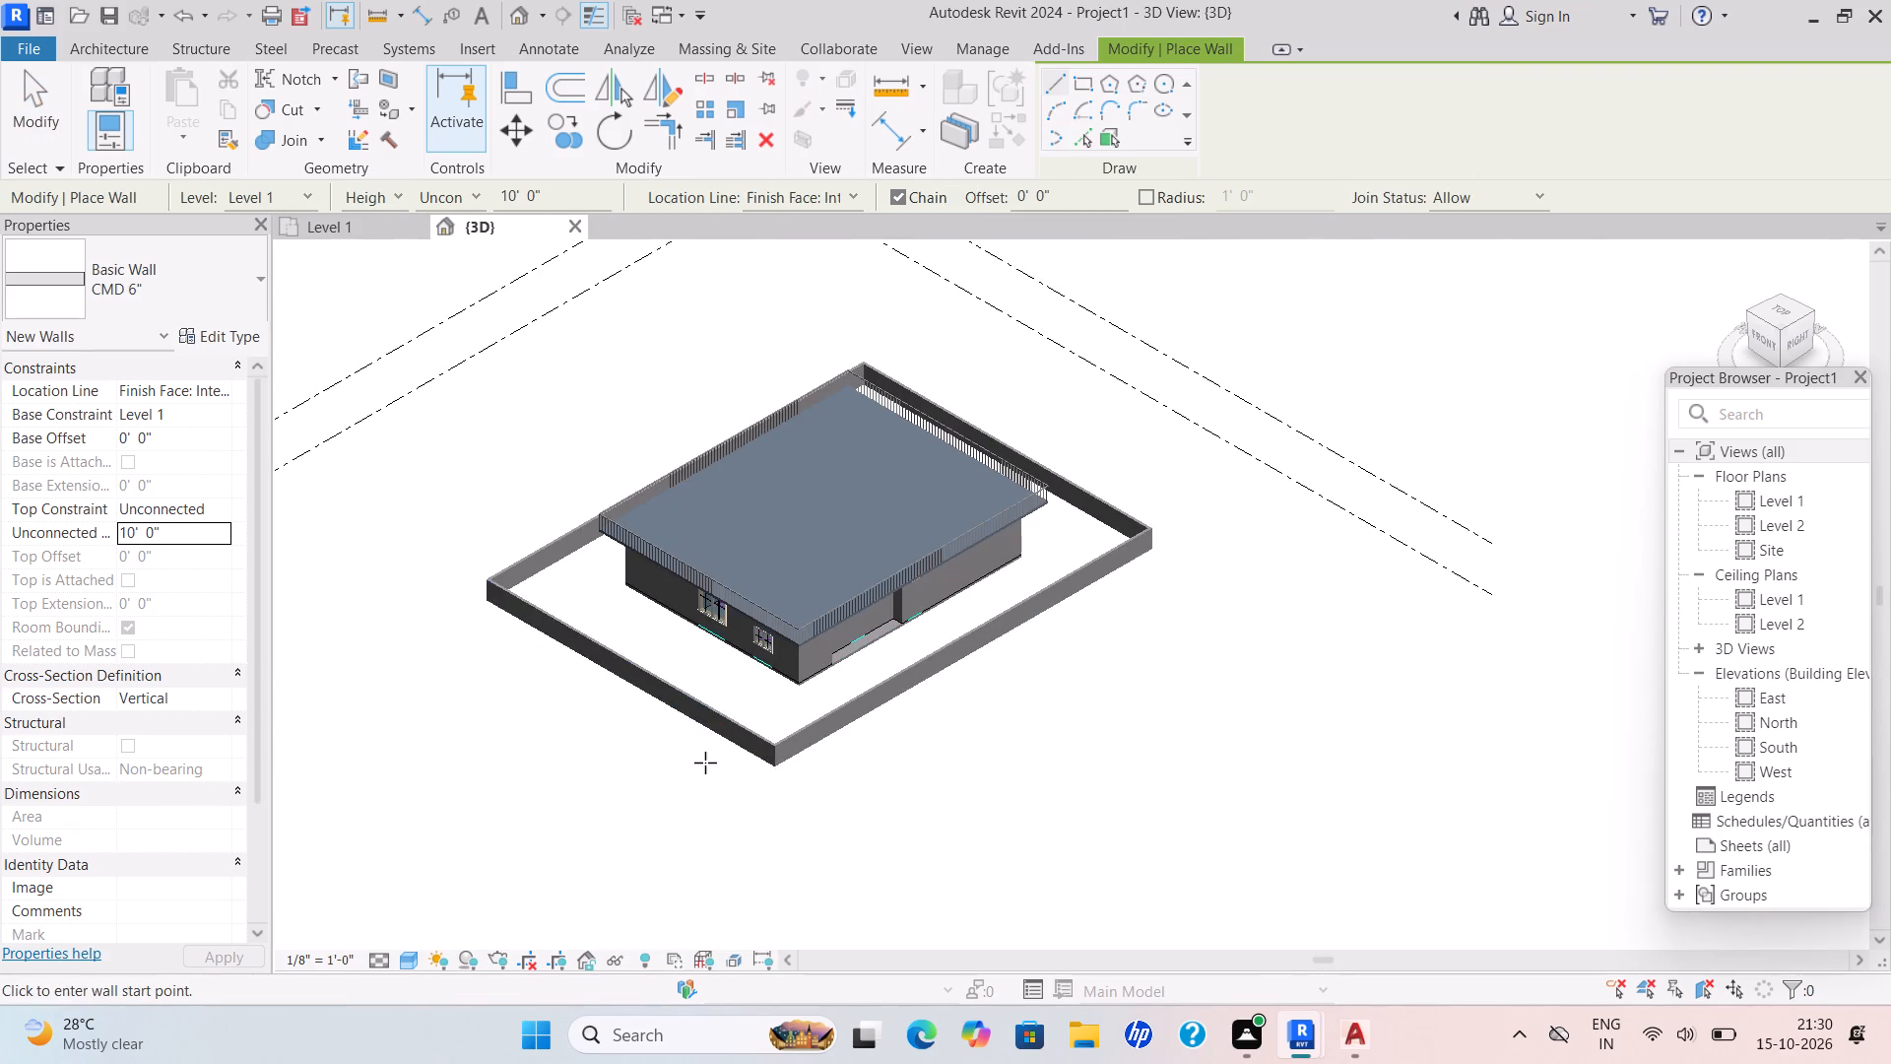
scroll(760, 693, up, 3)
key(Escape)
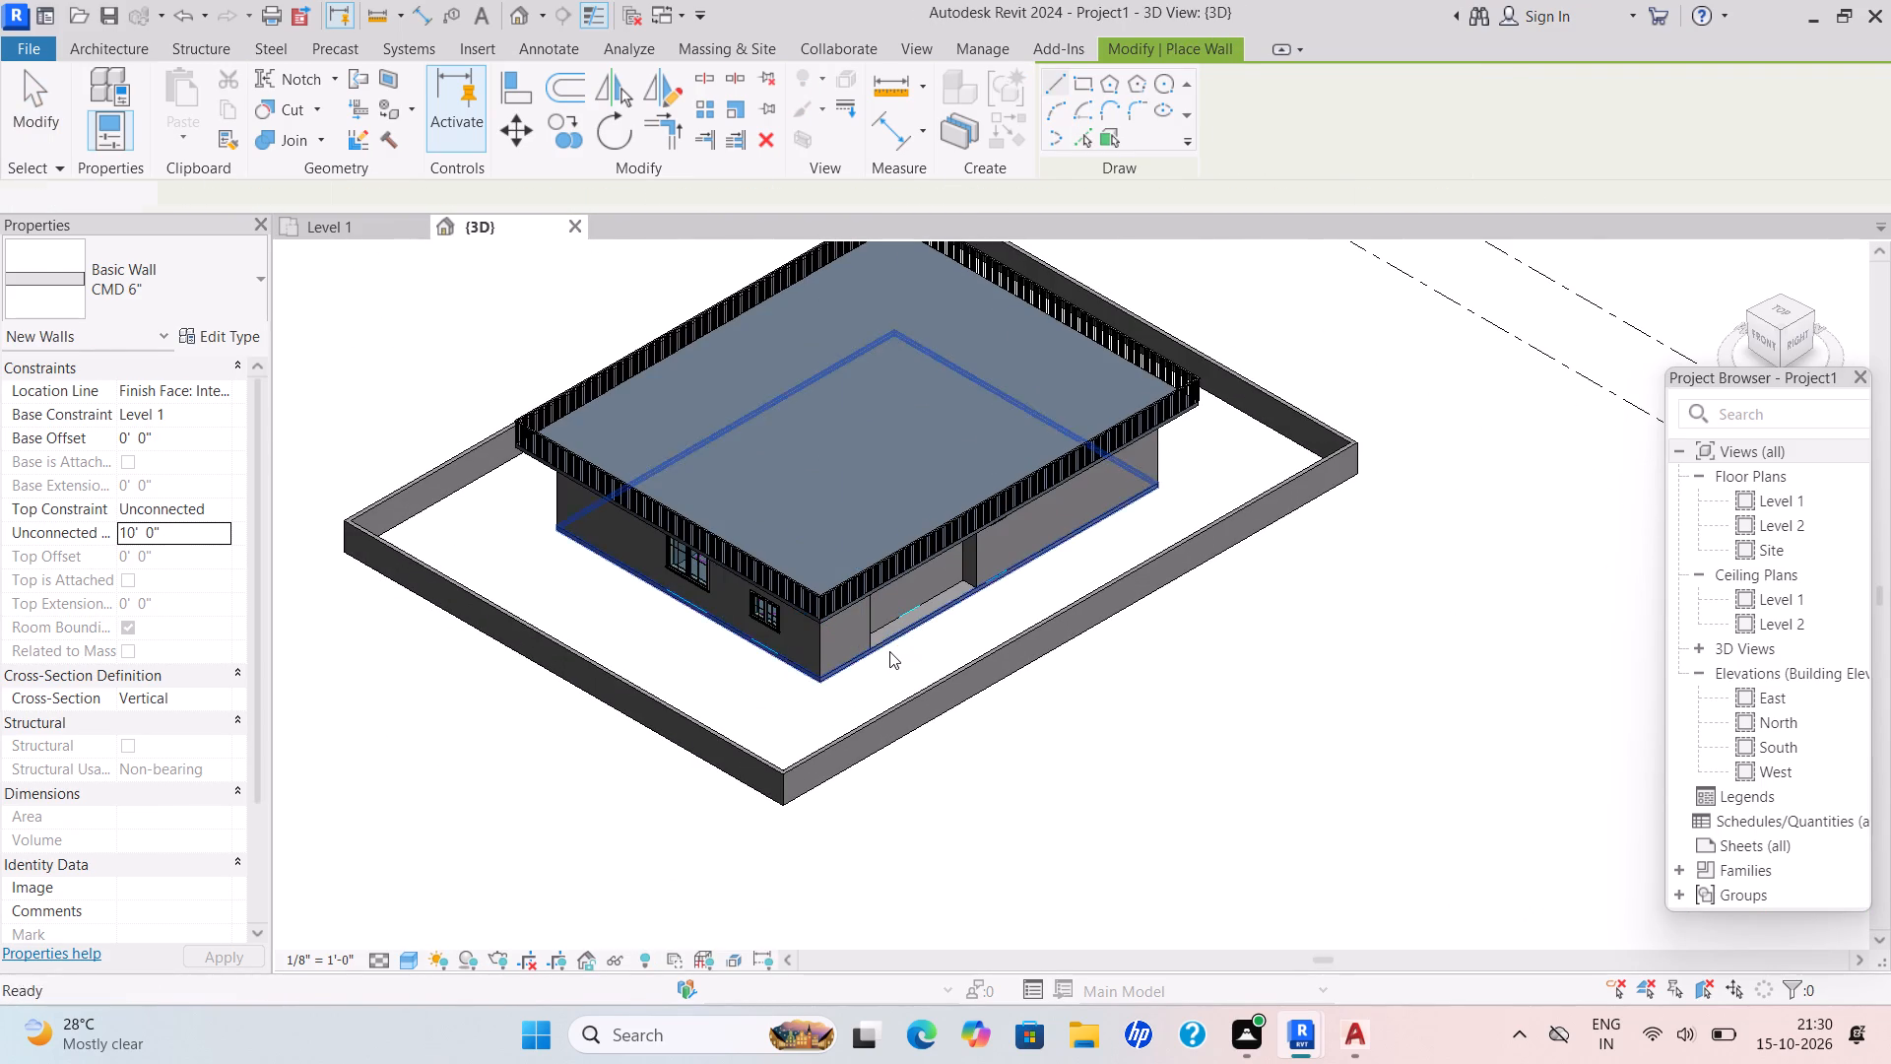
key(Escape)
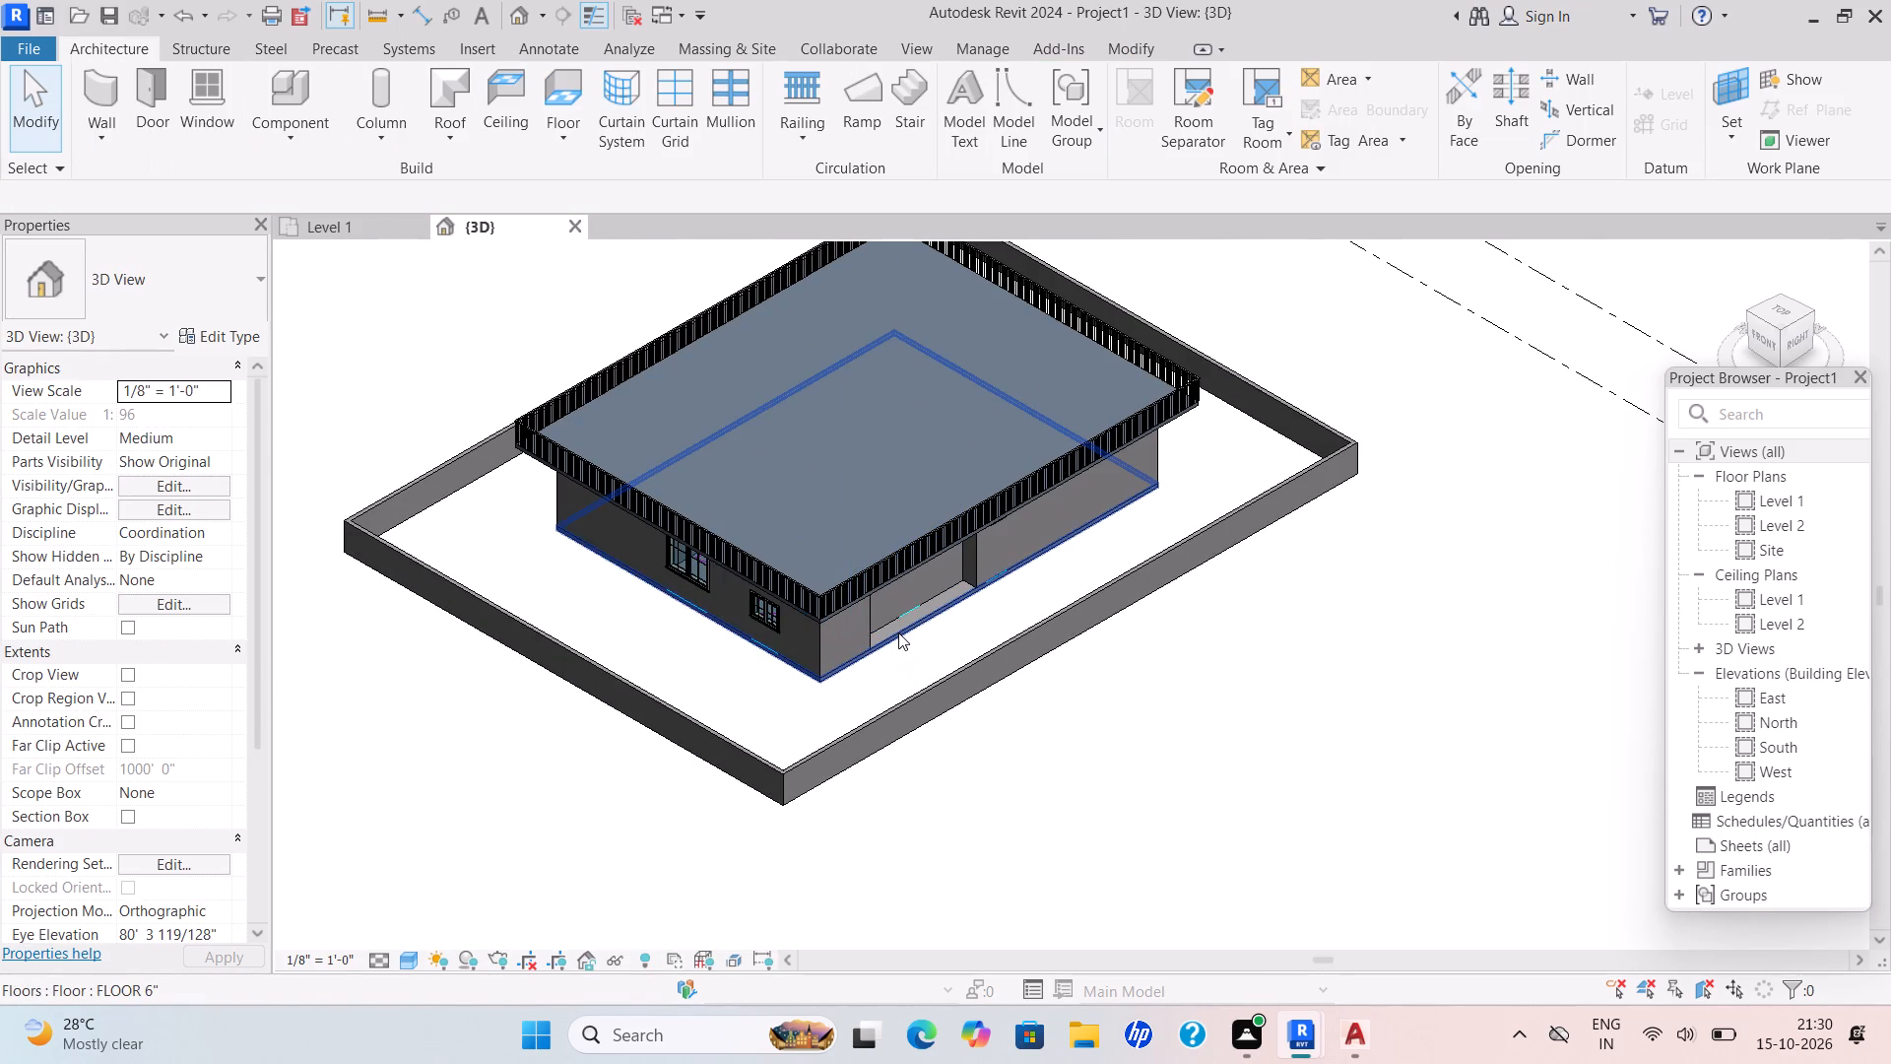
click(898, 632)
click(1056, 122)
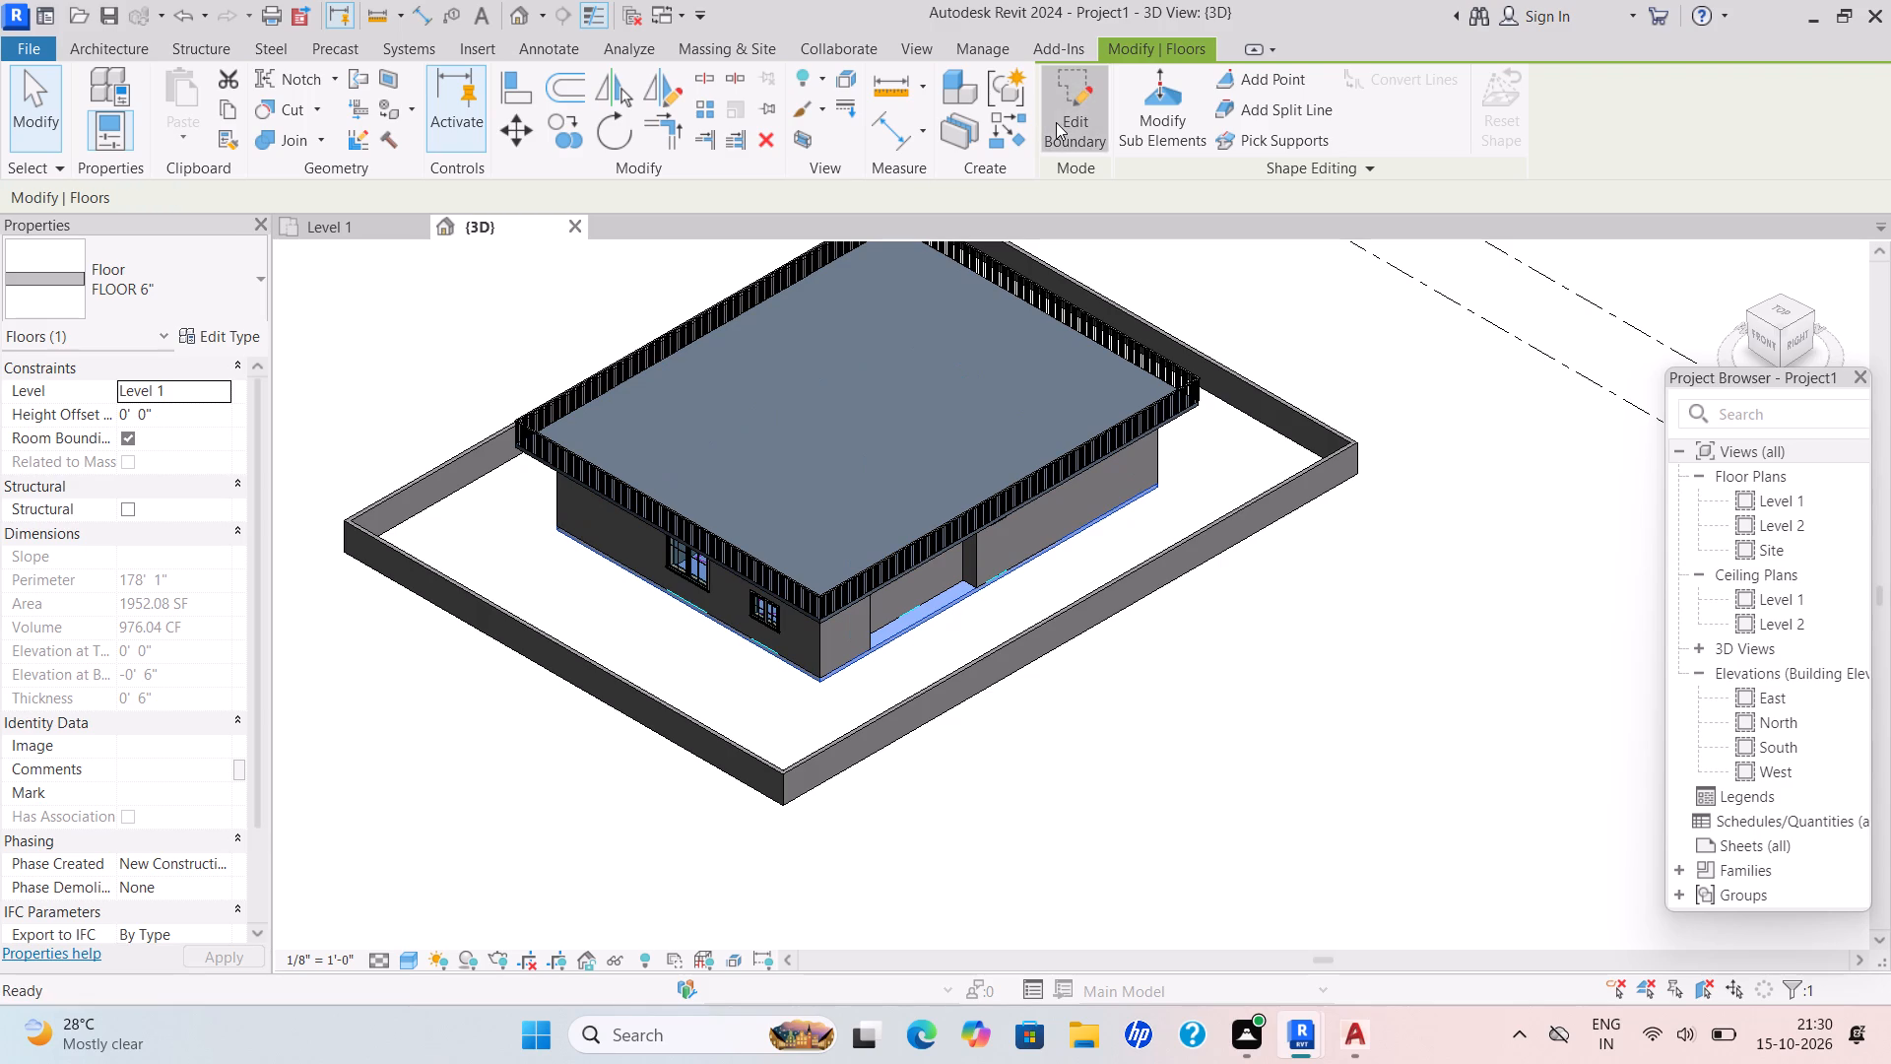
click(359, 229)
scroll(746, 446, down, 5)
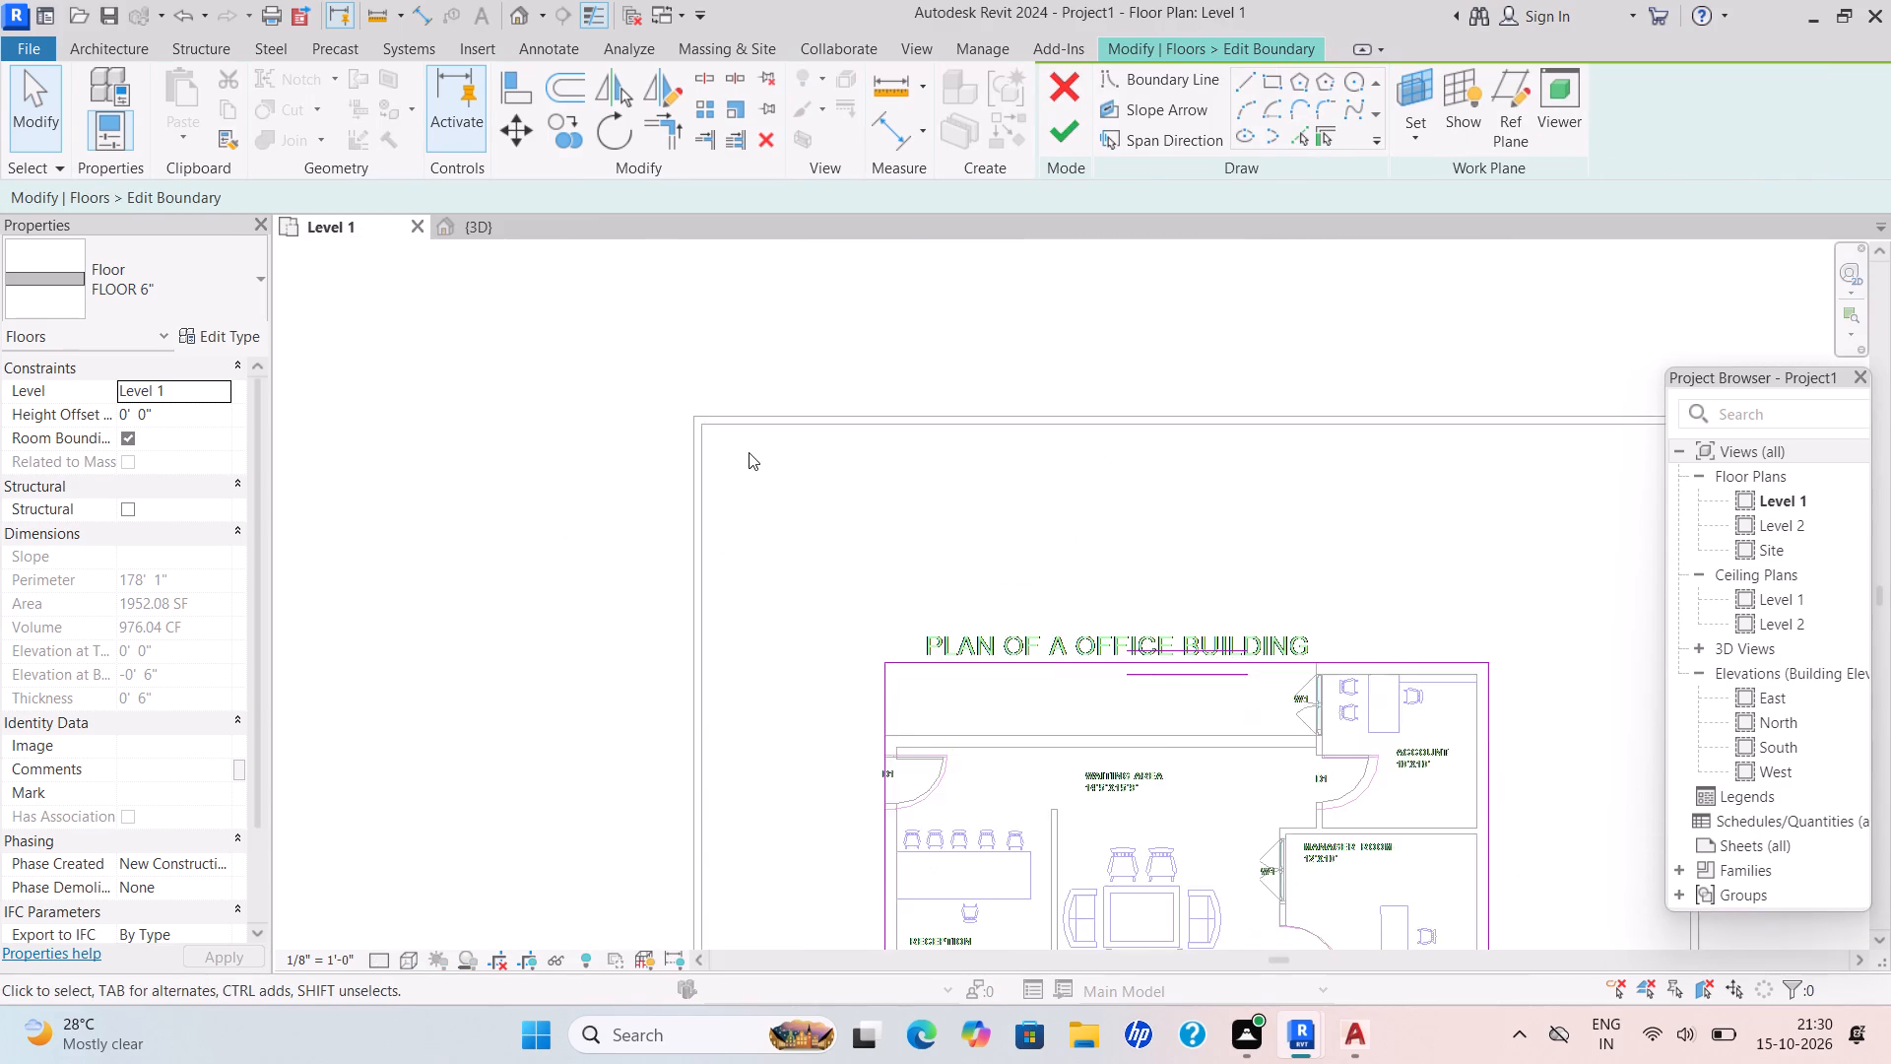
scroll(749, 452, down, 7)
middle_drag(779, 486, 752, 421)
scroll(869, 812, up, 1)
middle_drag(849, 784, 832, 572)
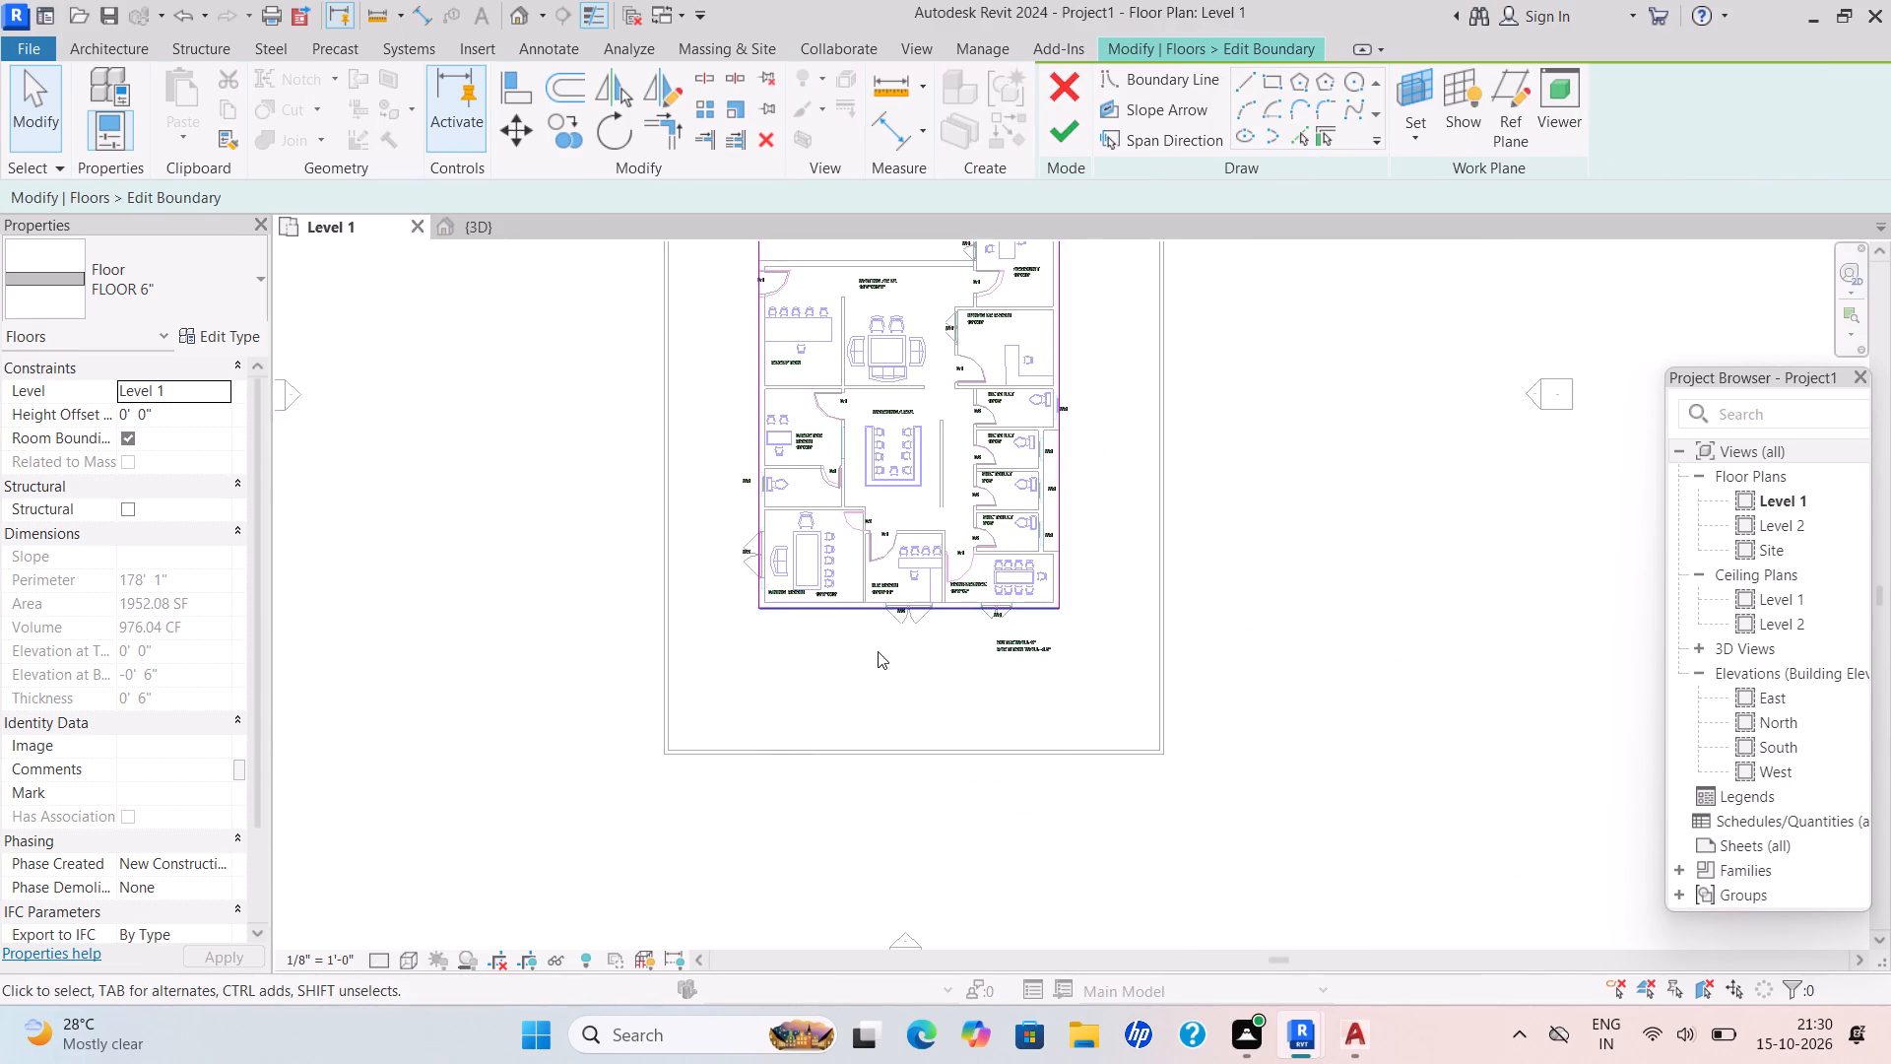
scroll(879, 636, up, 3)
drag(899, 596, 929, 829)
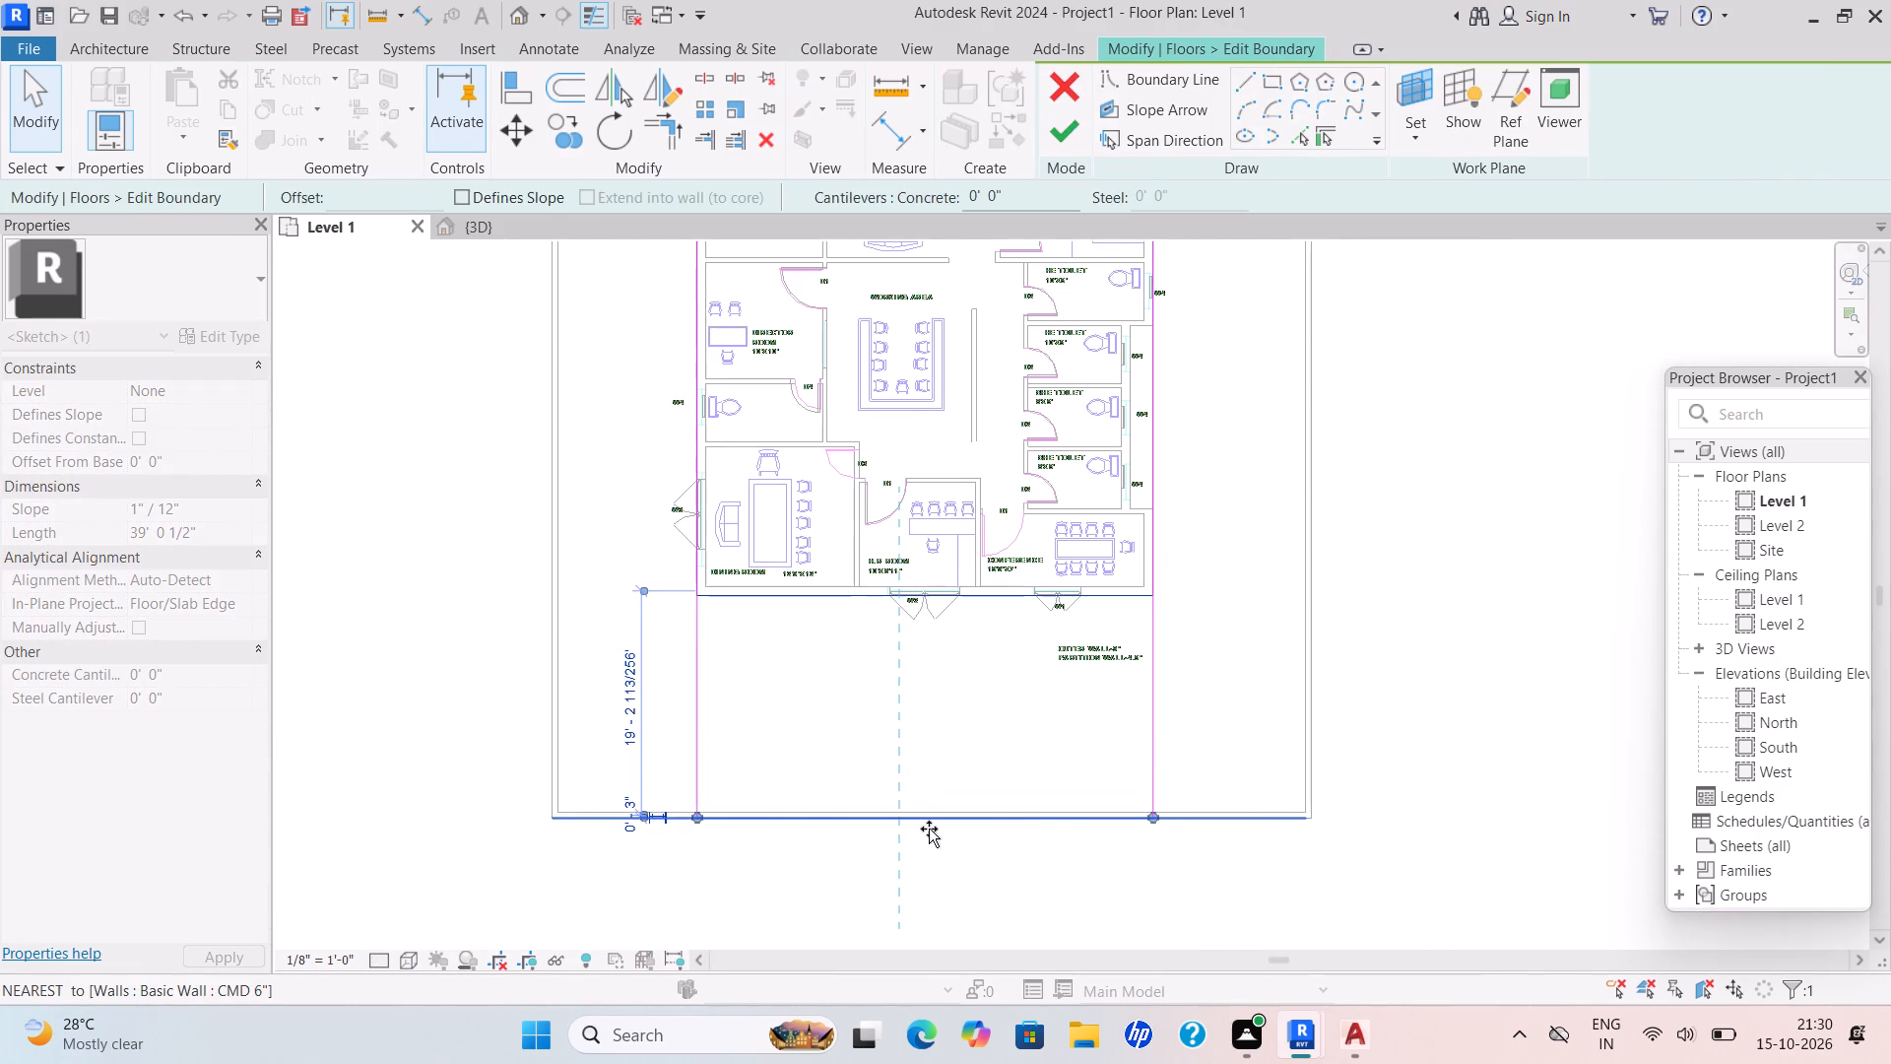
drag(929, 829, 932, 829)
Move the floor boundary's east and west edges out to the outer faces of the enclosure walls.
middle_drag(980, 771, 935, 859)
scroll(937, 859, up, 1)
scroll(1152, 667, up, 3)
drag(1129, 671, 1412, 648)
scroll(1161, 610, down, 4)
middle_drag(1161, 610, 1363, 588)
scroll(817, 665, up, 4)
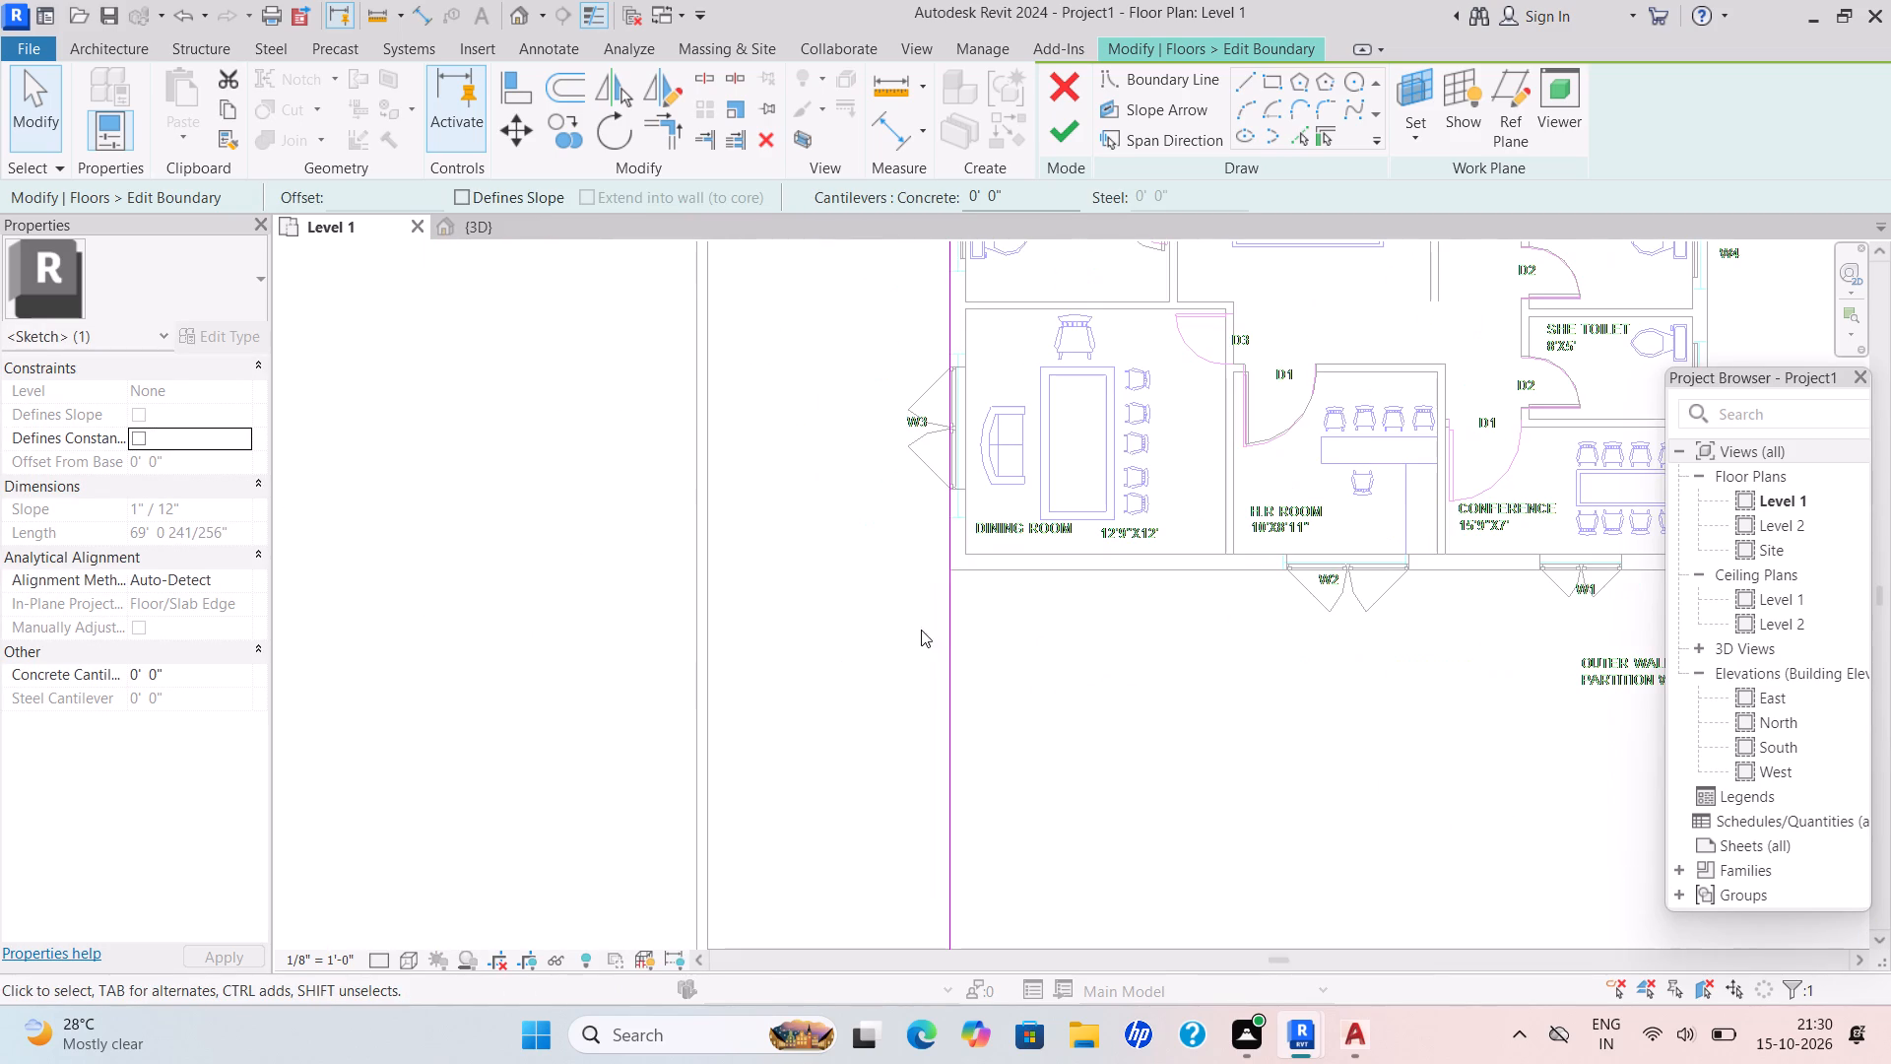
drag(945, 636, 685, 679)
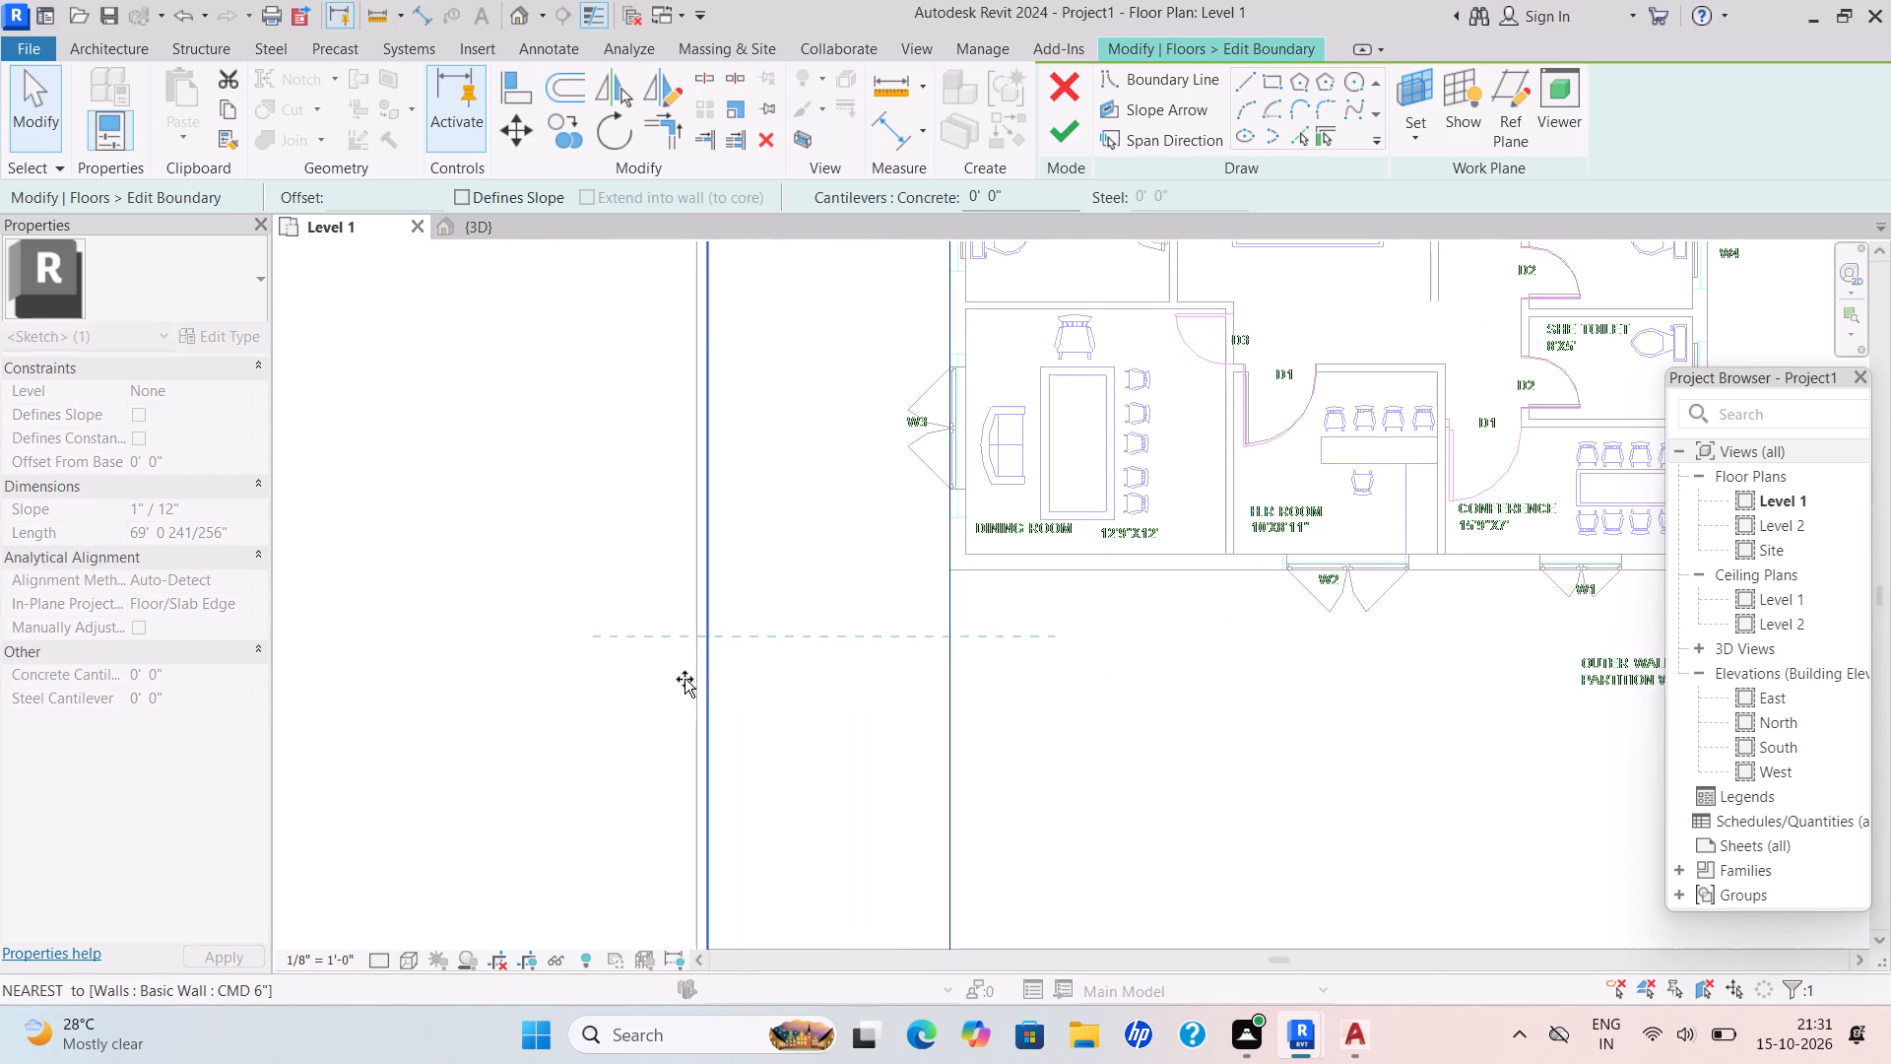
drag(685, 679, 683, 679)
Move the floor boundary's north edge out to the outer face of the north enclosure wall.
scroll(798, 621, down, 7)
middle_drag(800, 629, 818, 764)
middle_drag(862, 684, 816, 839)
middle_drag(881, 634, 860, 710)
scroll(1195, 380, up, 5)
drag(1102, 749, 1102, 719)
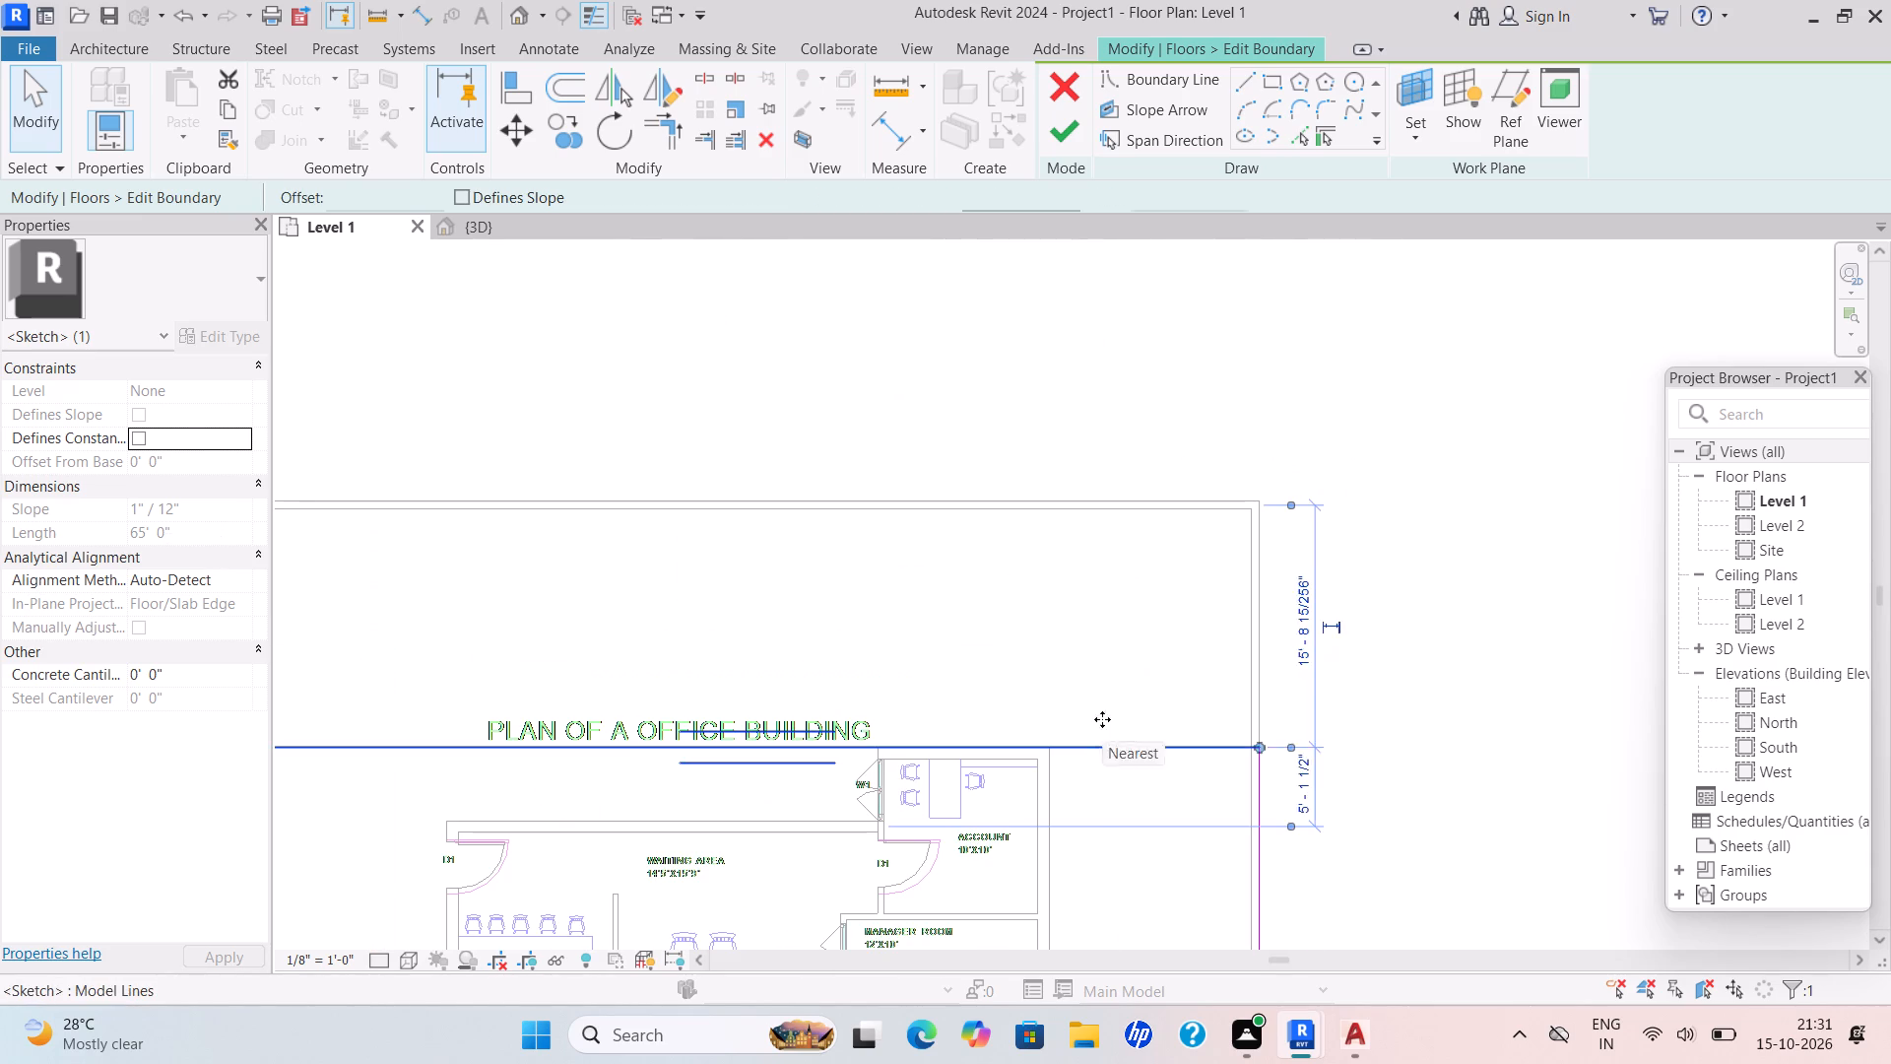
drag(1102, 719, 1116, 509)
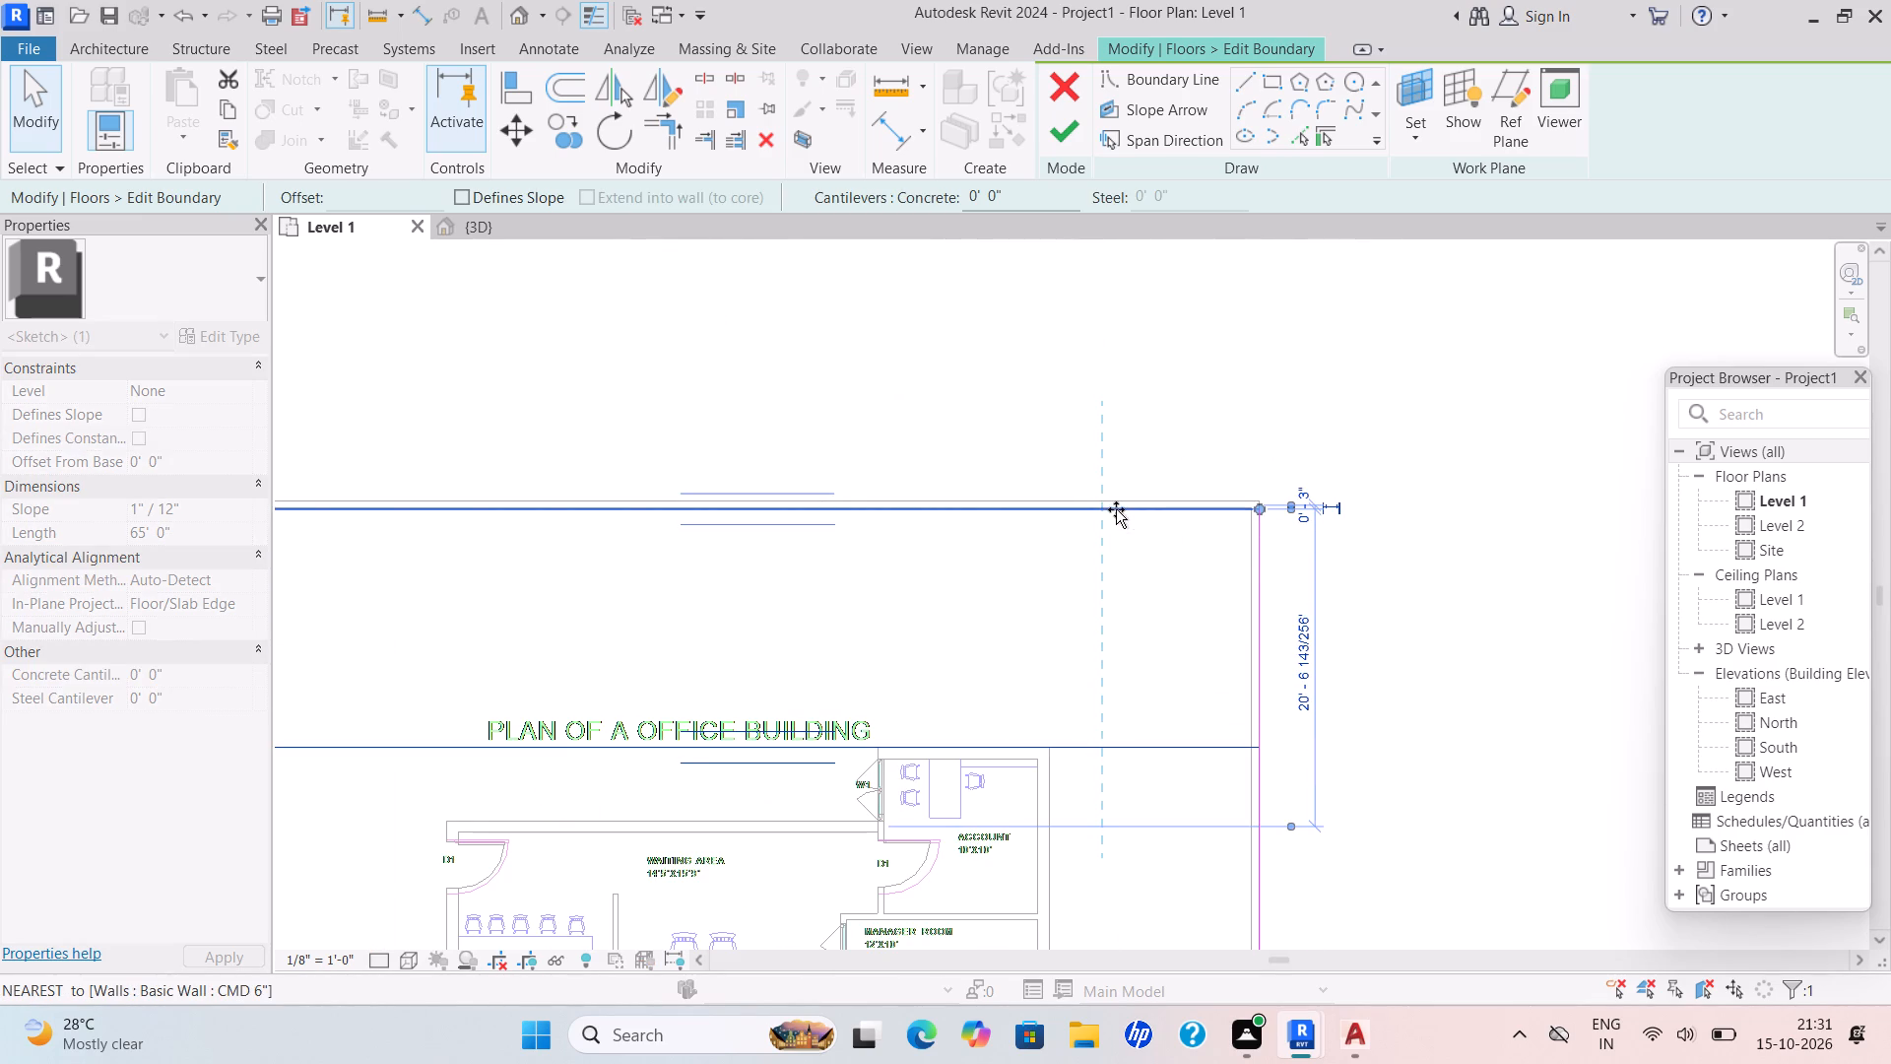
drag(1116, 509, 1117, 498)
scroll(1118, 506, down, 2)
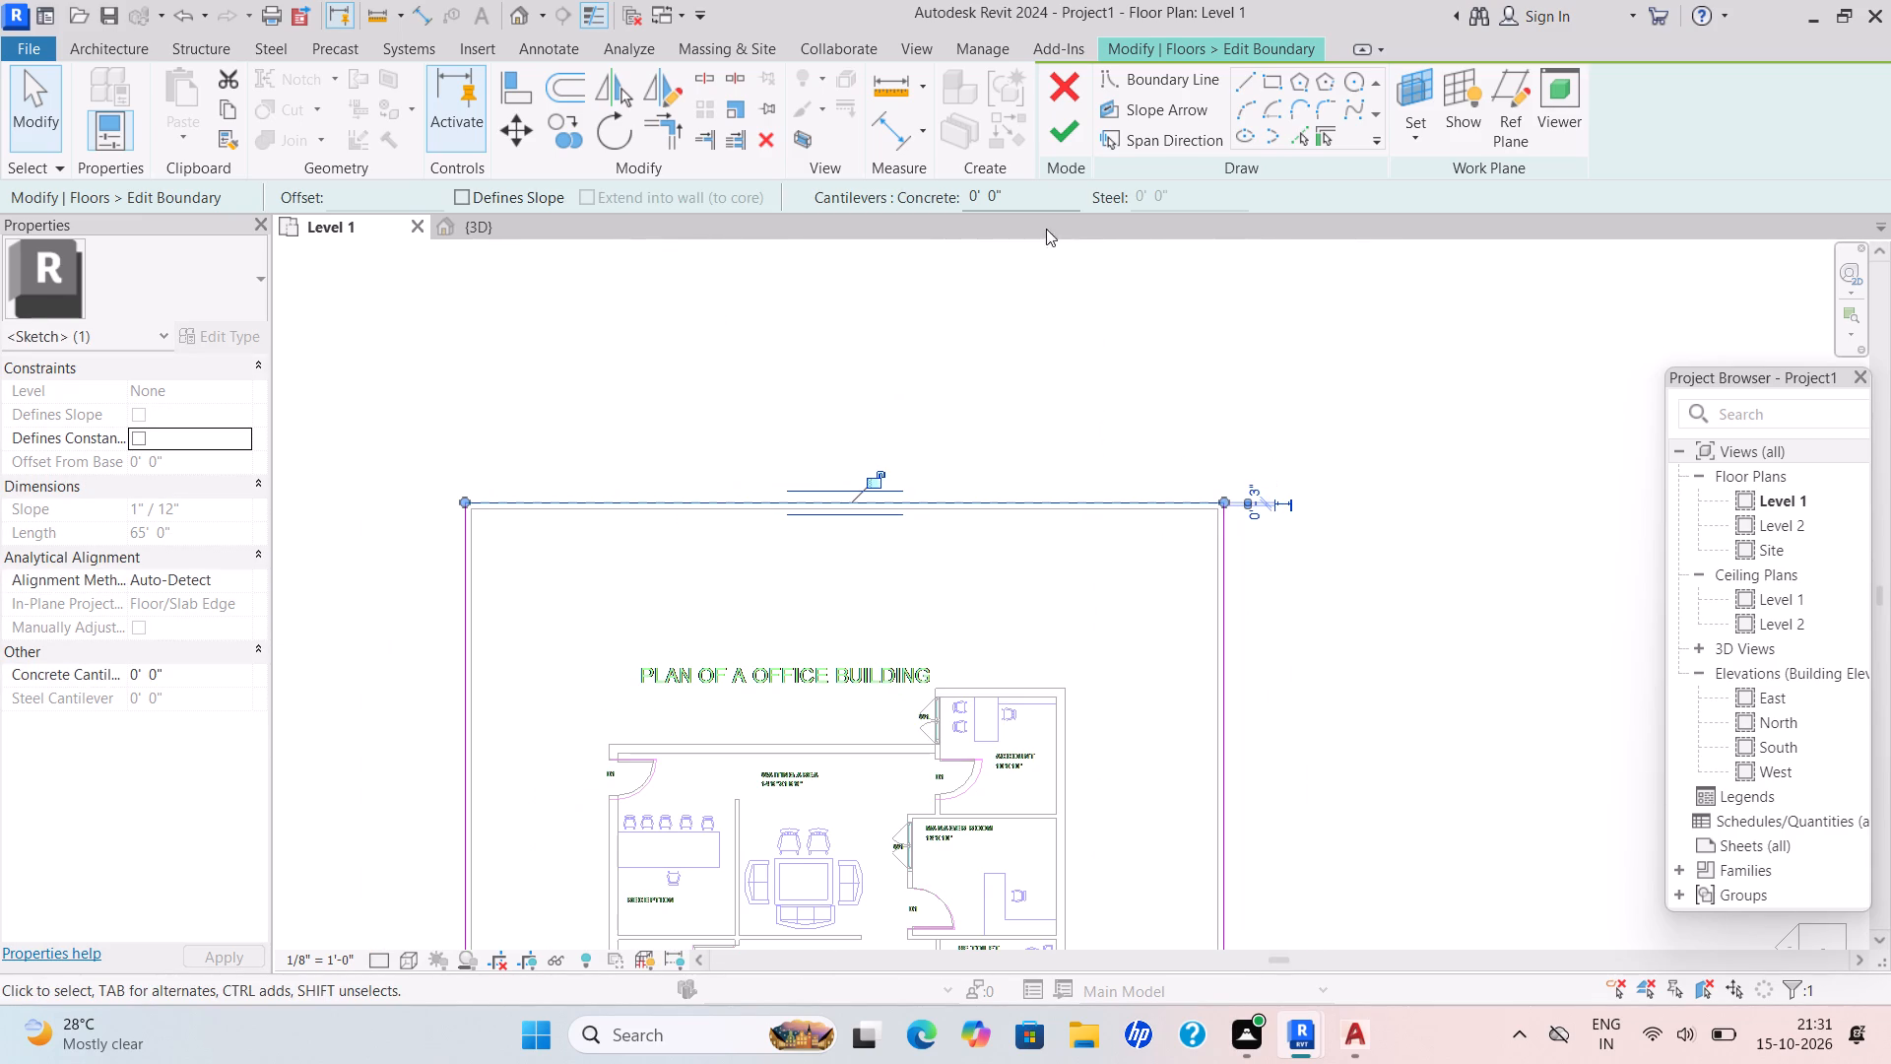
Finish the floor boundary edit and inspect the extended slab against the enclosure wall in the 3D view.
click(1052, 125)
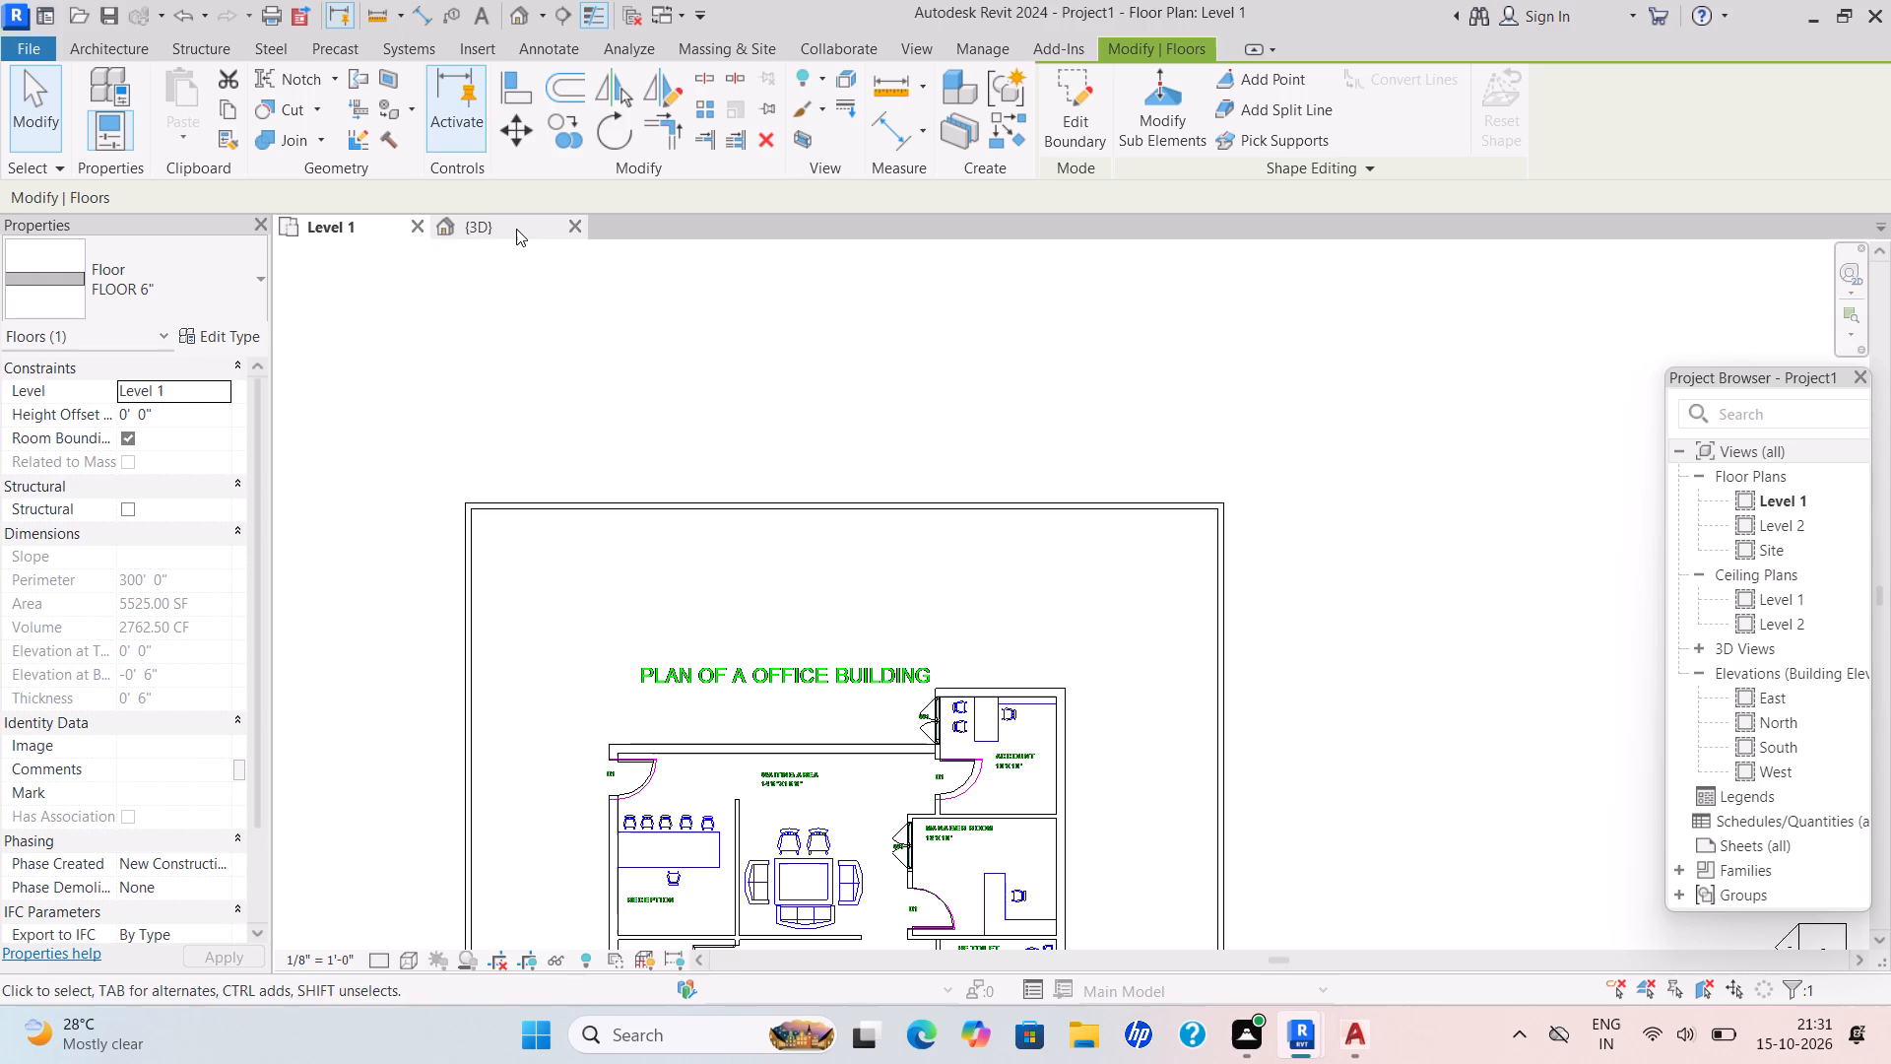
click(516, 229)
click(770, 725)
scroll(800, 704, up, 3)
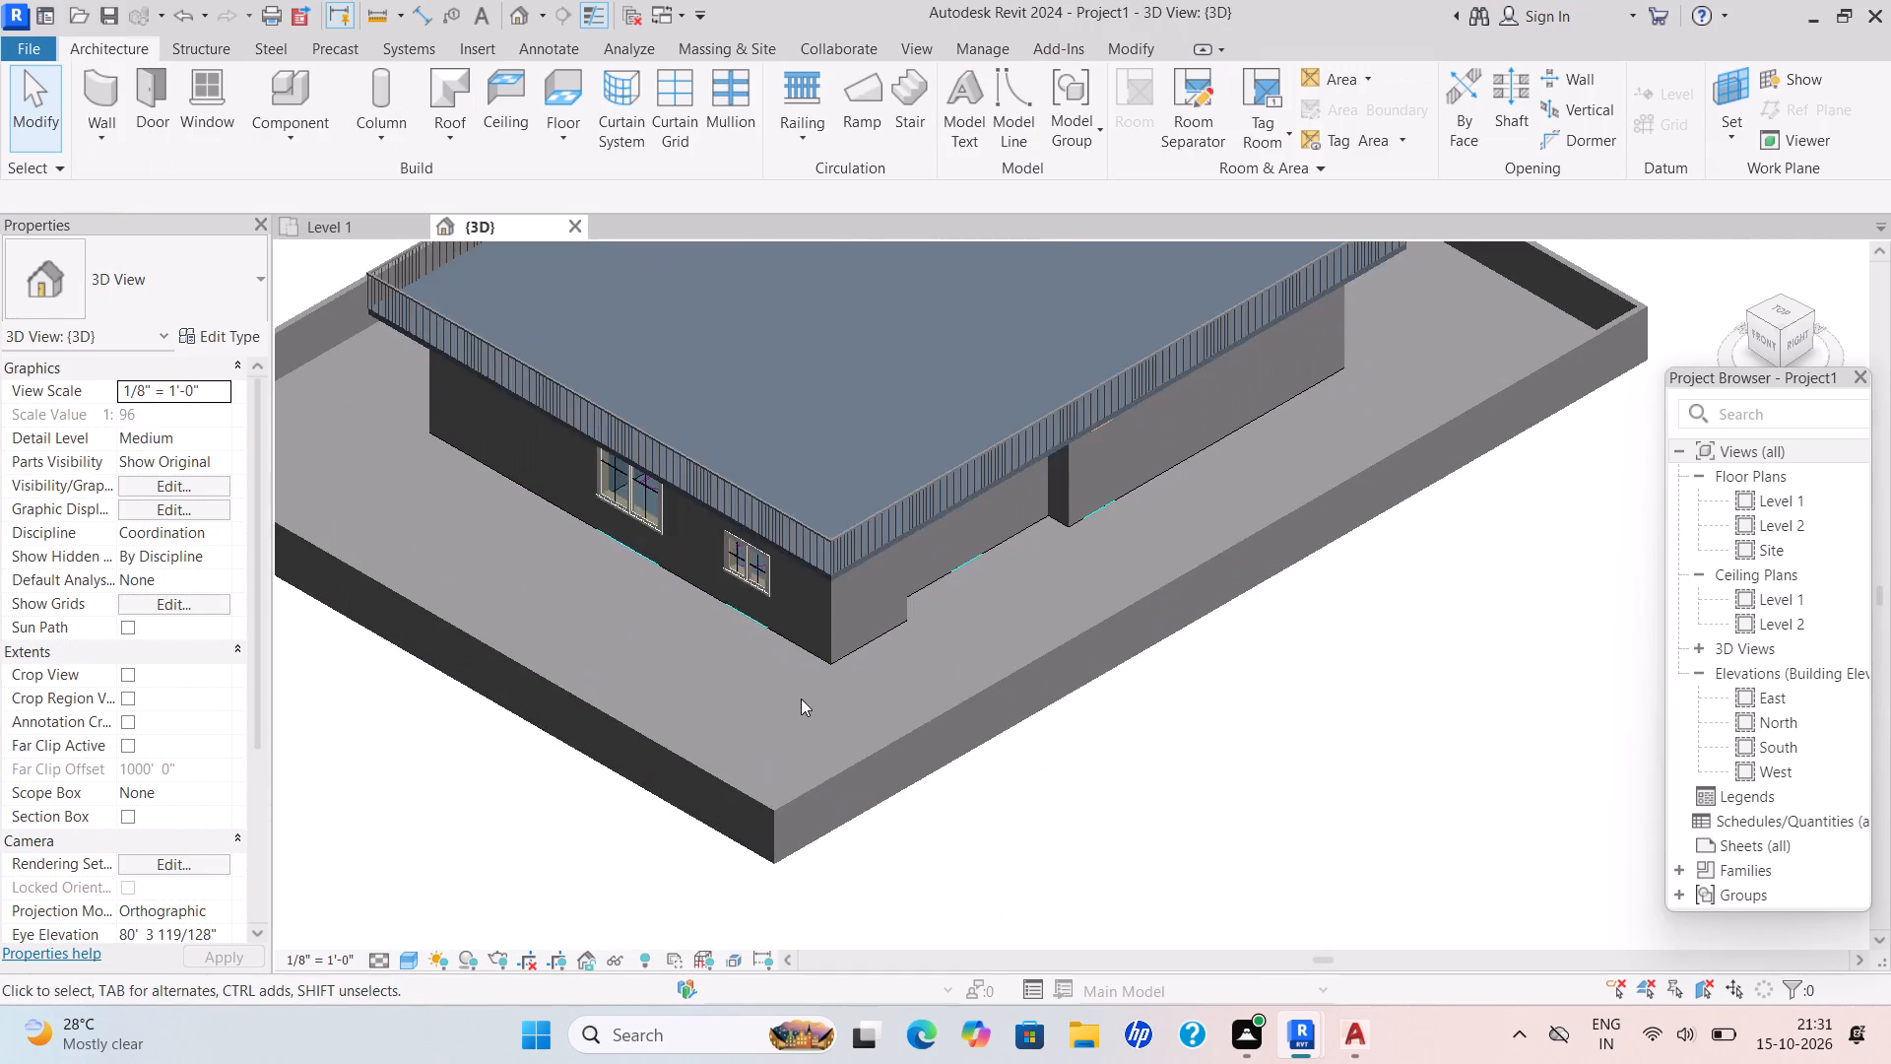
In Level 1, start placing a component and browse for a family to load in the SHUBHAM CITY folder under Documents.
click(326, 235)
scroll(540, 346, down, 5)
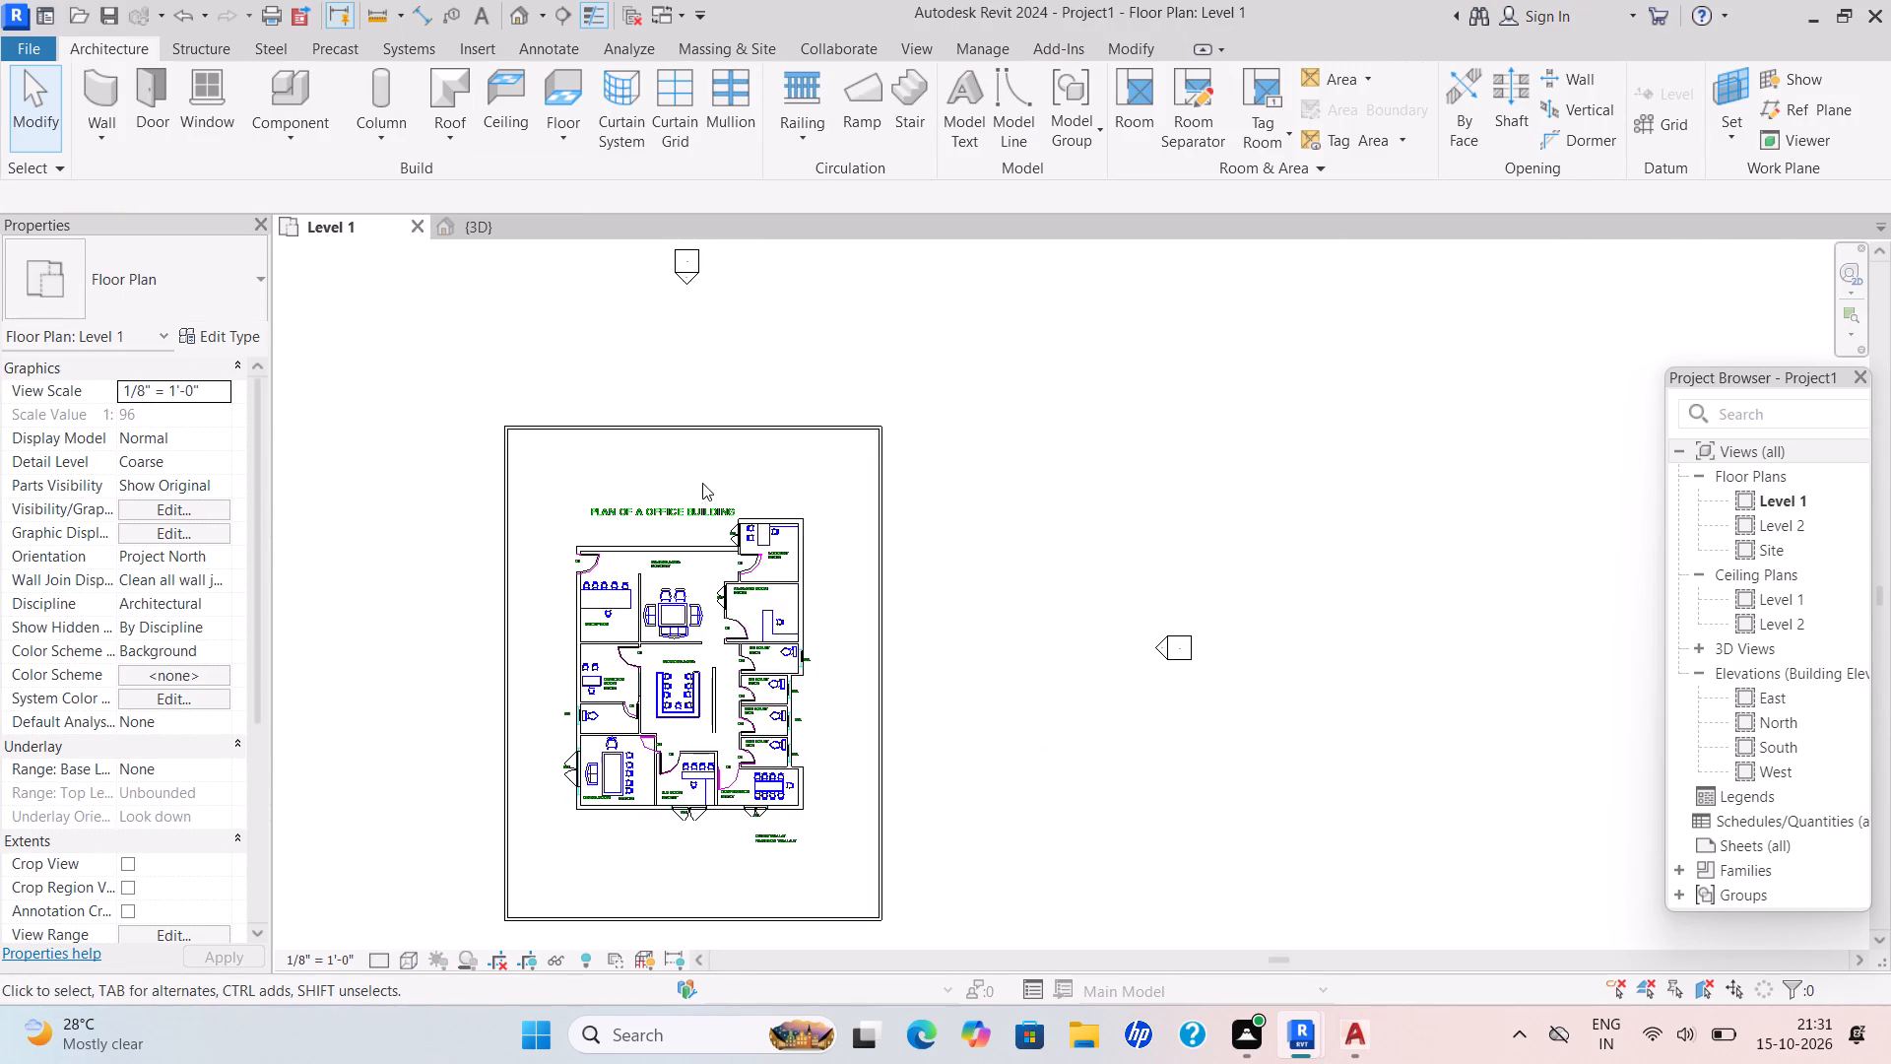
scroll(702, 488, down, 4)
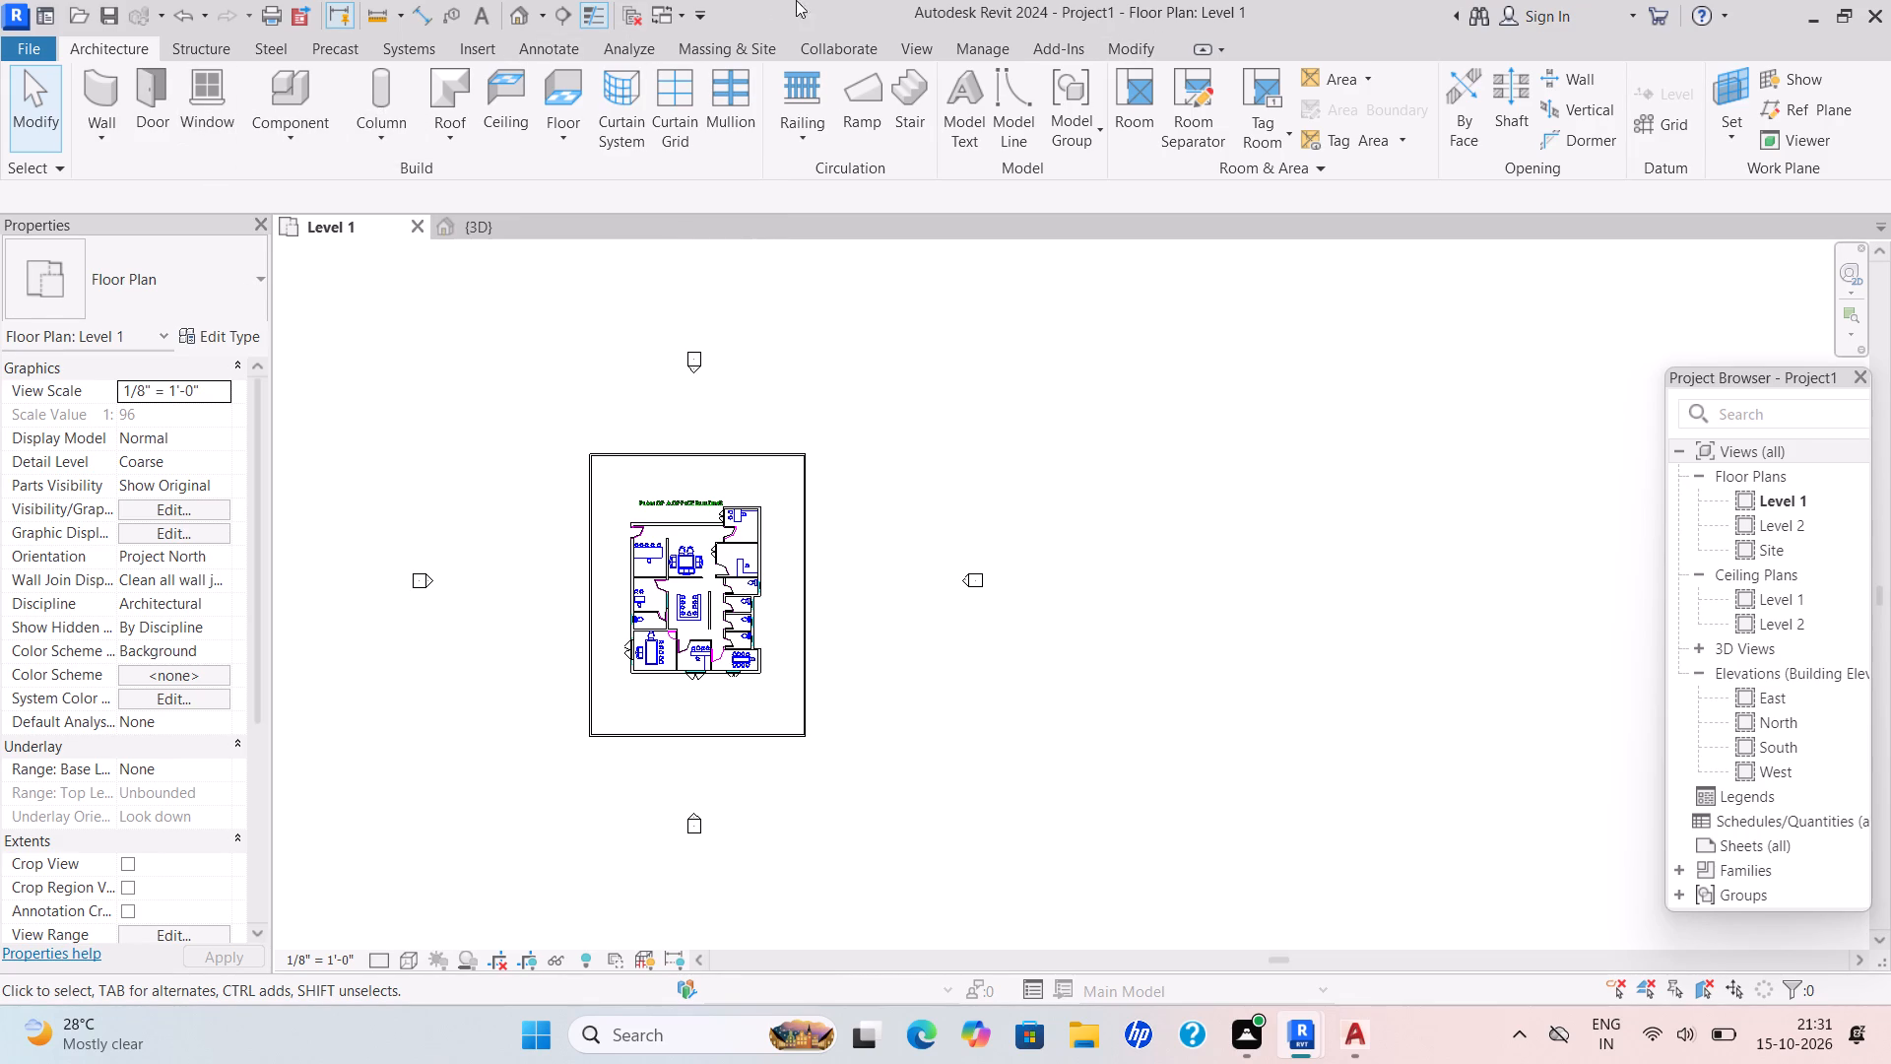
click(308, 143)
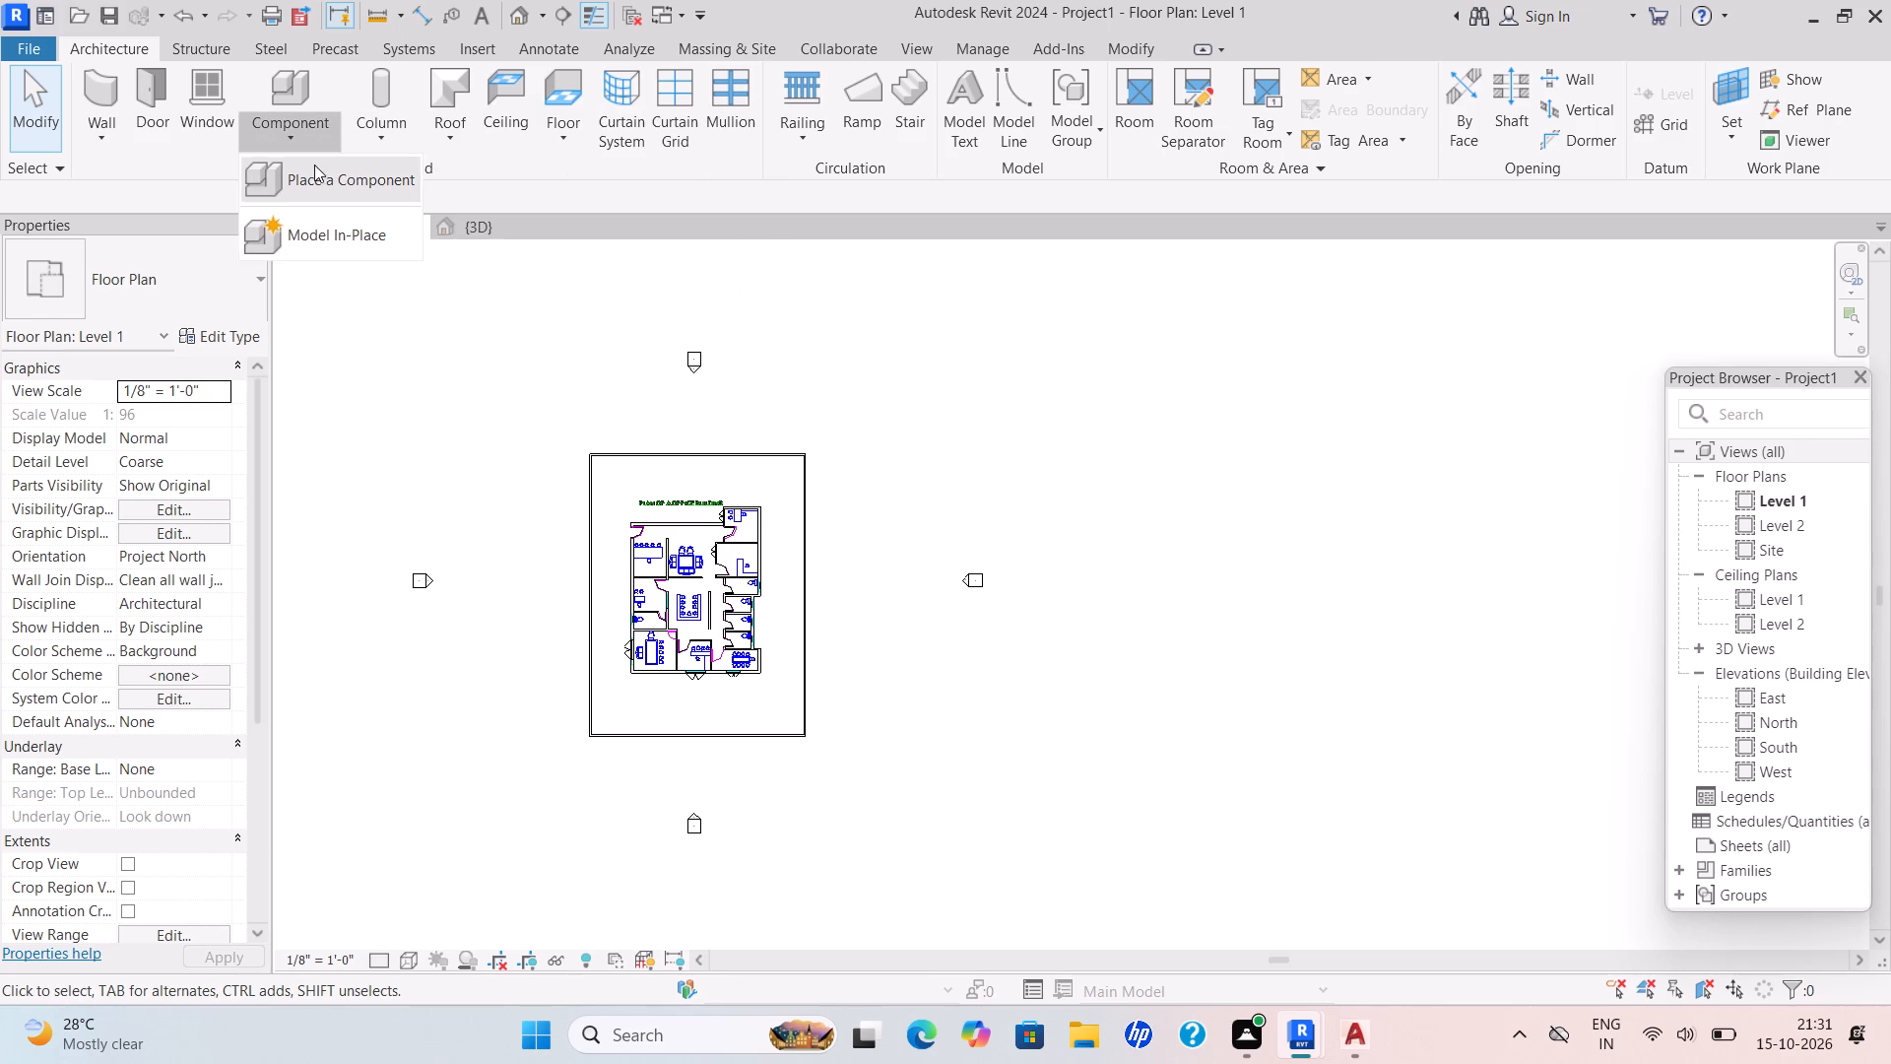
click(316, 166)
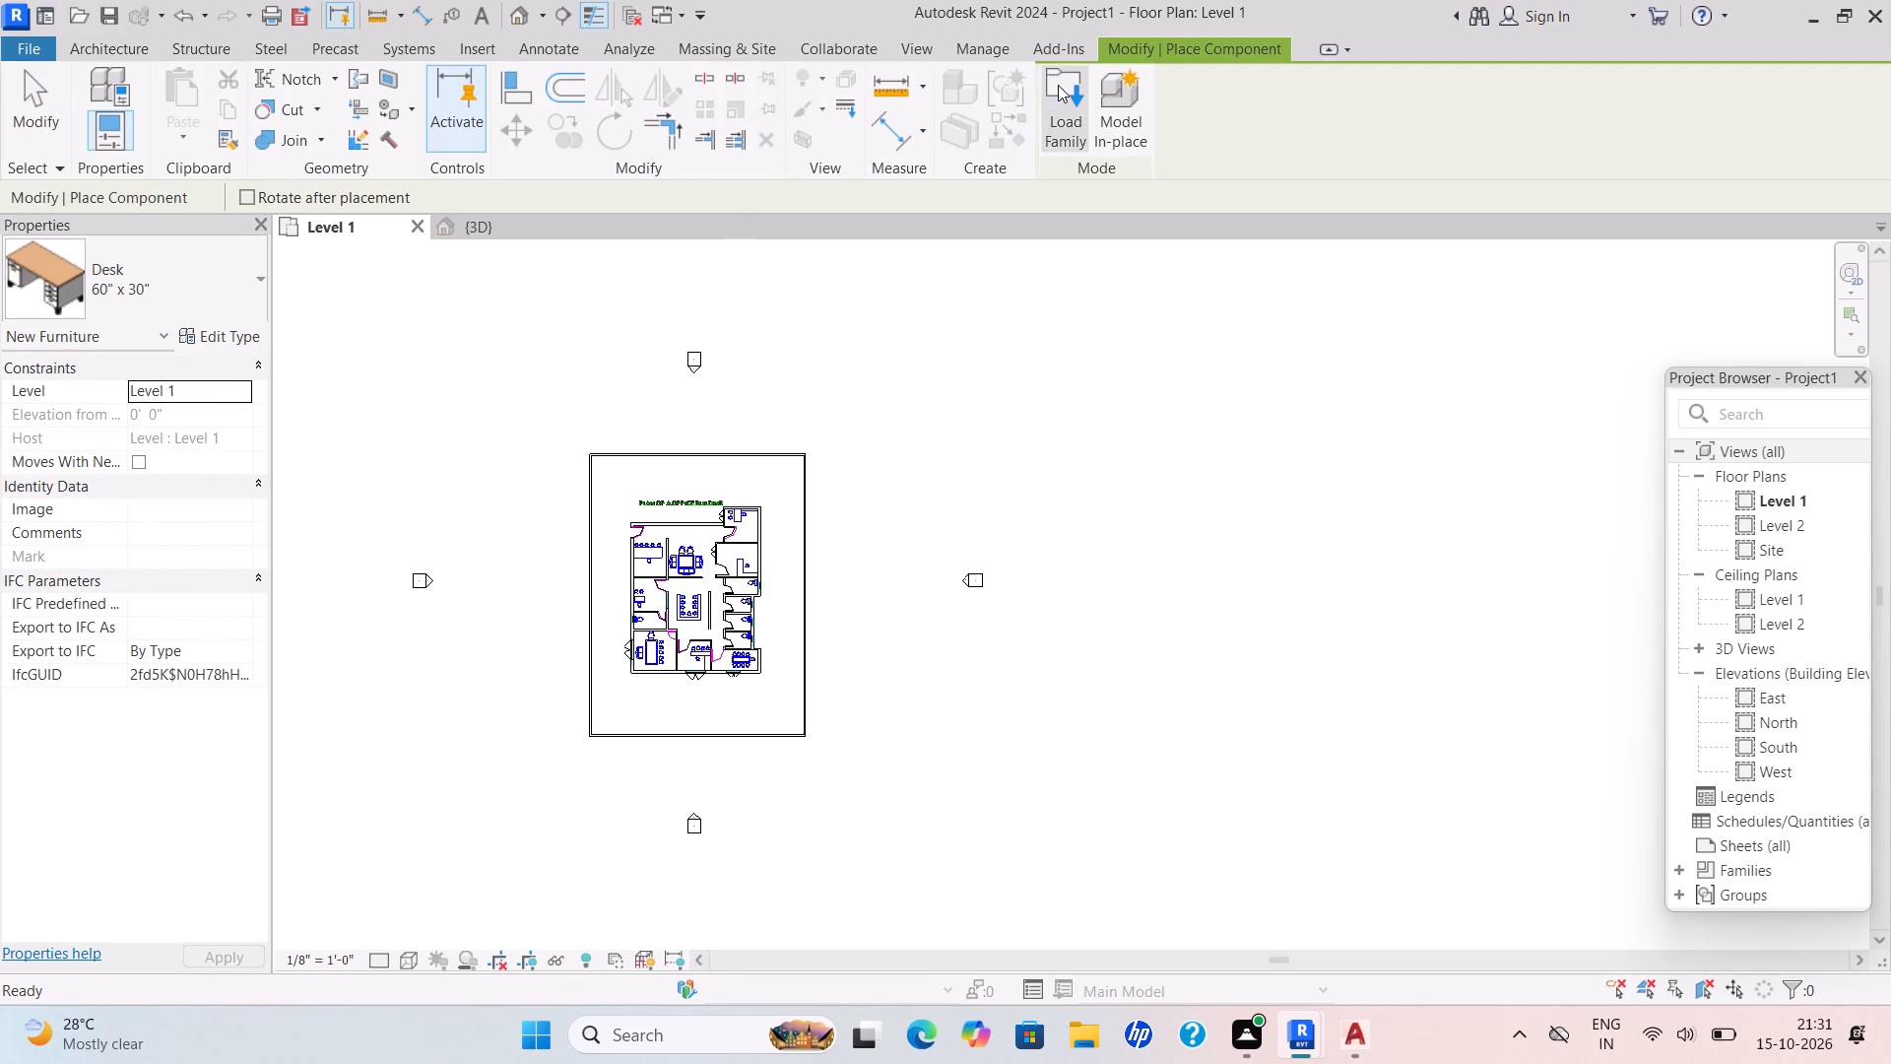
click(1059, 87)
click(1036, 88)
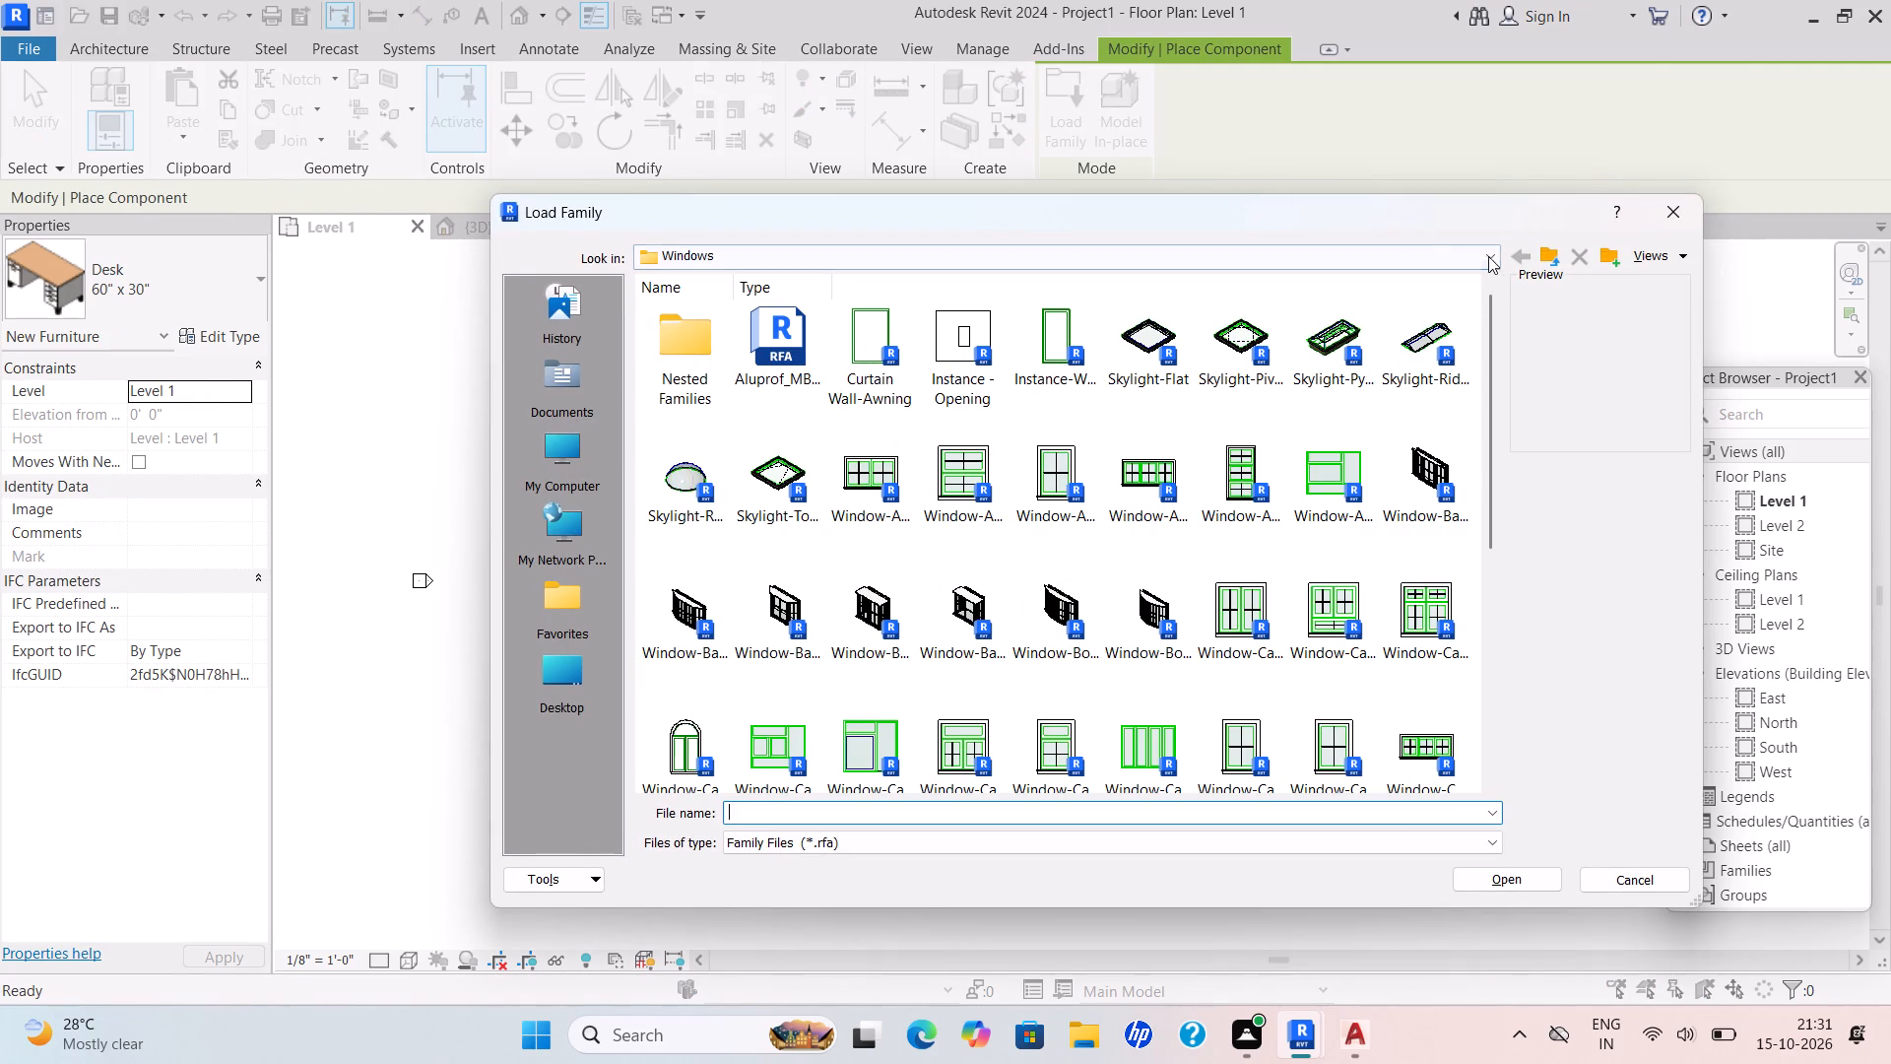
click(1496, 254)
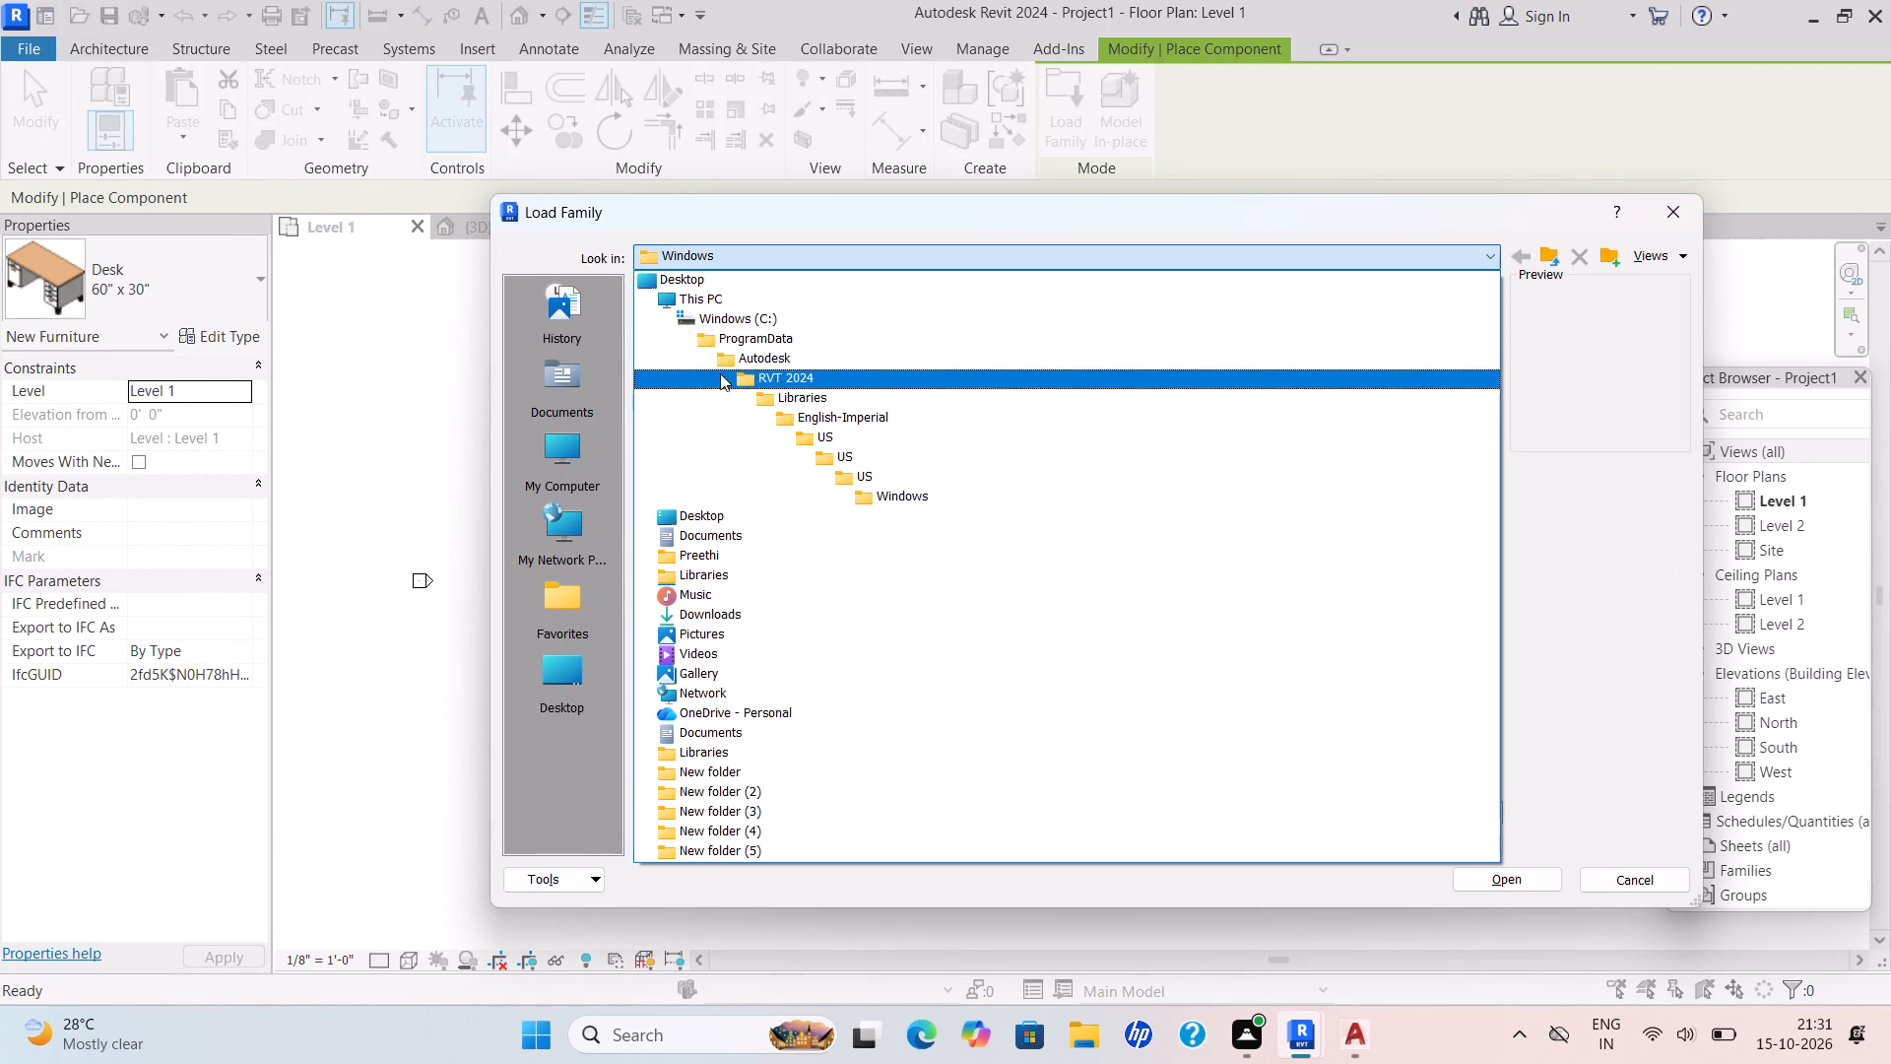
click(563, 389)
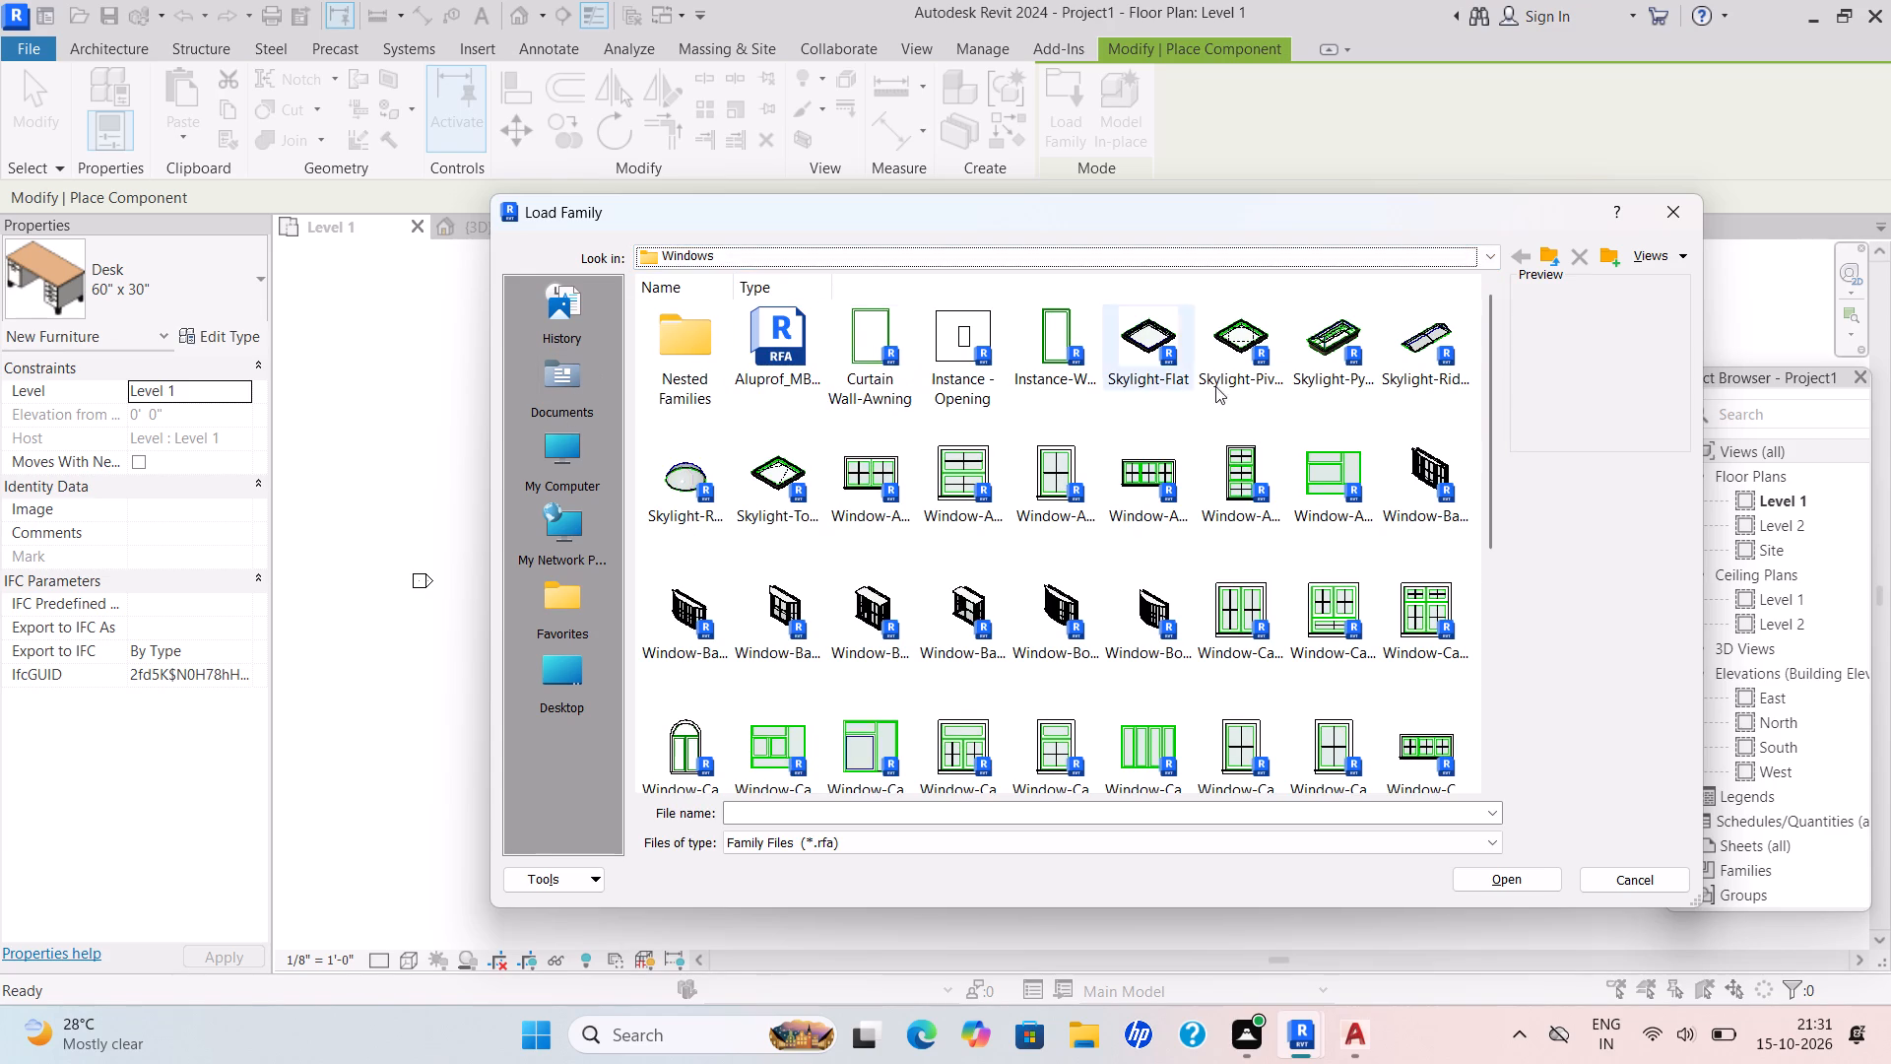
scroll(1331, 408, up, 5)
click(1484, 262)
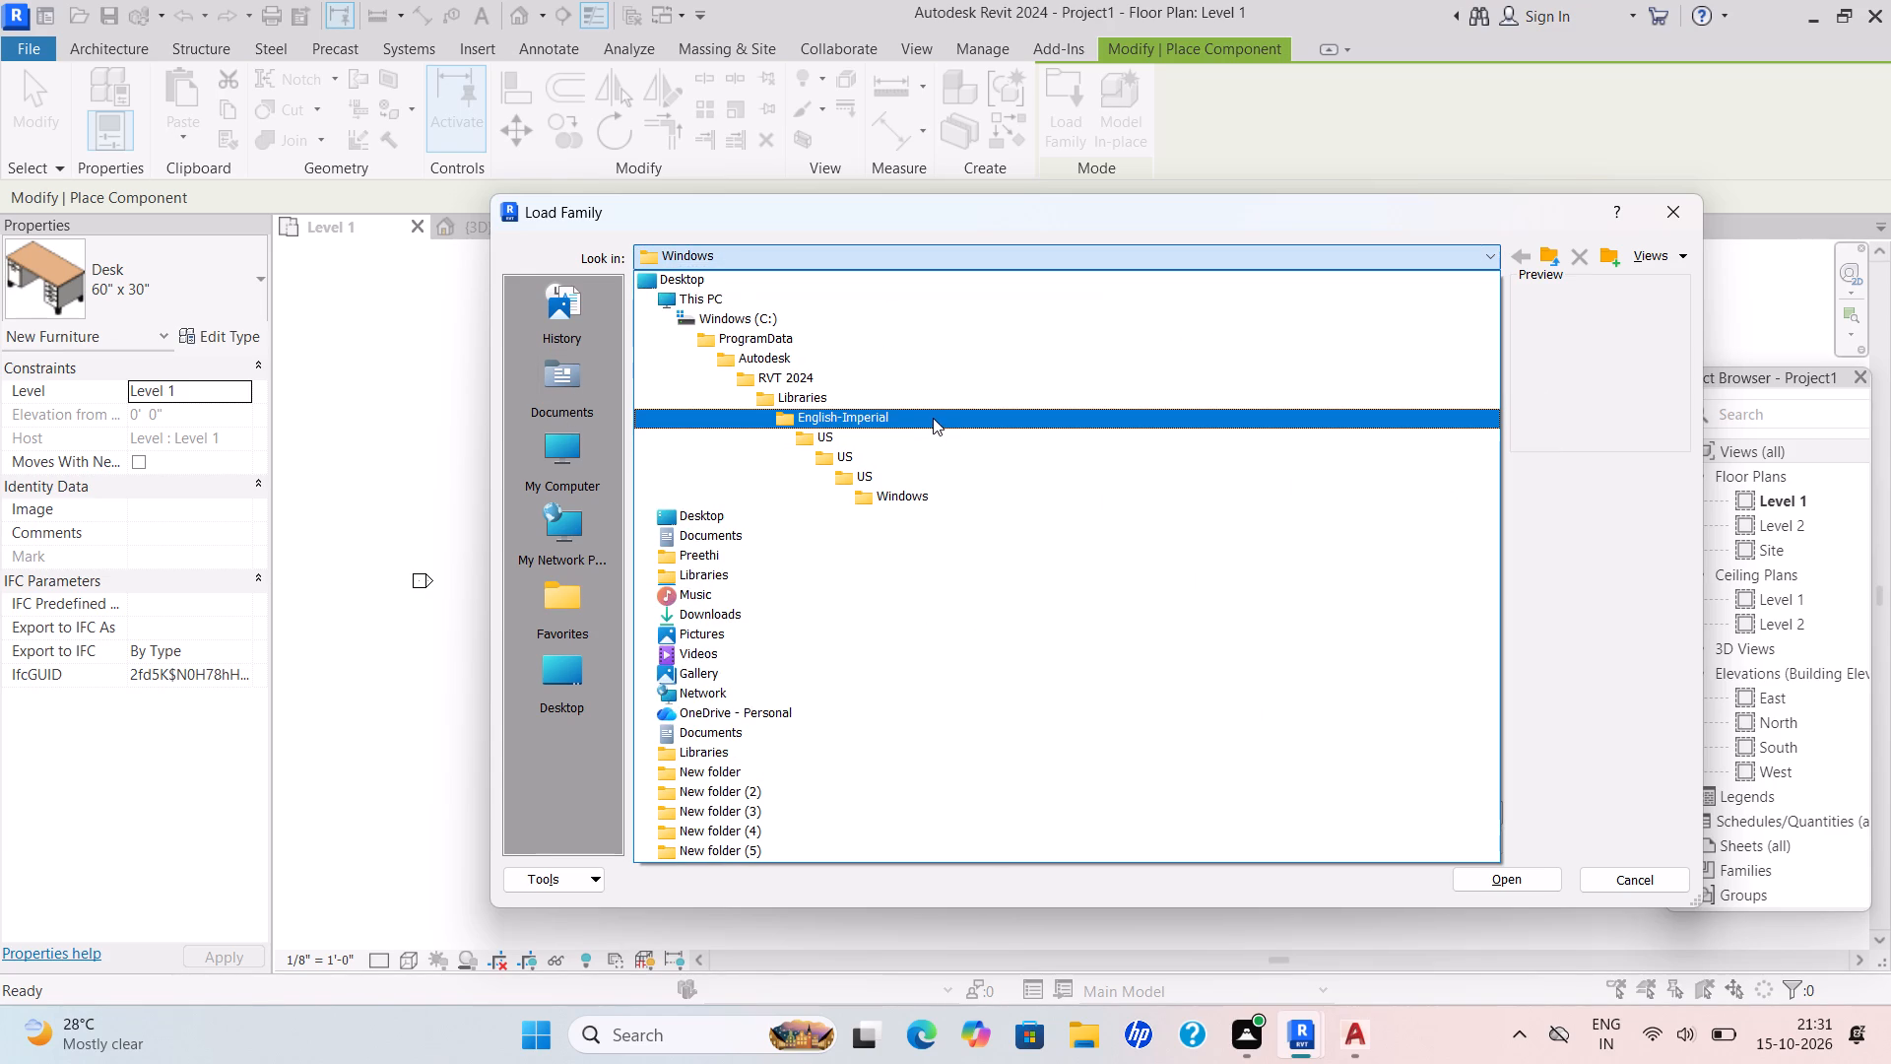
scroll(933, 418, up, 5)
double_click(568, 388)
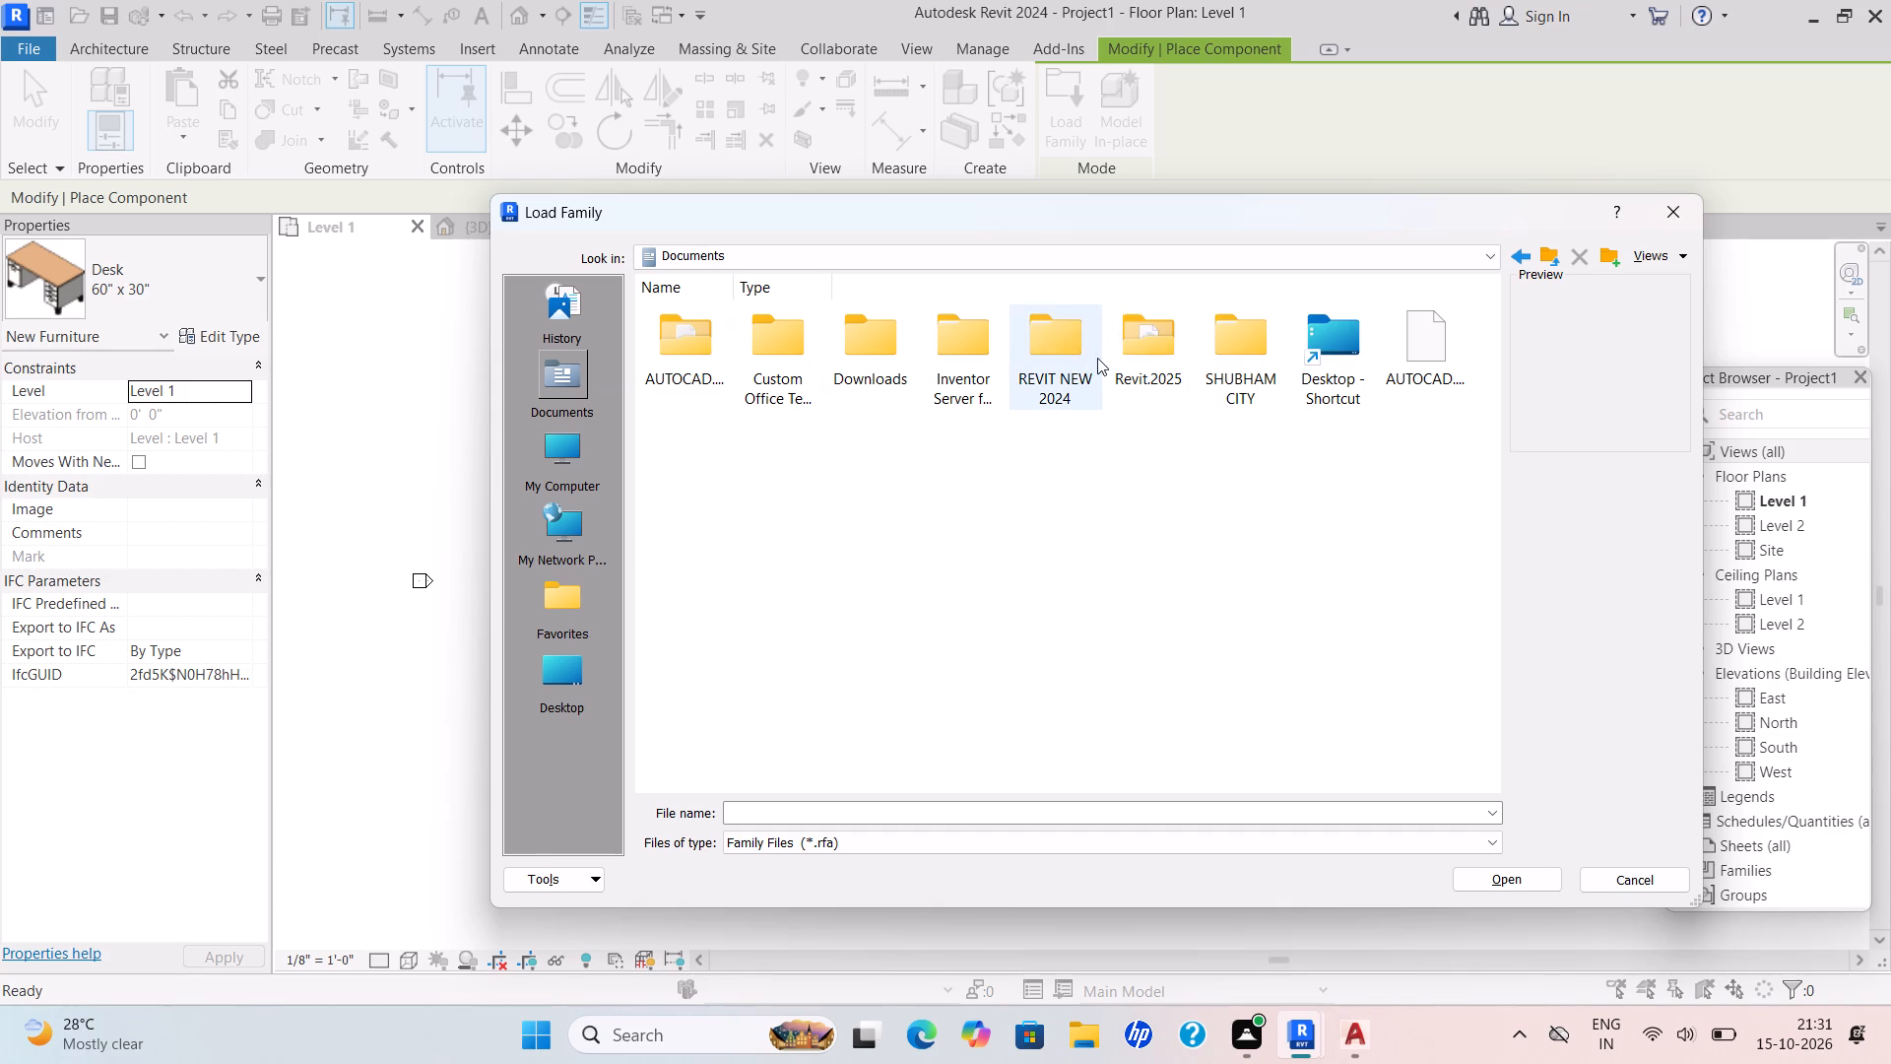
double_click(1220, 348)
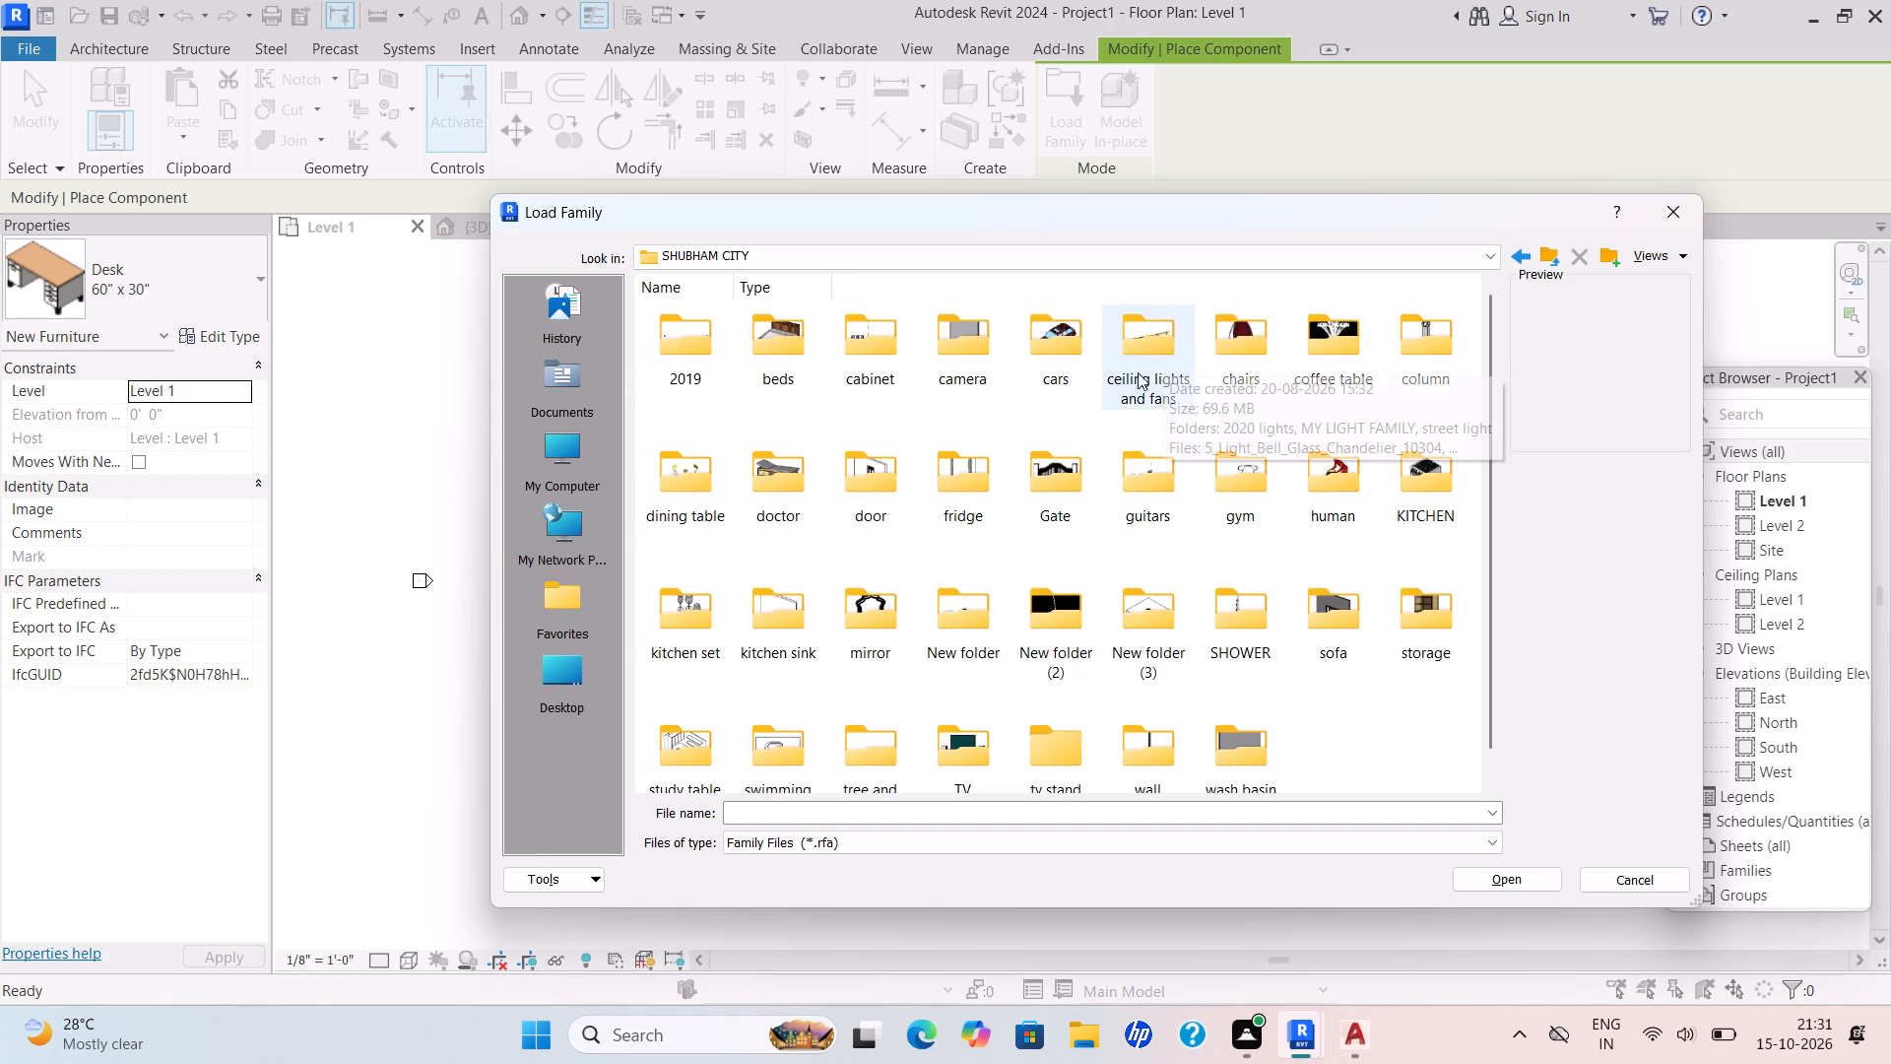
Load the Gate_davinder_11707.0001 family from the Gate folder.
scroll(1086, 376, down, 6)
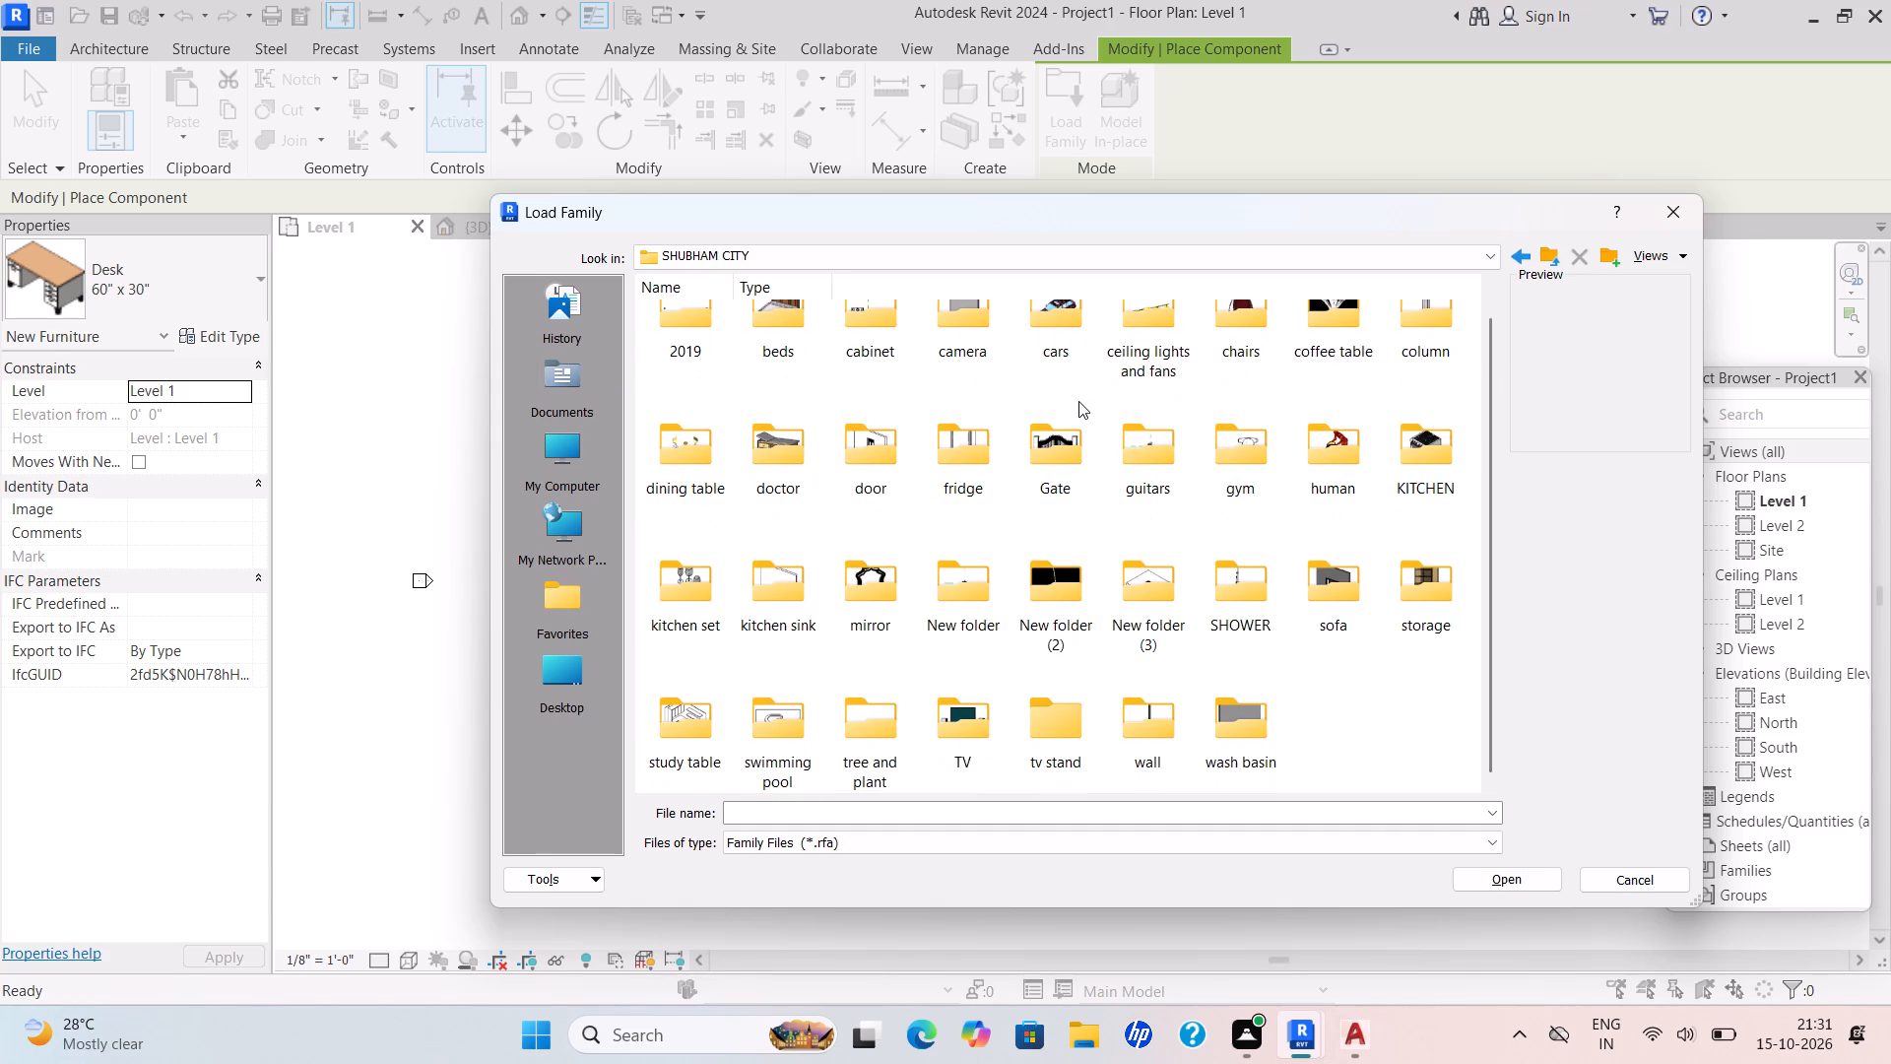
scroll(1083, 404, down, 4)
scroll(1085, 408, up, 5)
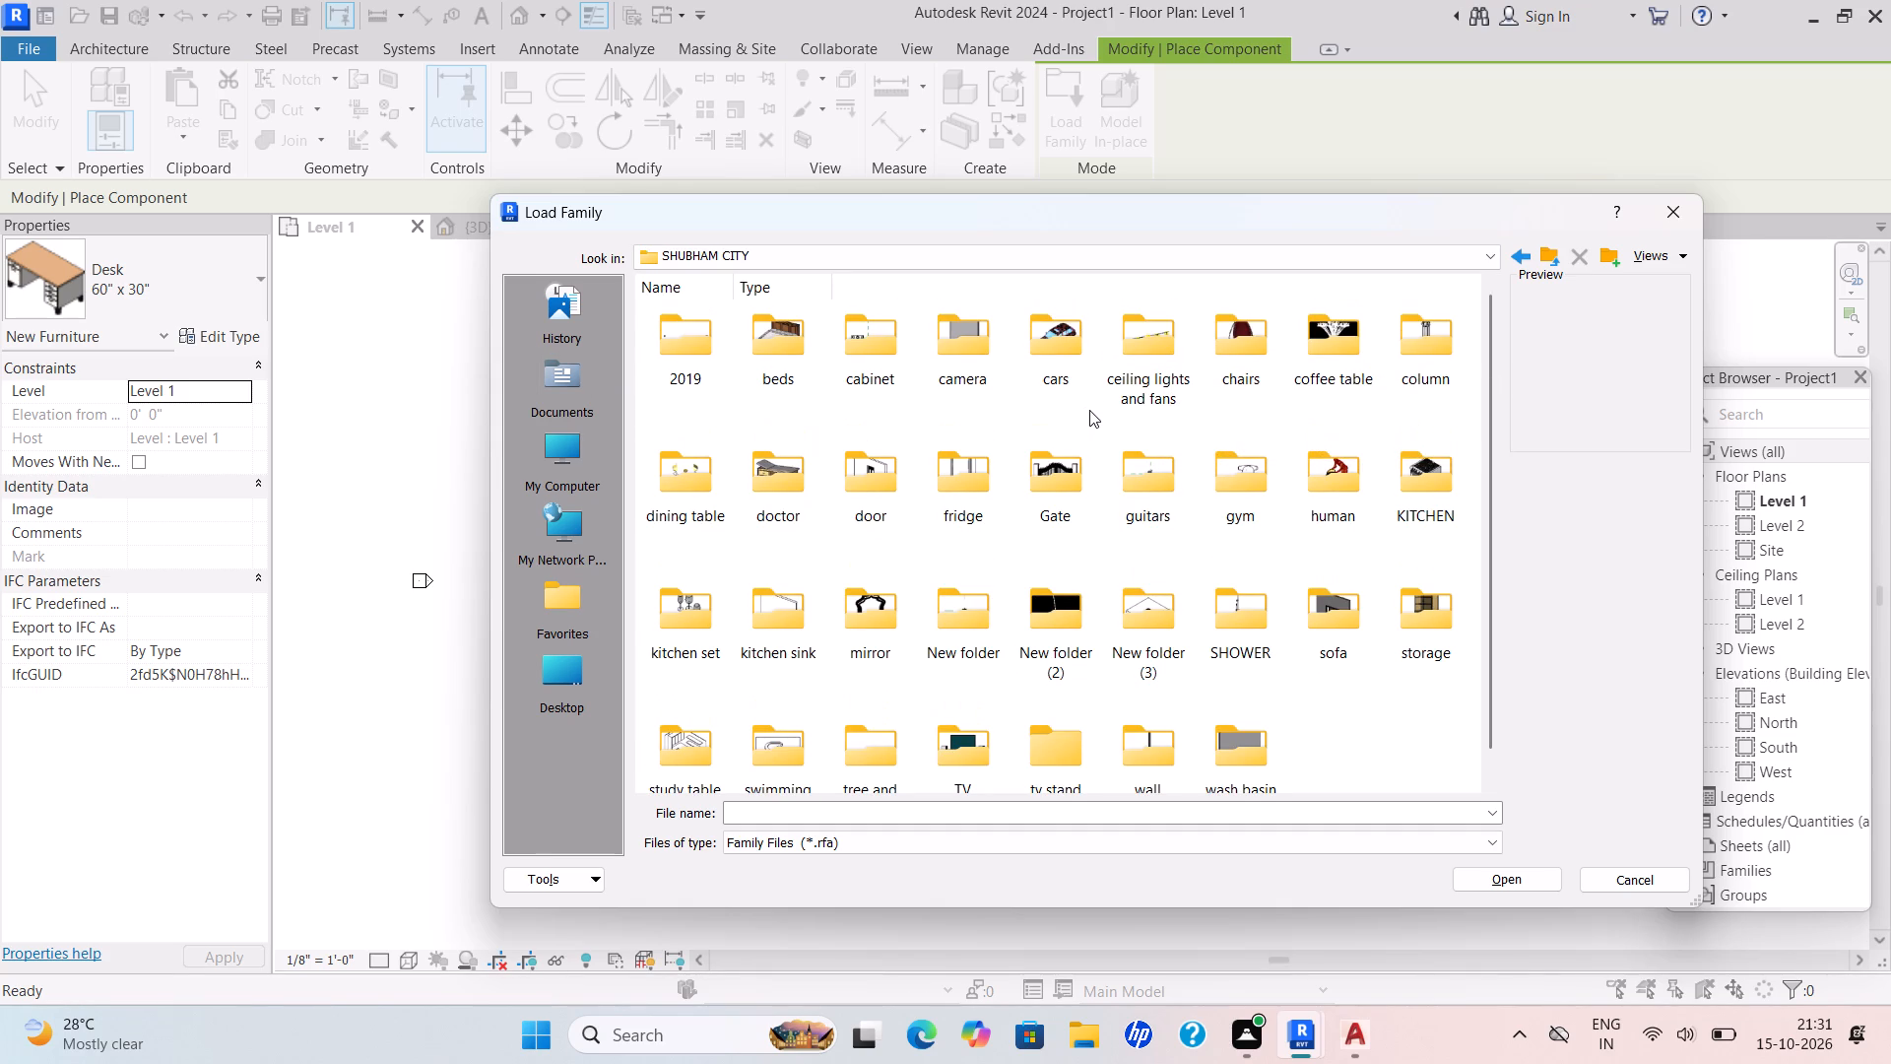
scroll(1089, 410, up, 4)
scroll(1101, 416, down, 4)
double_click(1061, 452)
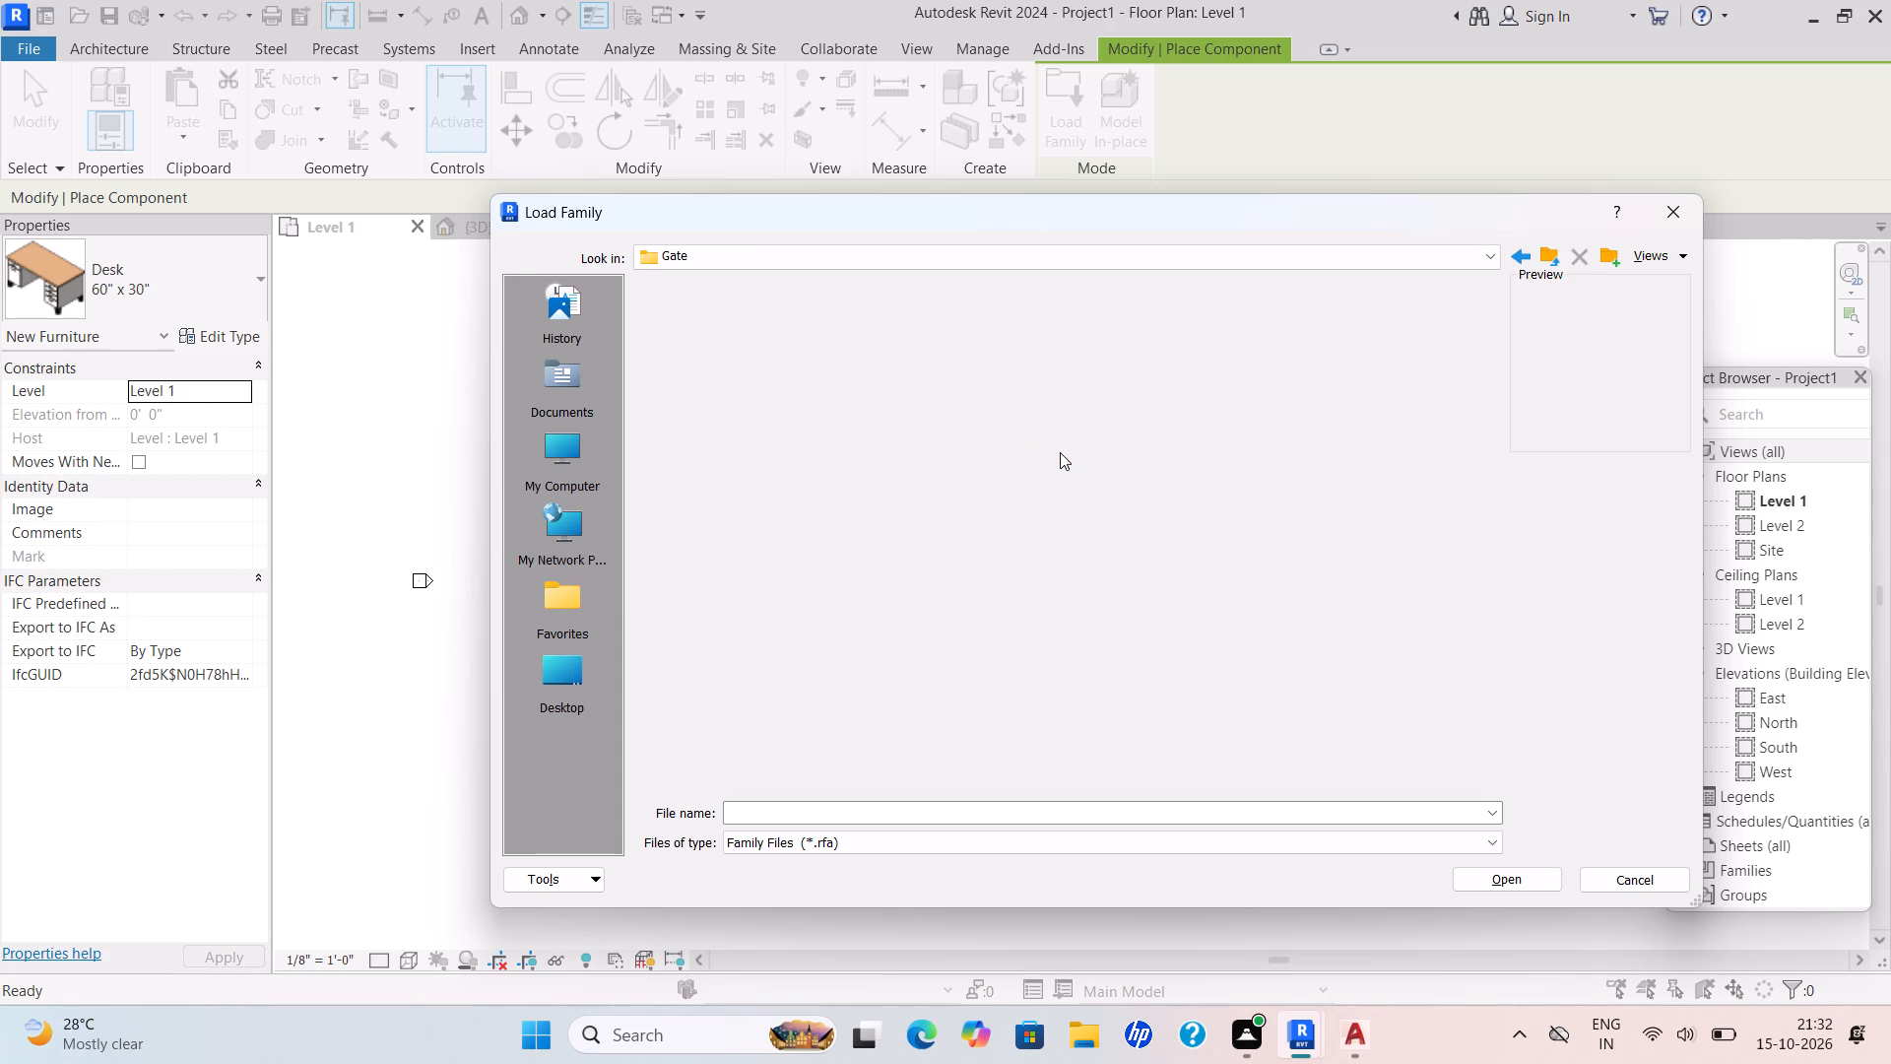
click(680, 499)
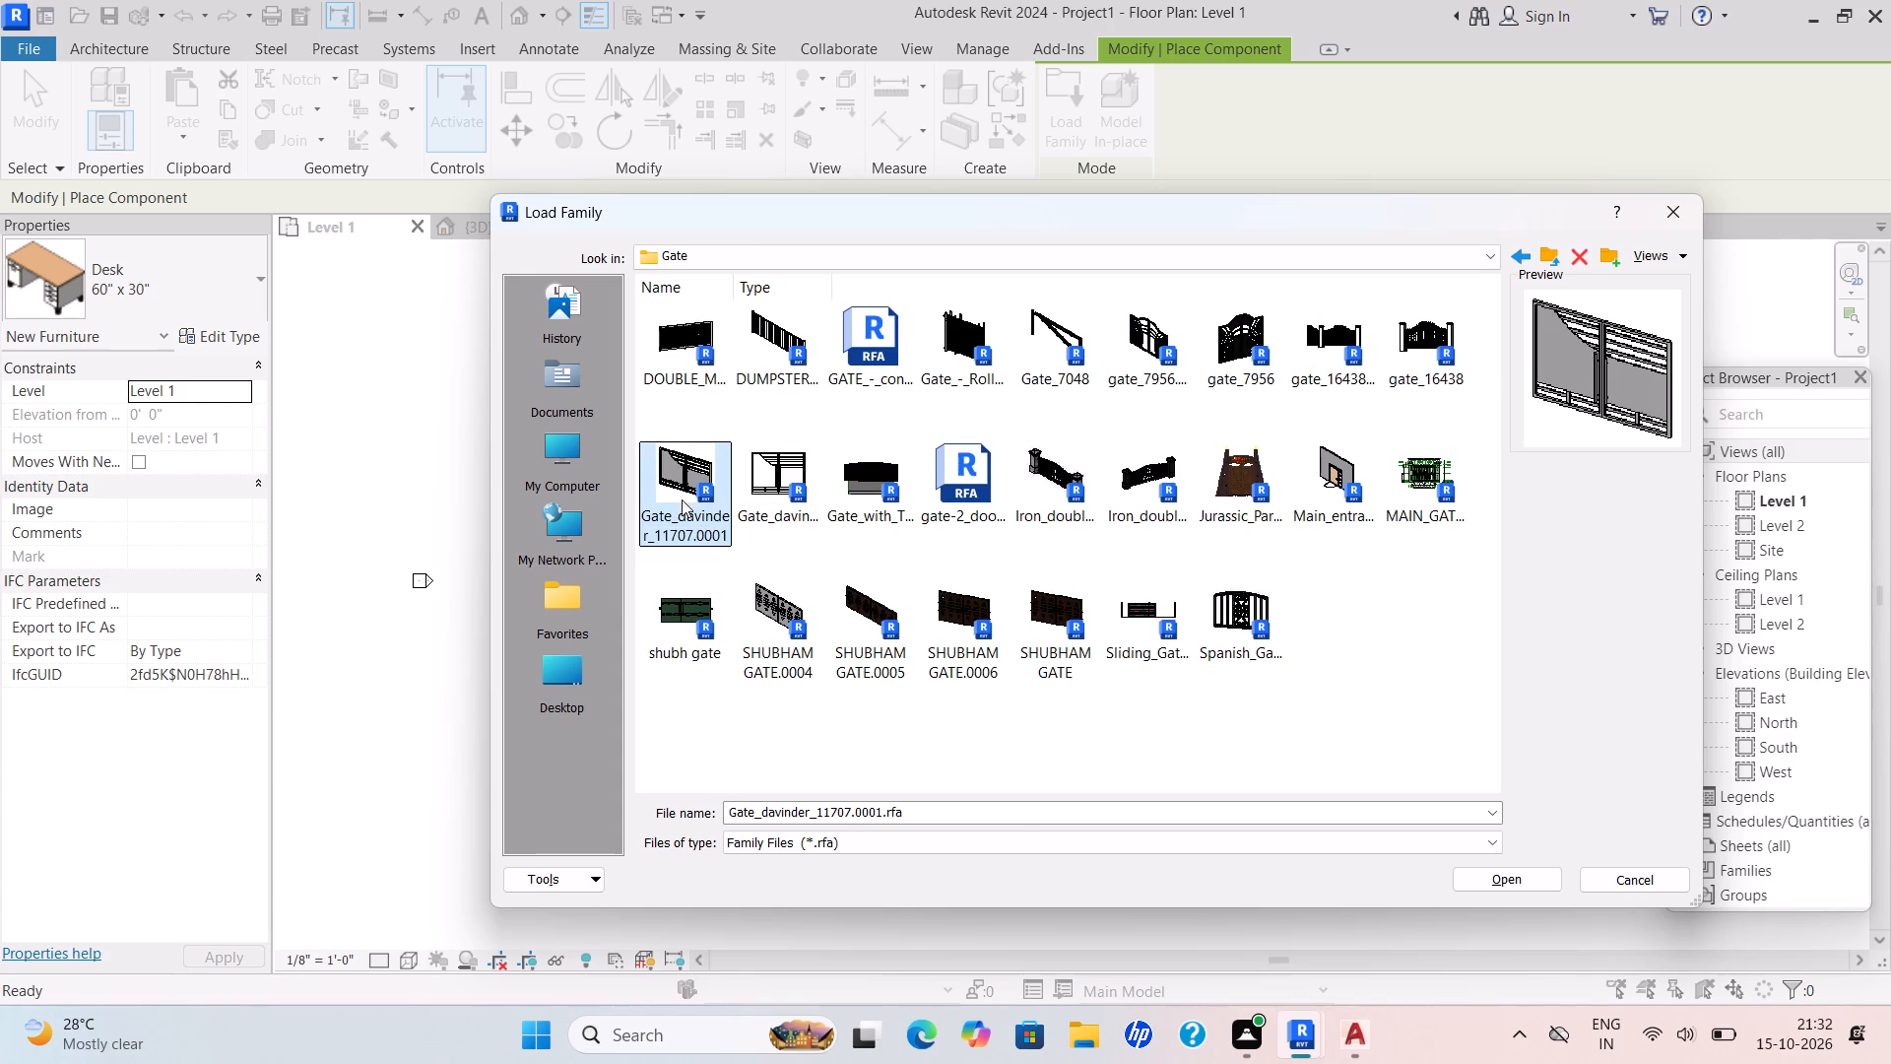
click(1493, 877)
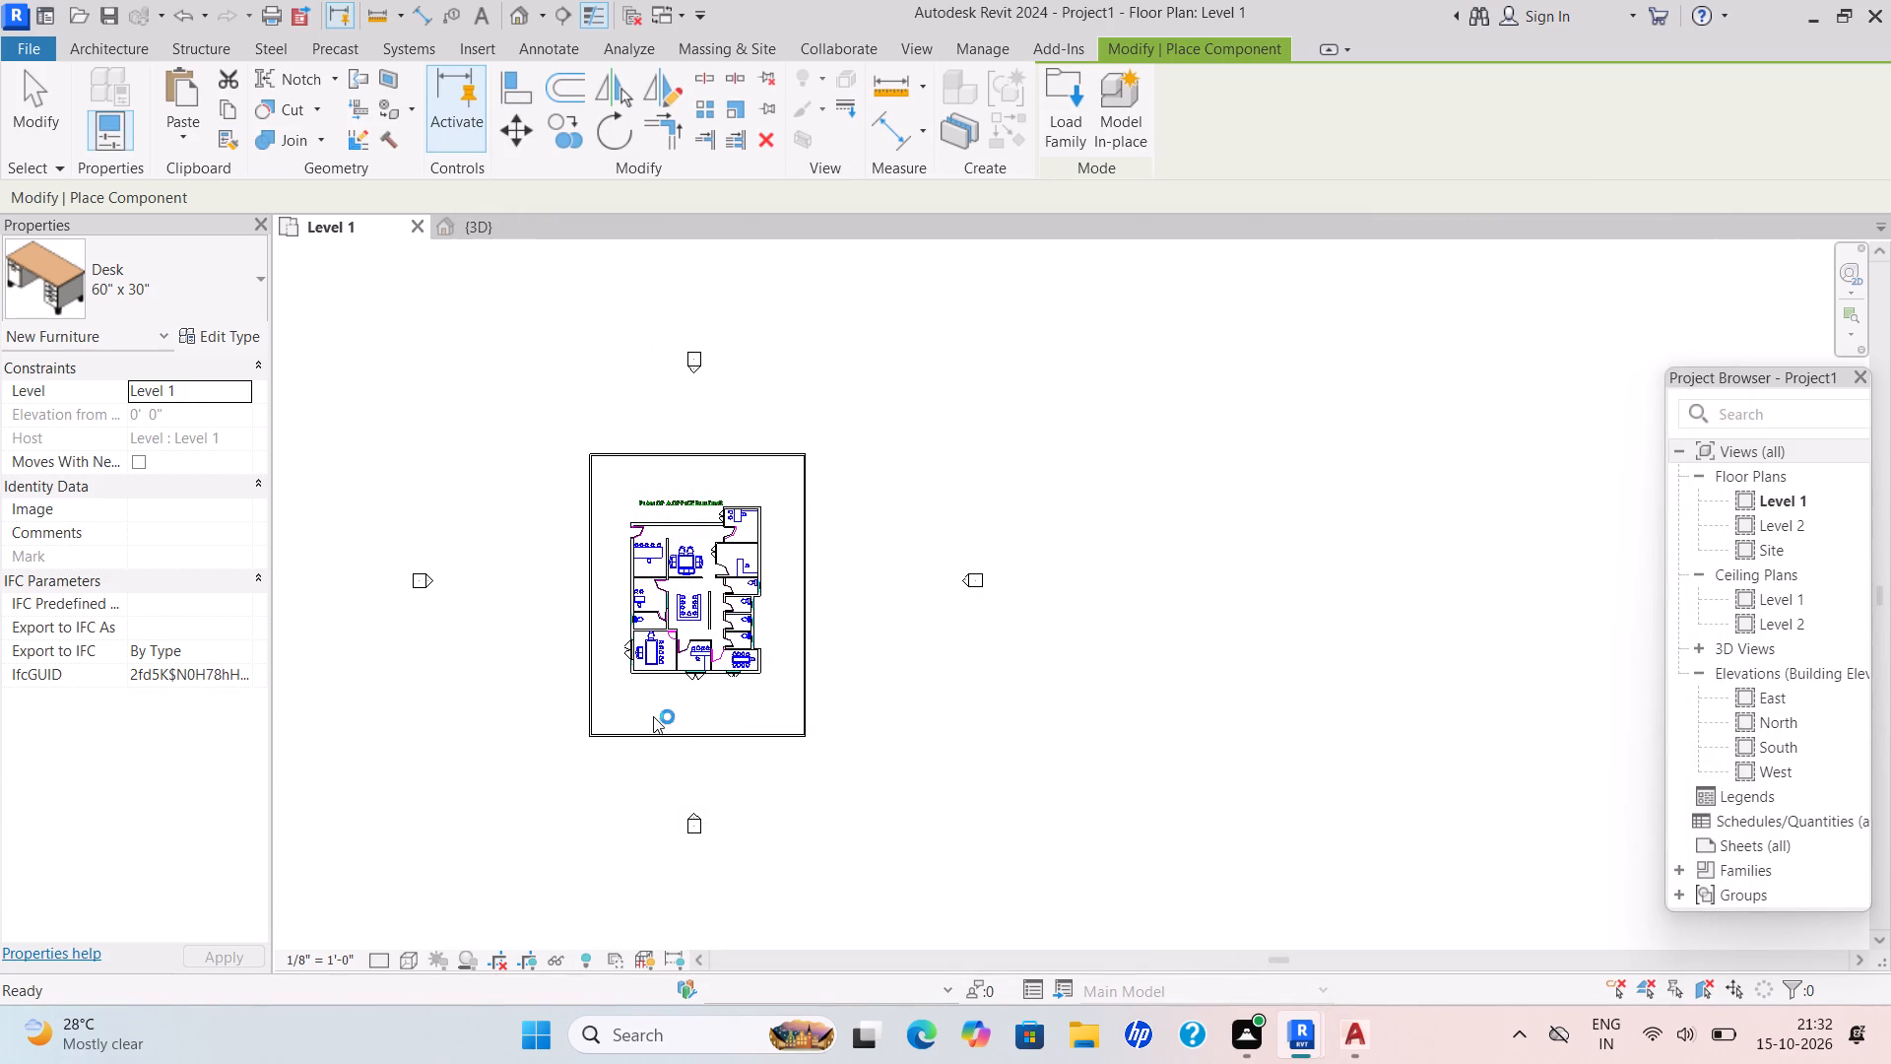
Place the gate on the west enclosure wall, rotated to run along it, about 1'-6" south of the building's north wall line.
scroll(655, 729, up, 6)
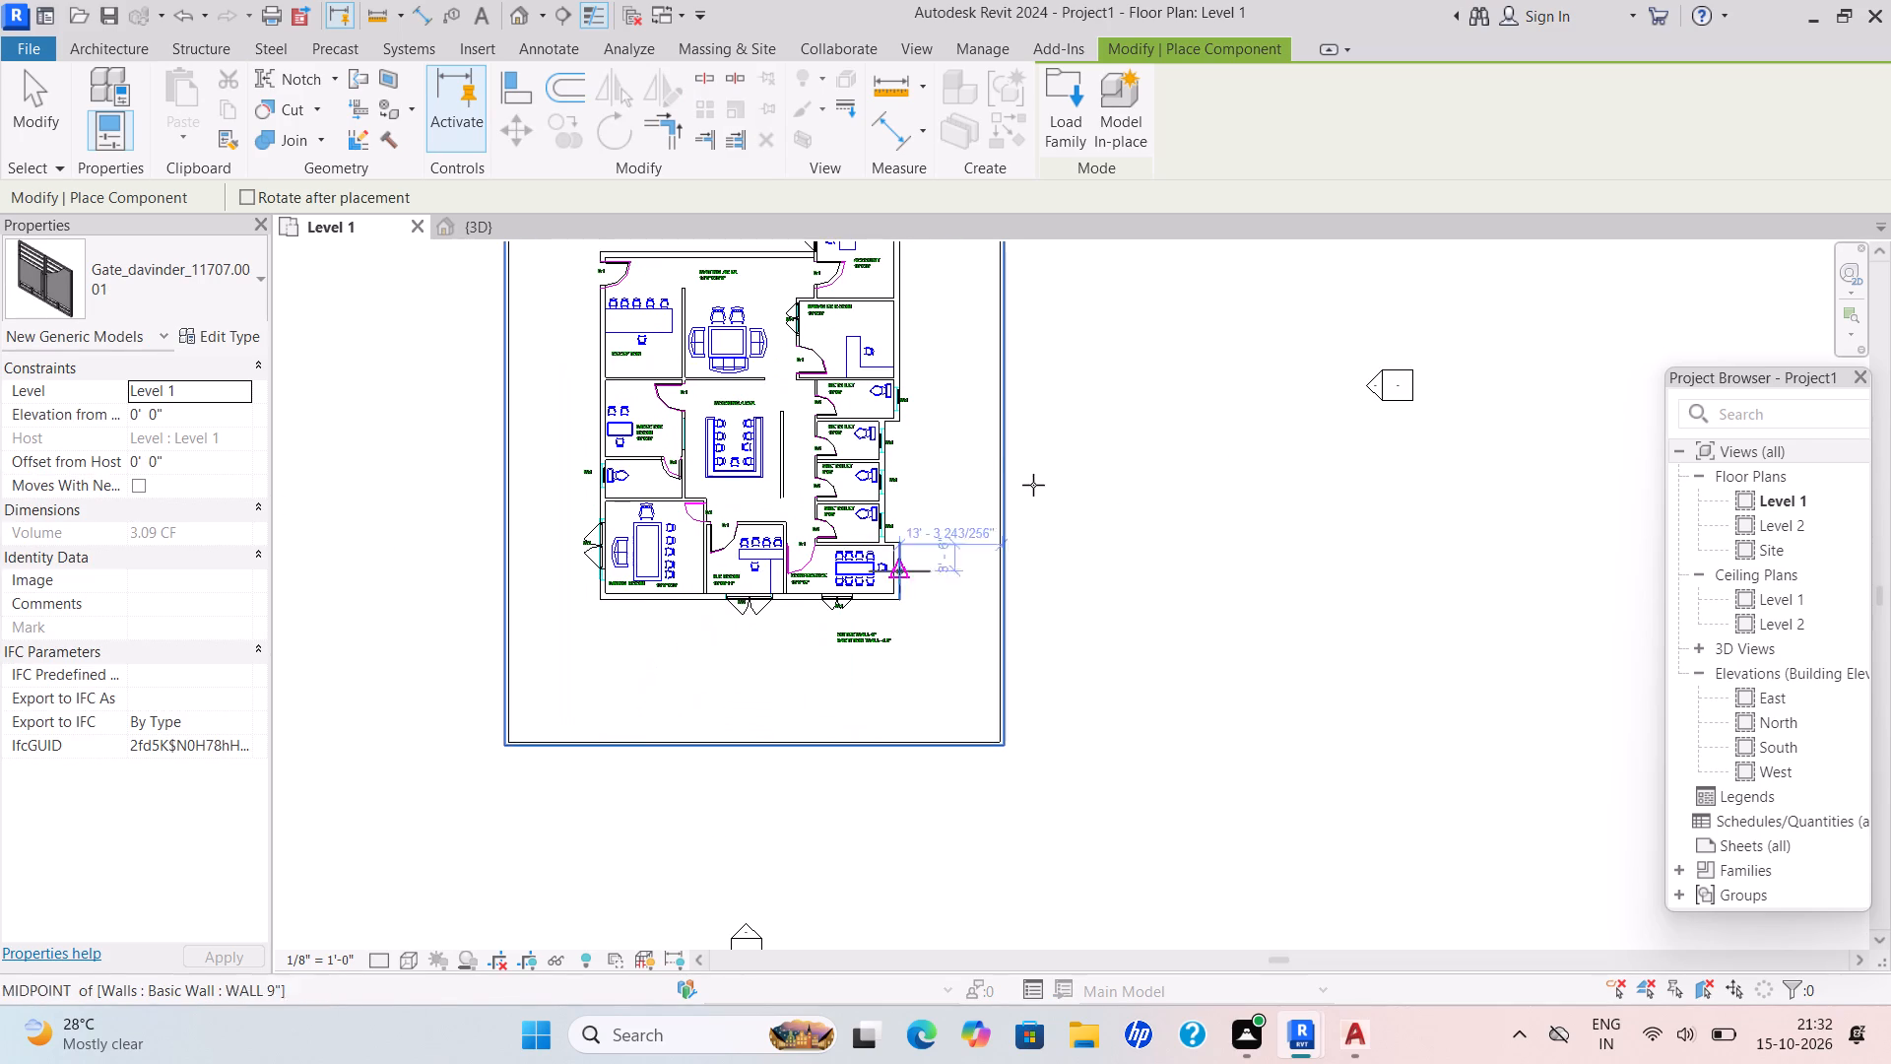
scroll(827, 535, down, 1)
middle_drag(831, 540, 964, 632)
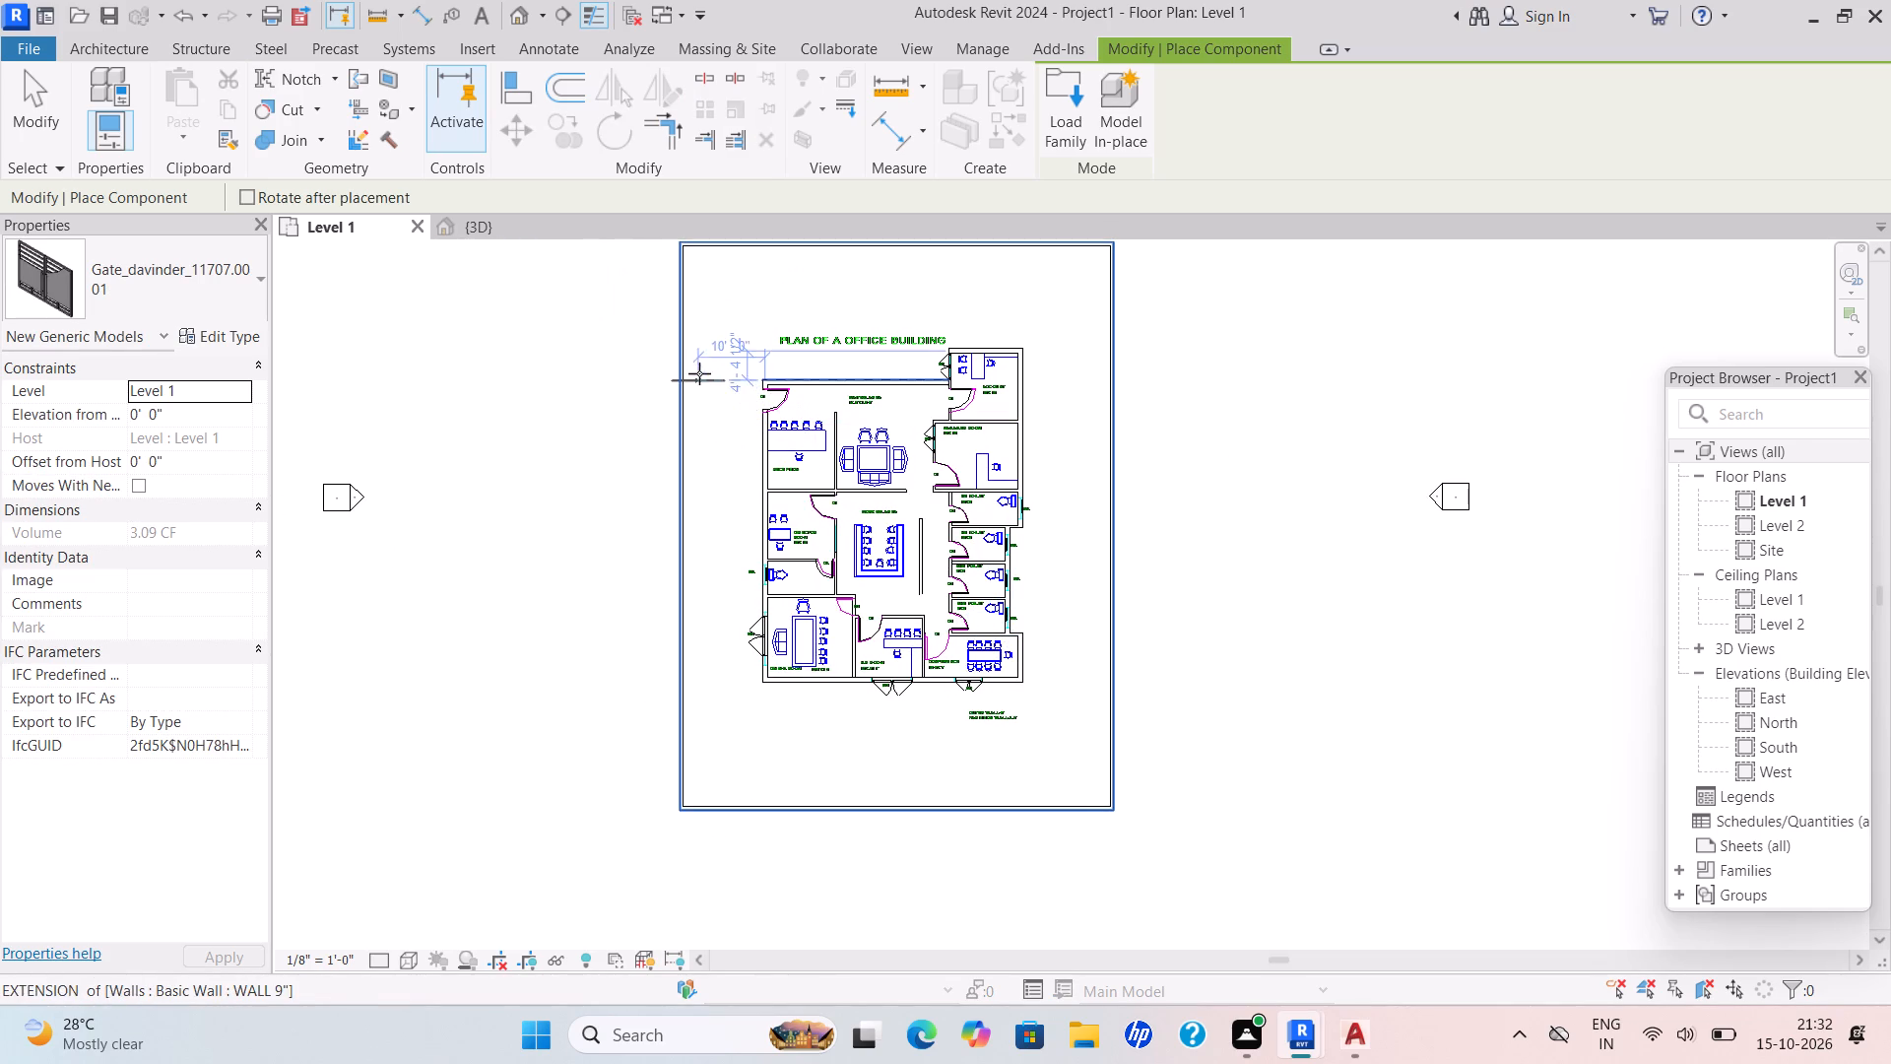
key(space)
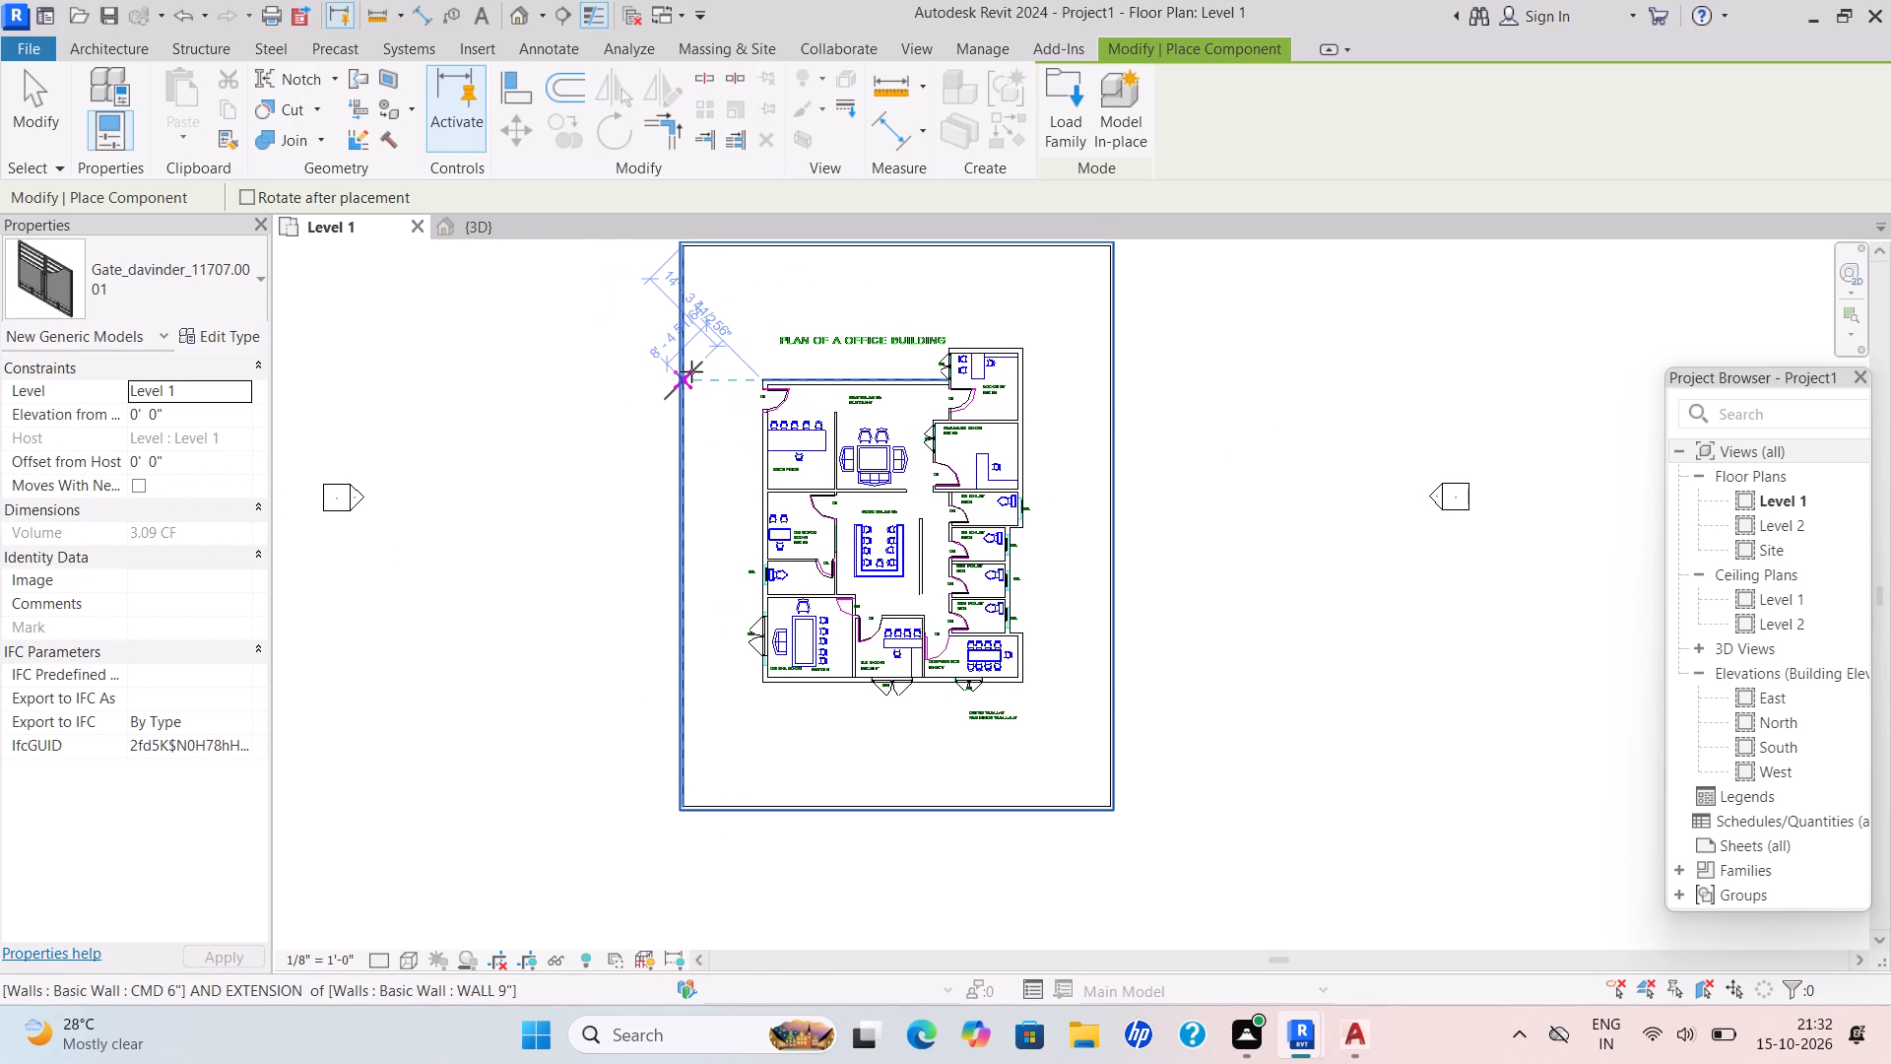
key(space)
scroll(691, 371, up, 3)
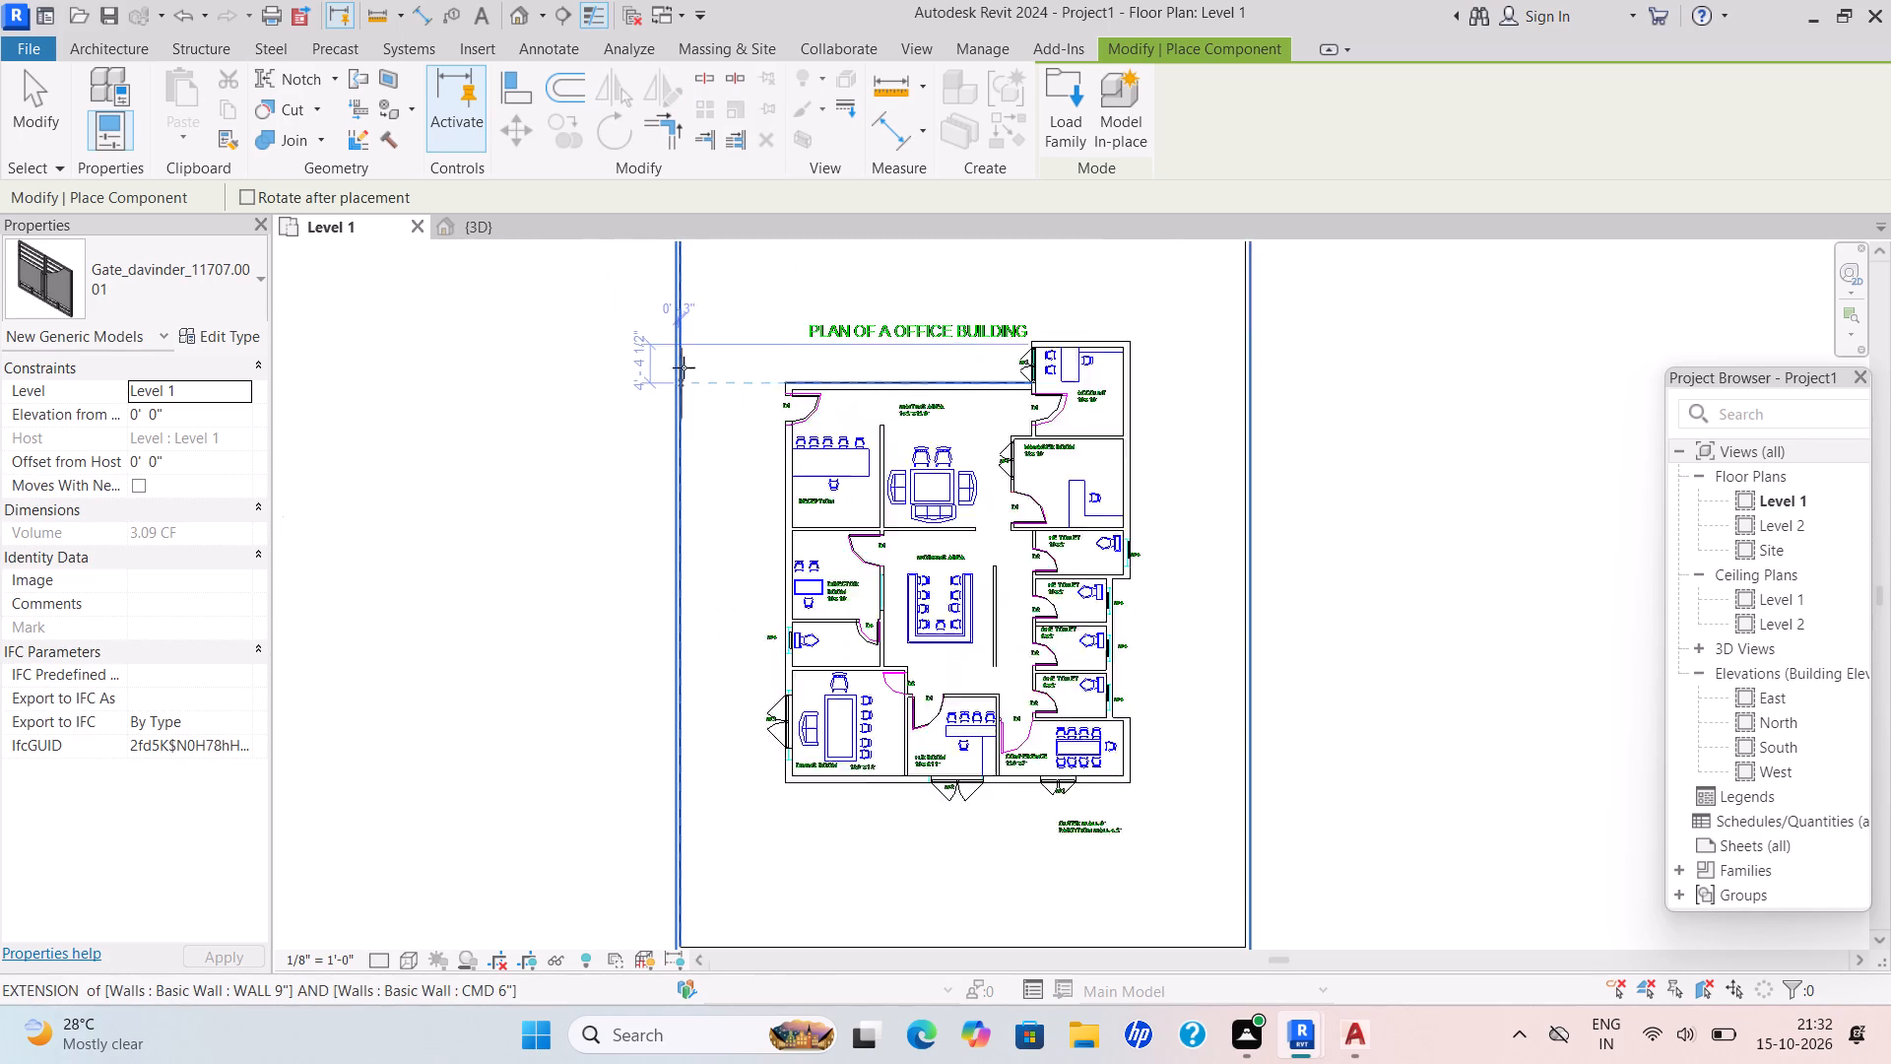
scroll(684, 367, up, 4)
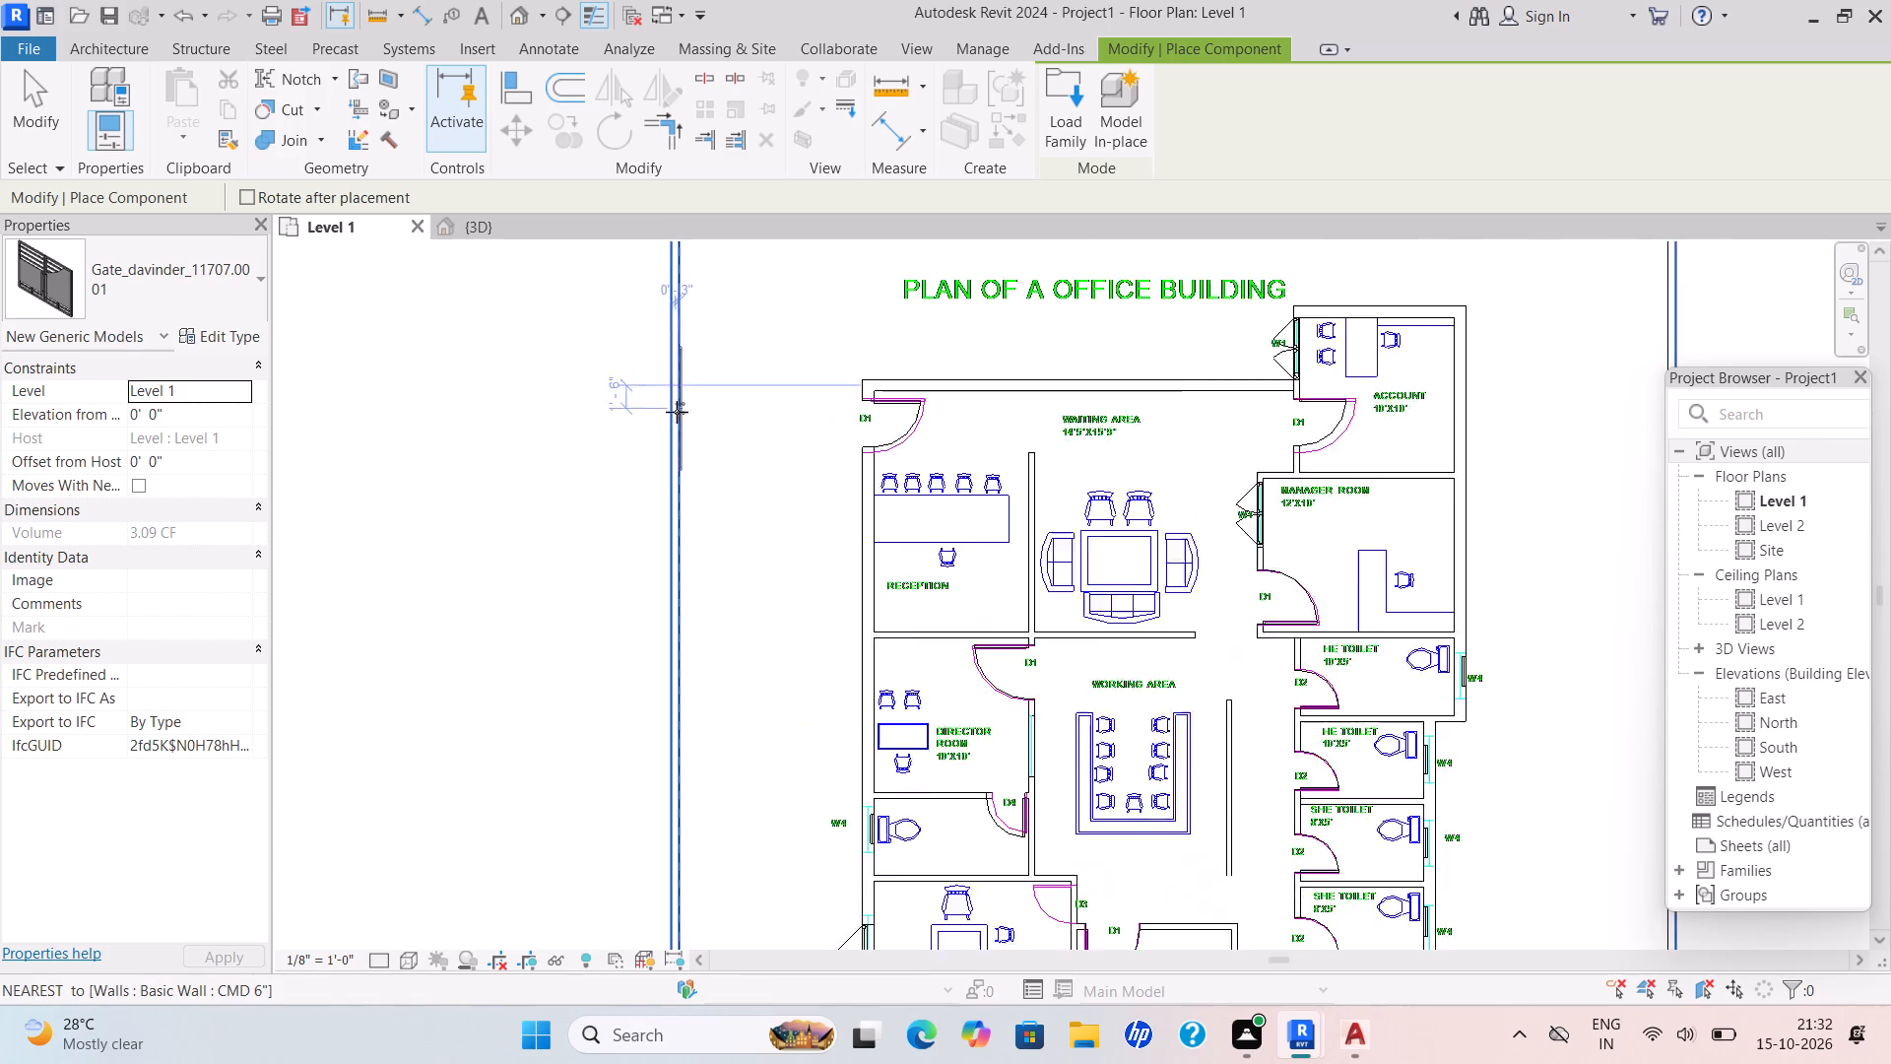
scroll(677, 412, up, 1)
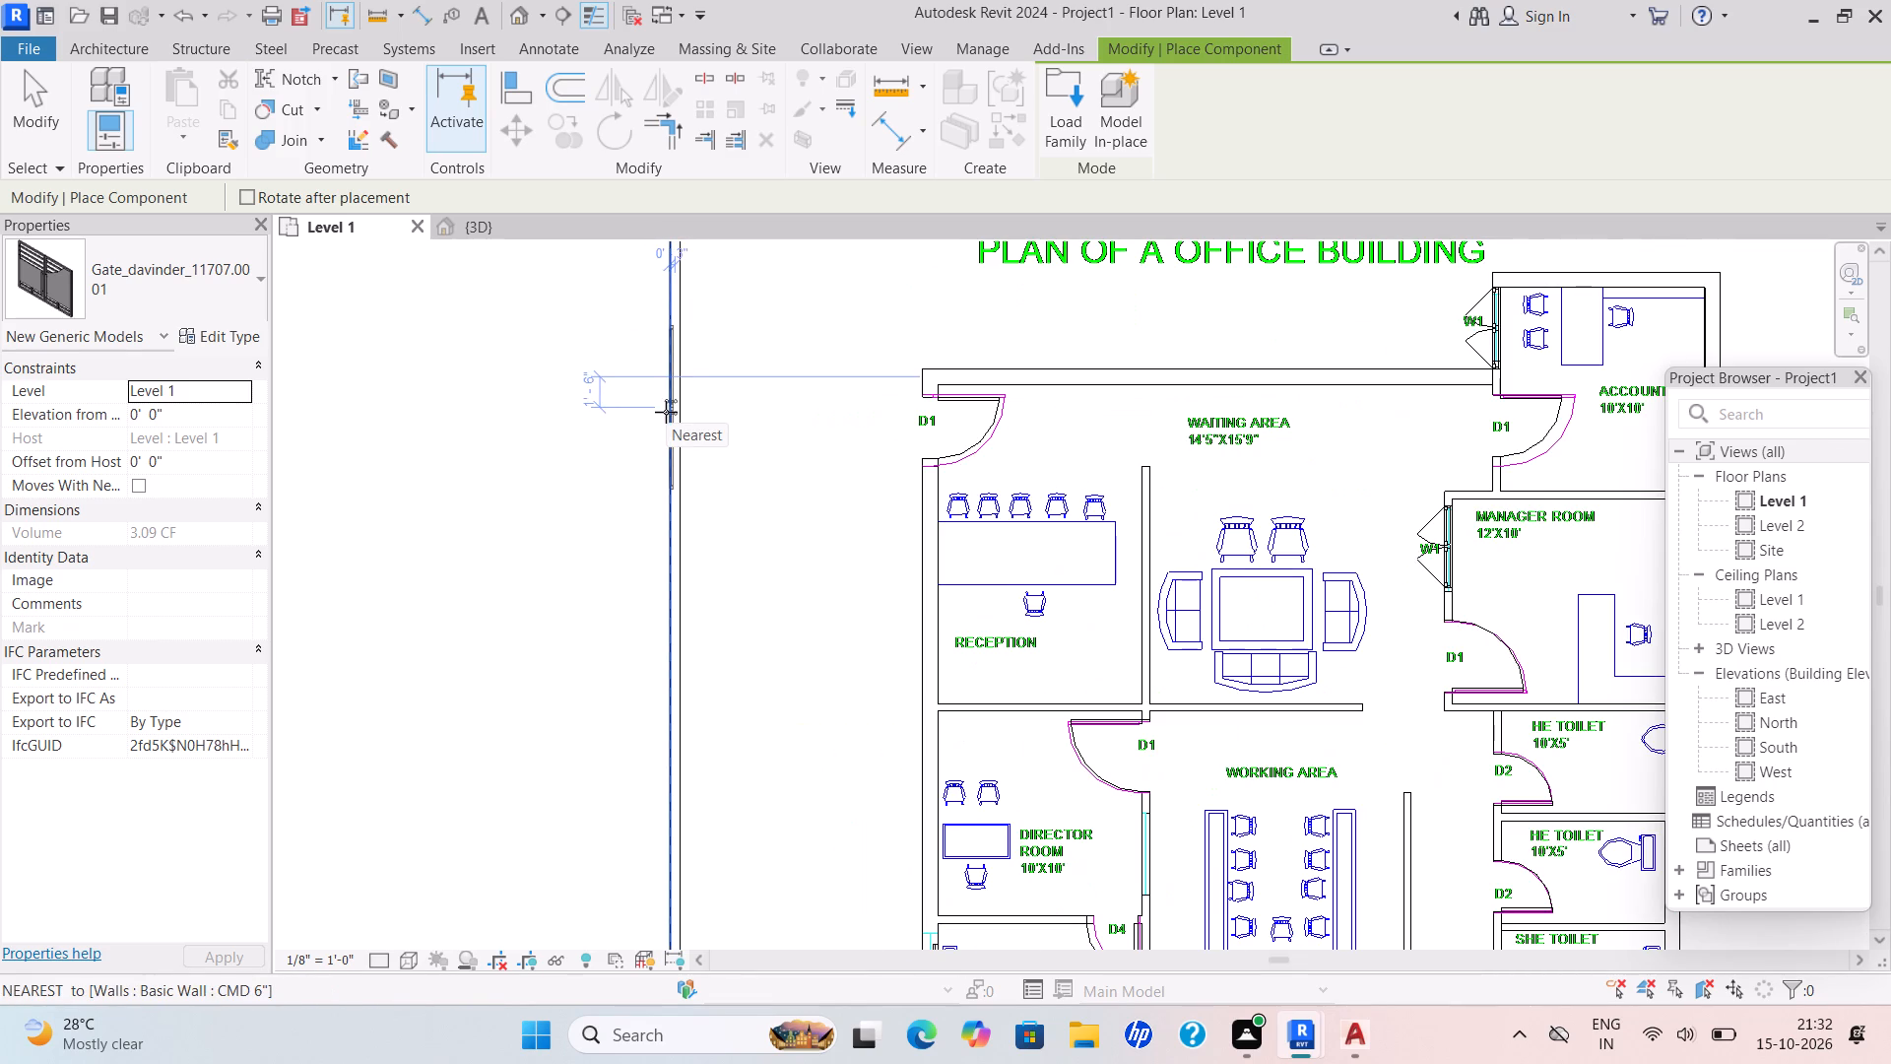
click(666, 412)
key(Escape)
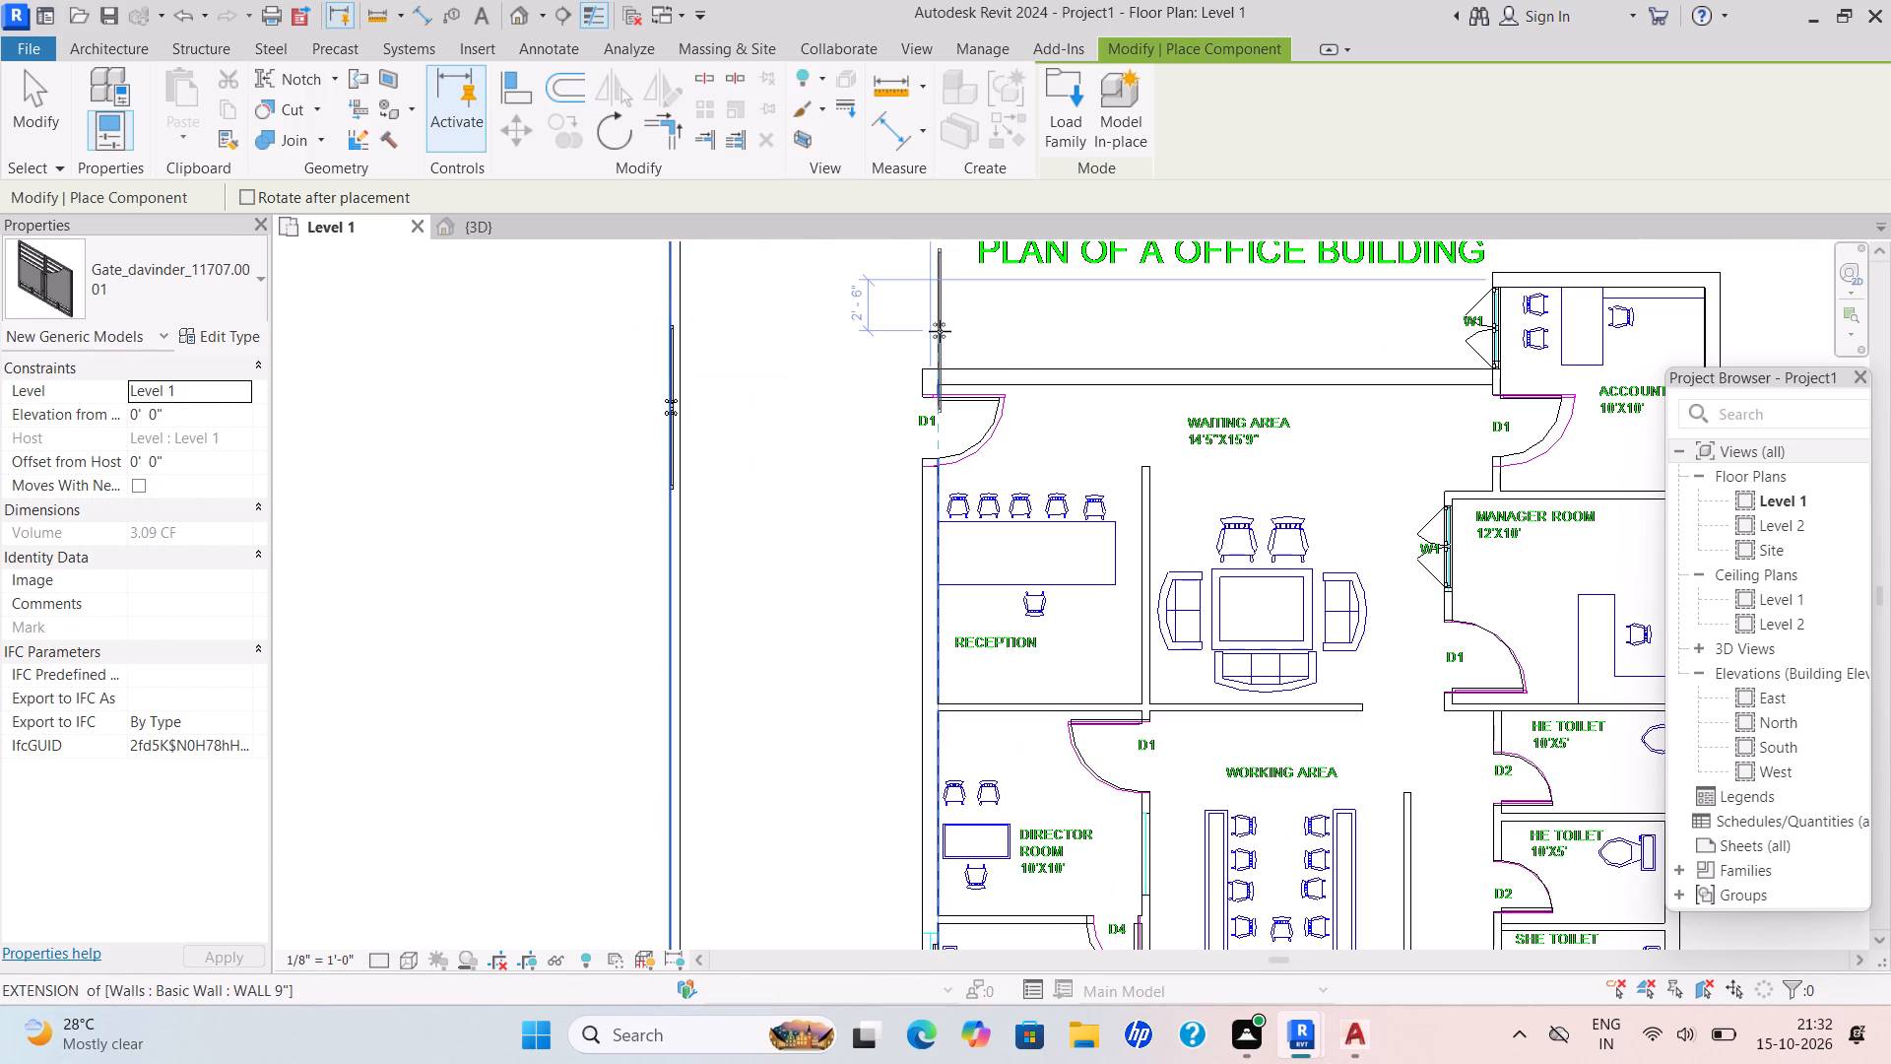
key(Escape)
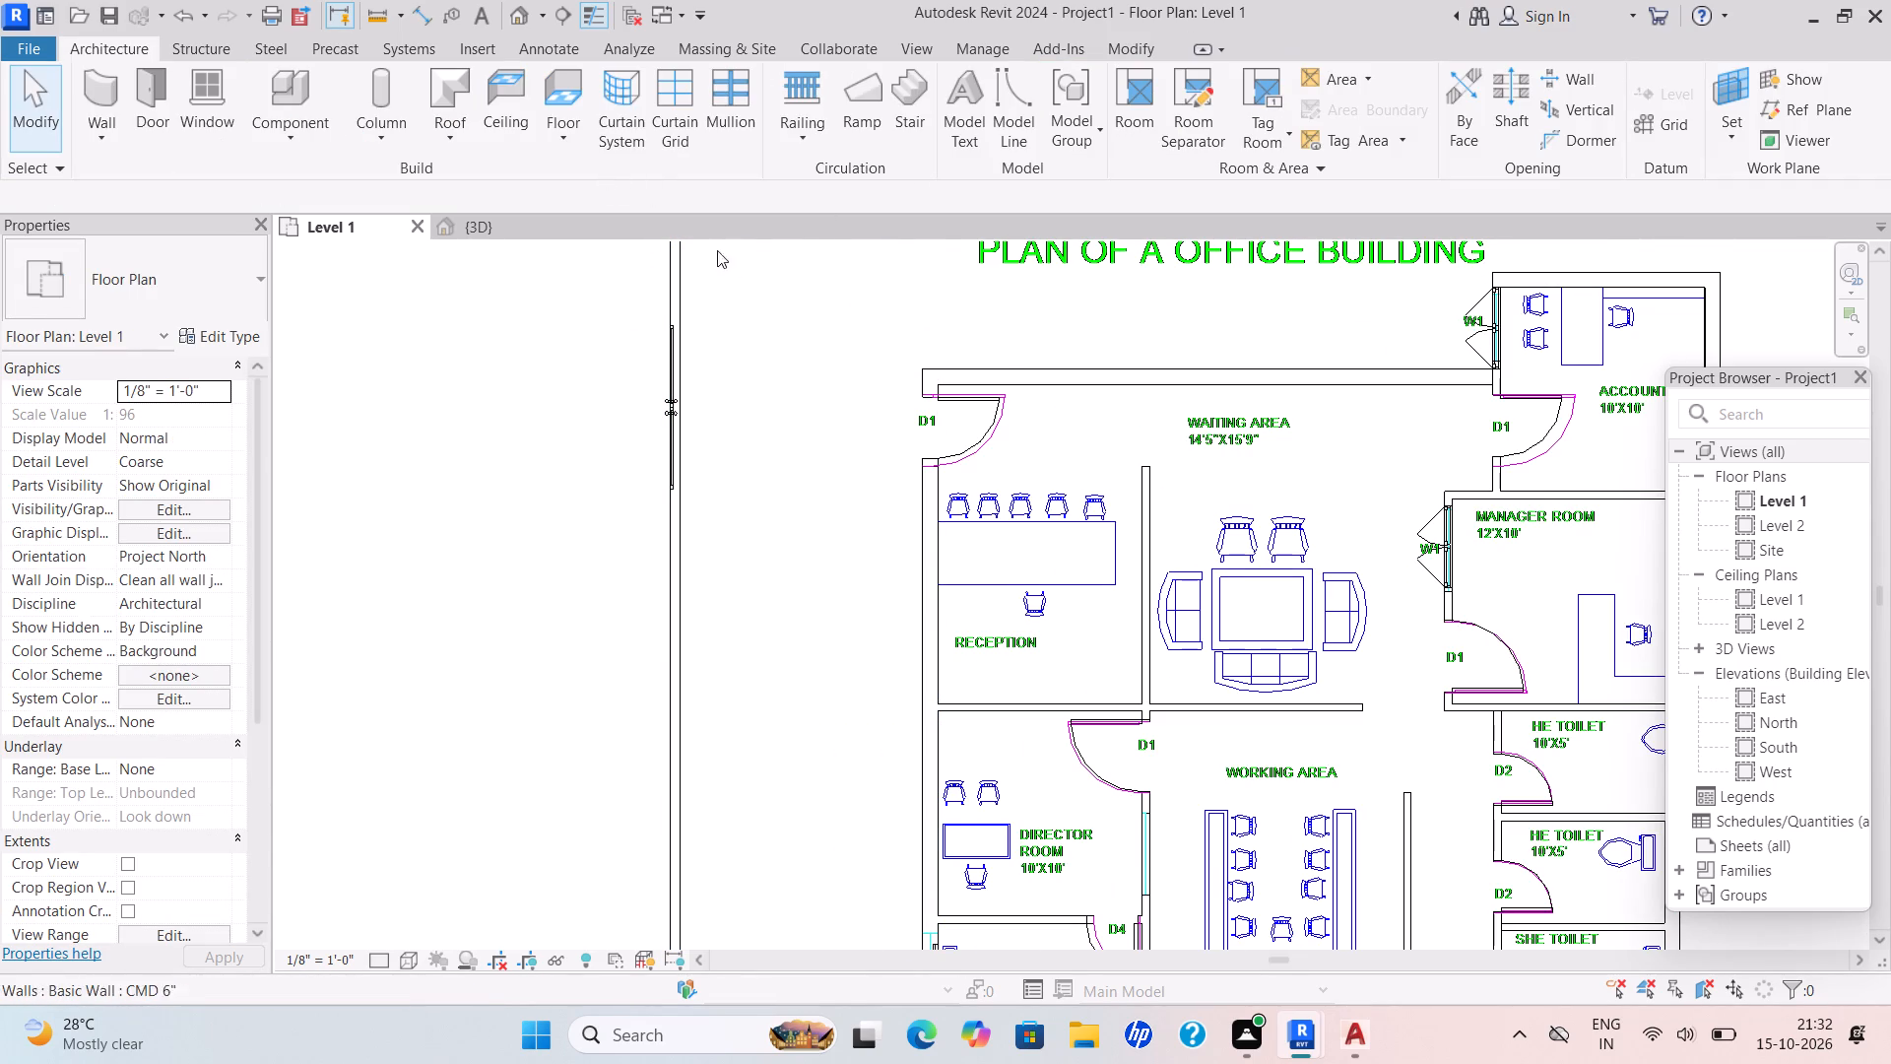
Split the west CMD 6" enclosure wall within the gate's span, just north of the gate's centre.
click(1145, 45)
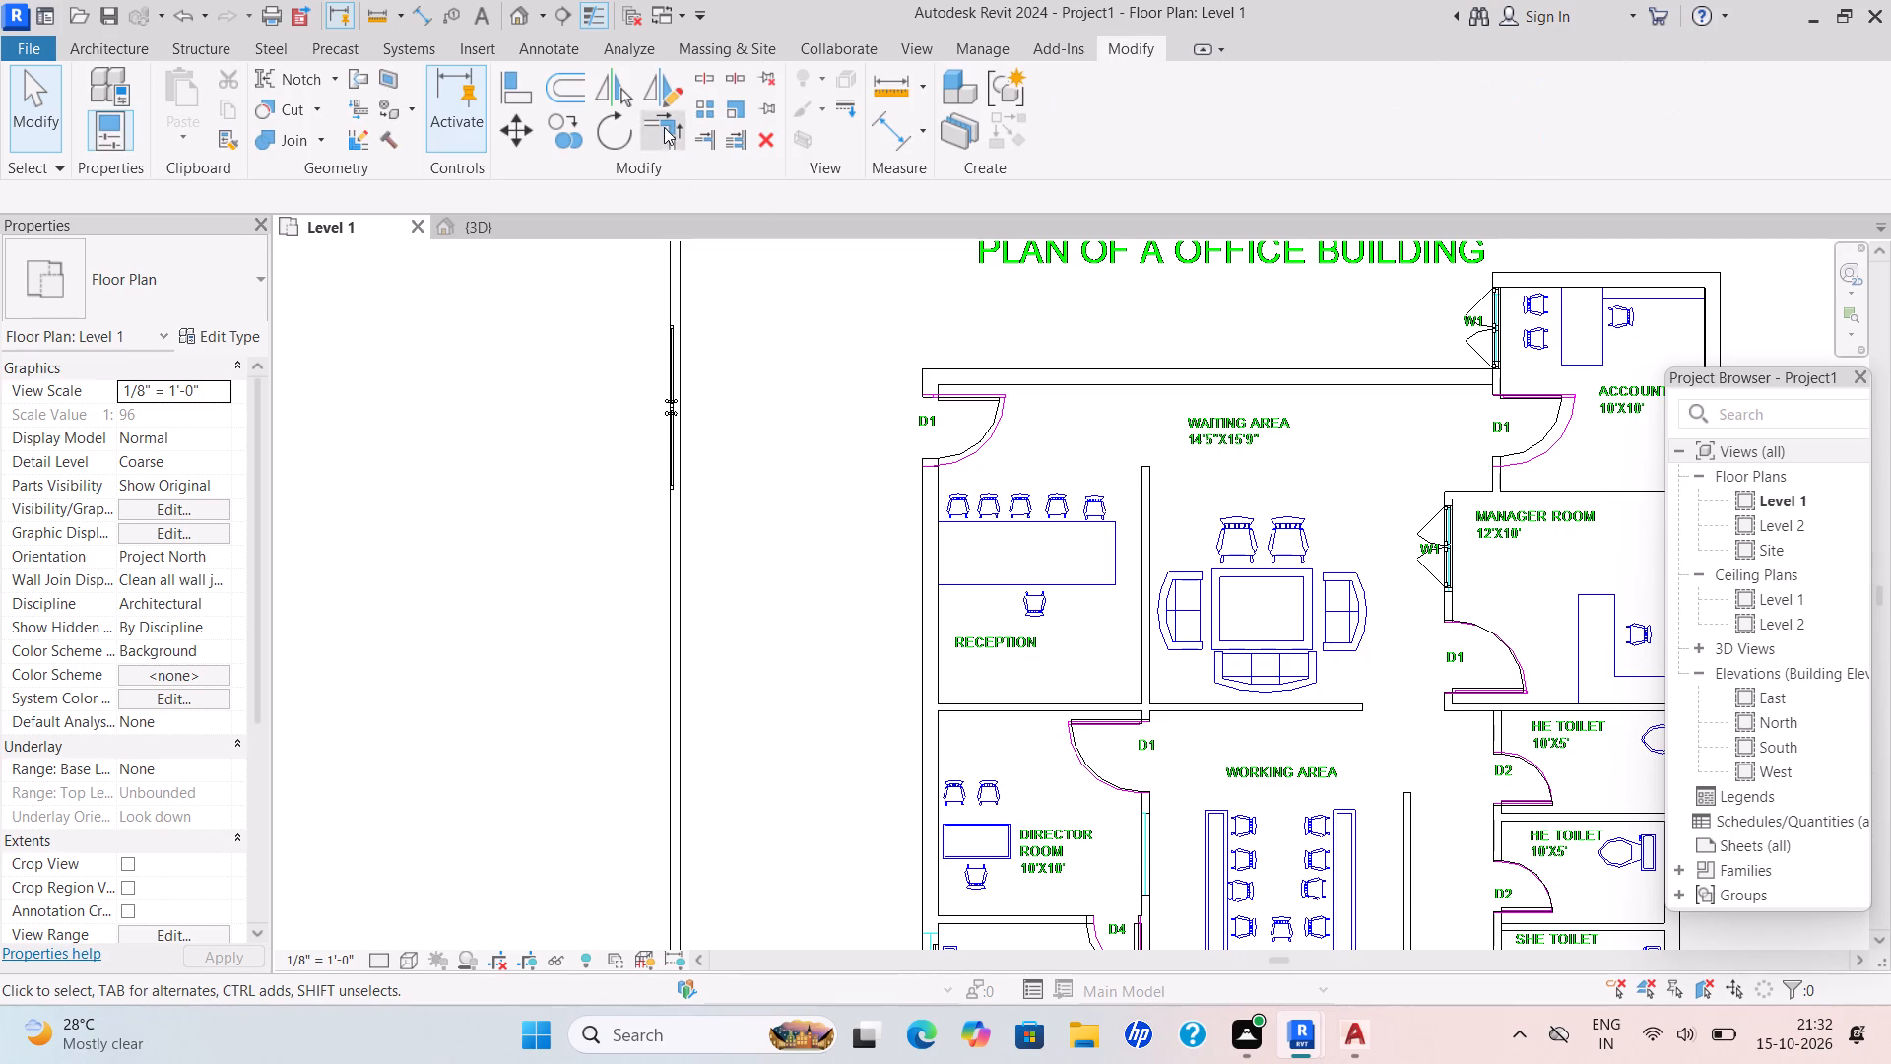
click(708, 81)
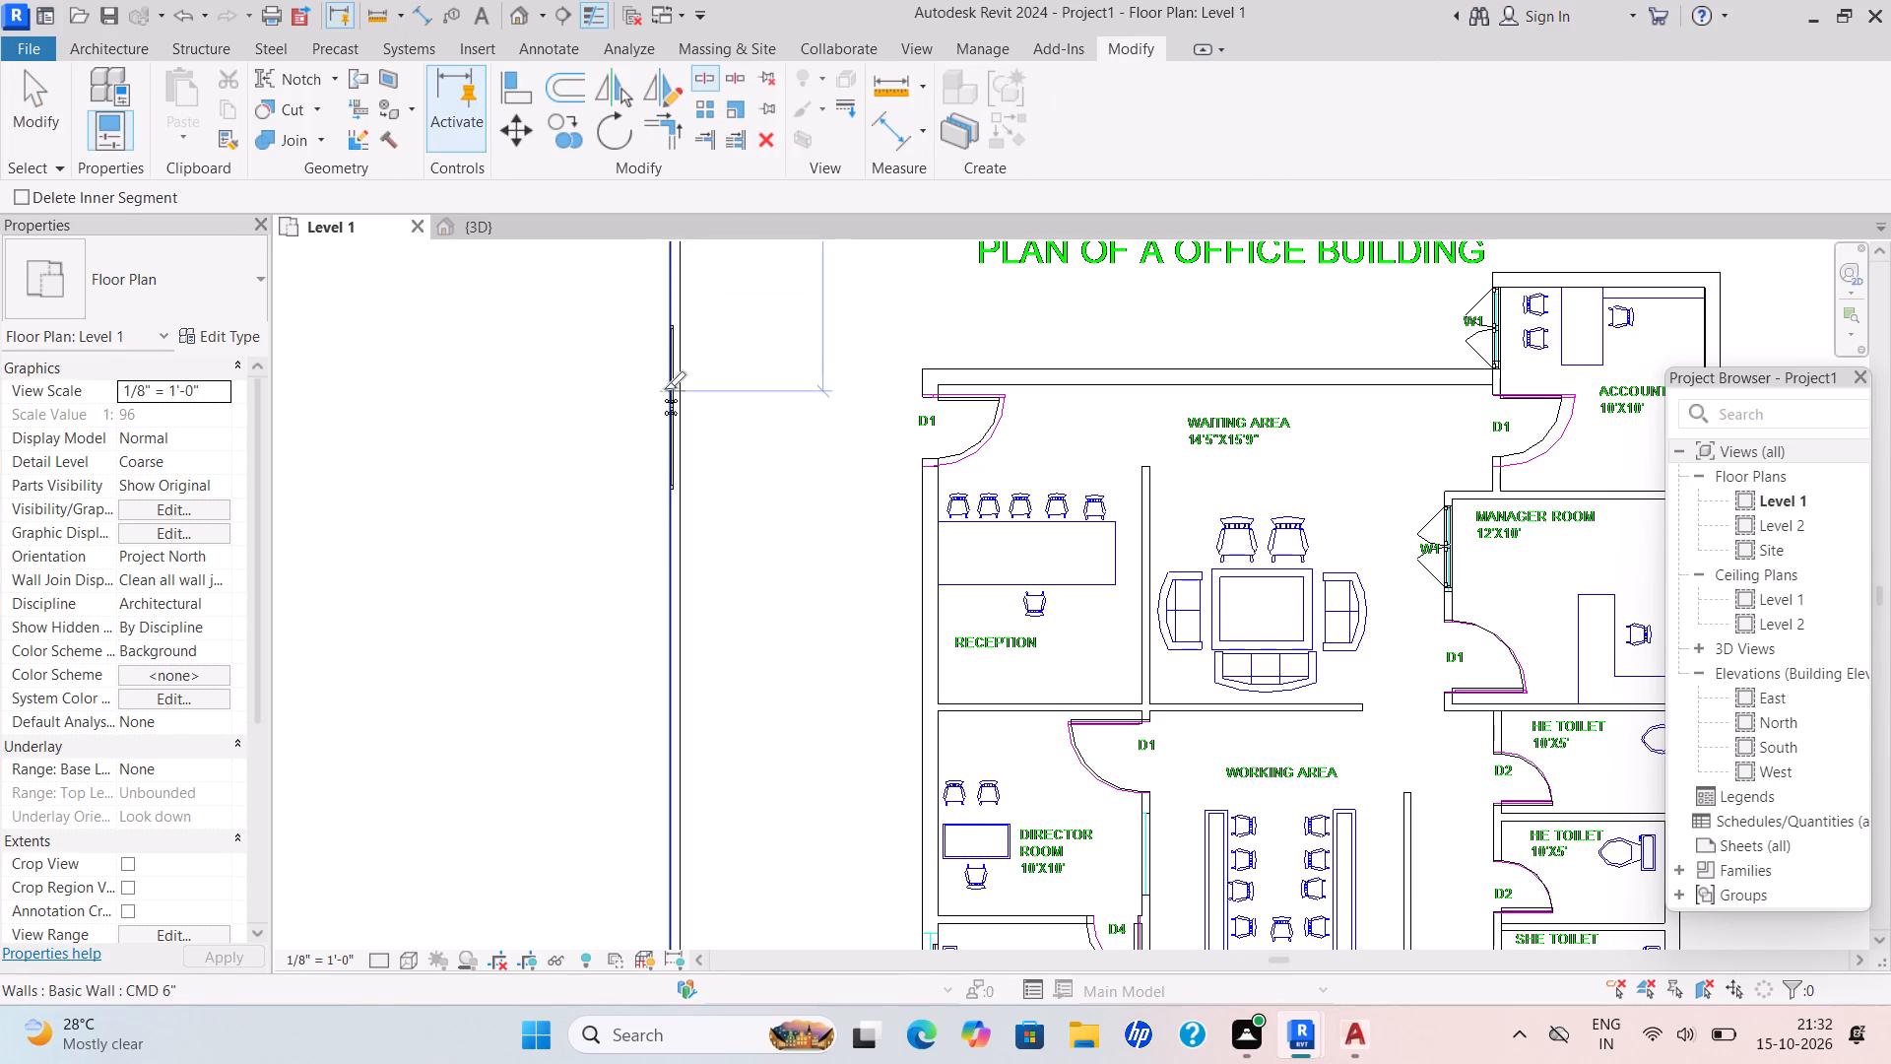
click(664, 389)
key(Escape)
key(Escape)
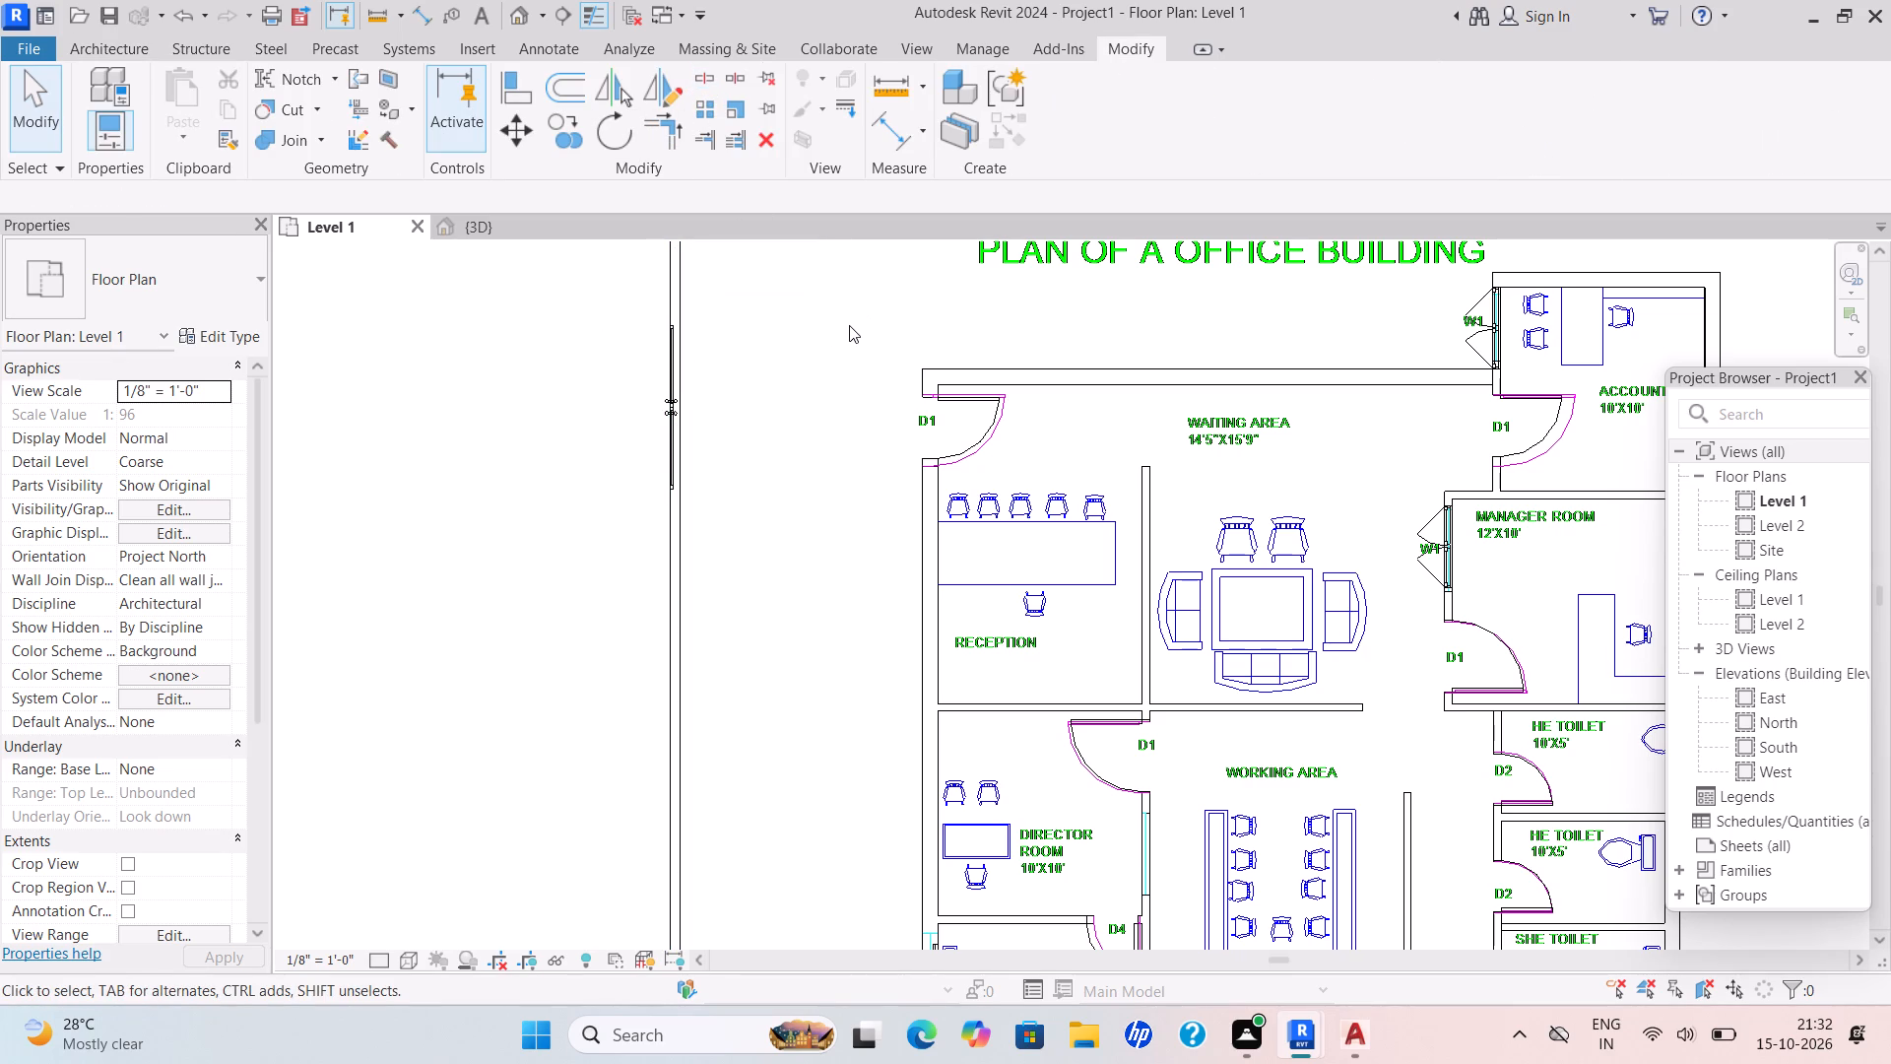
Shorten the southern wall segment by pulling its north end to about 1'-8" south of the building's north wall line.
click(686, 519)
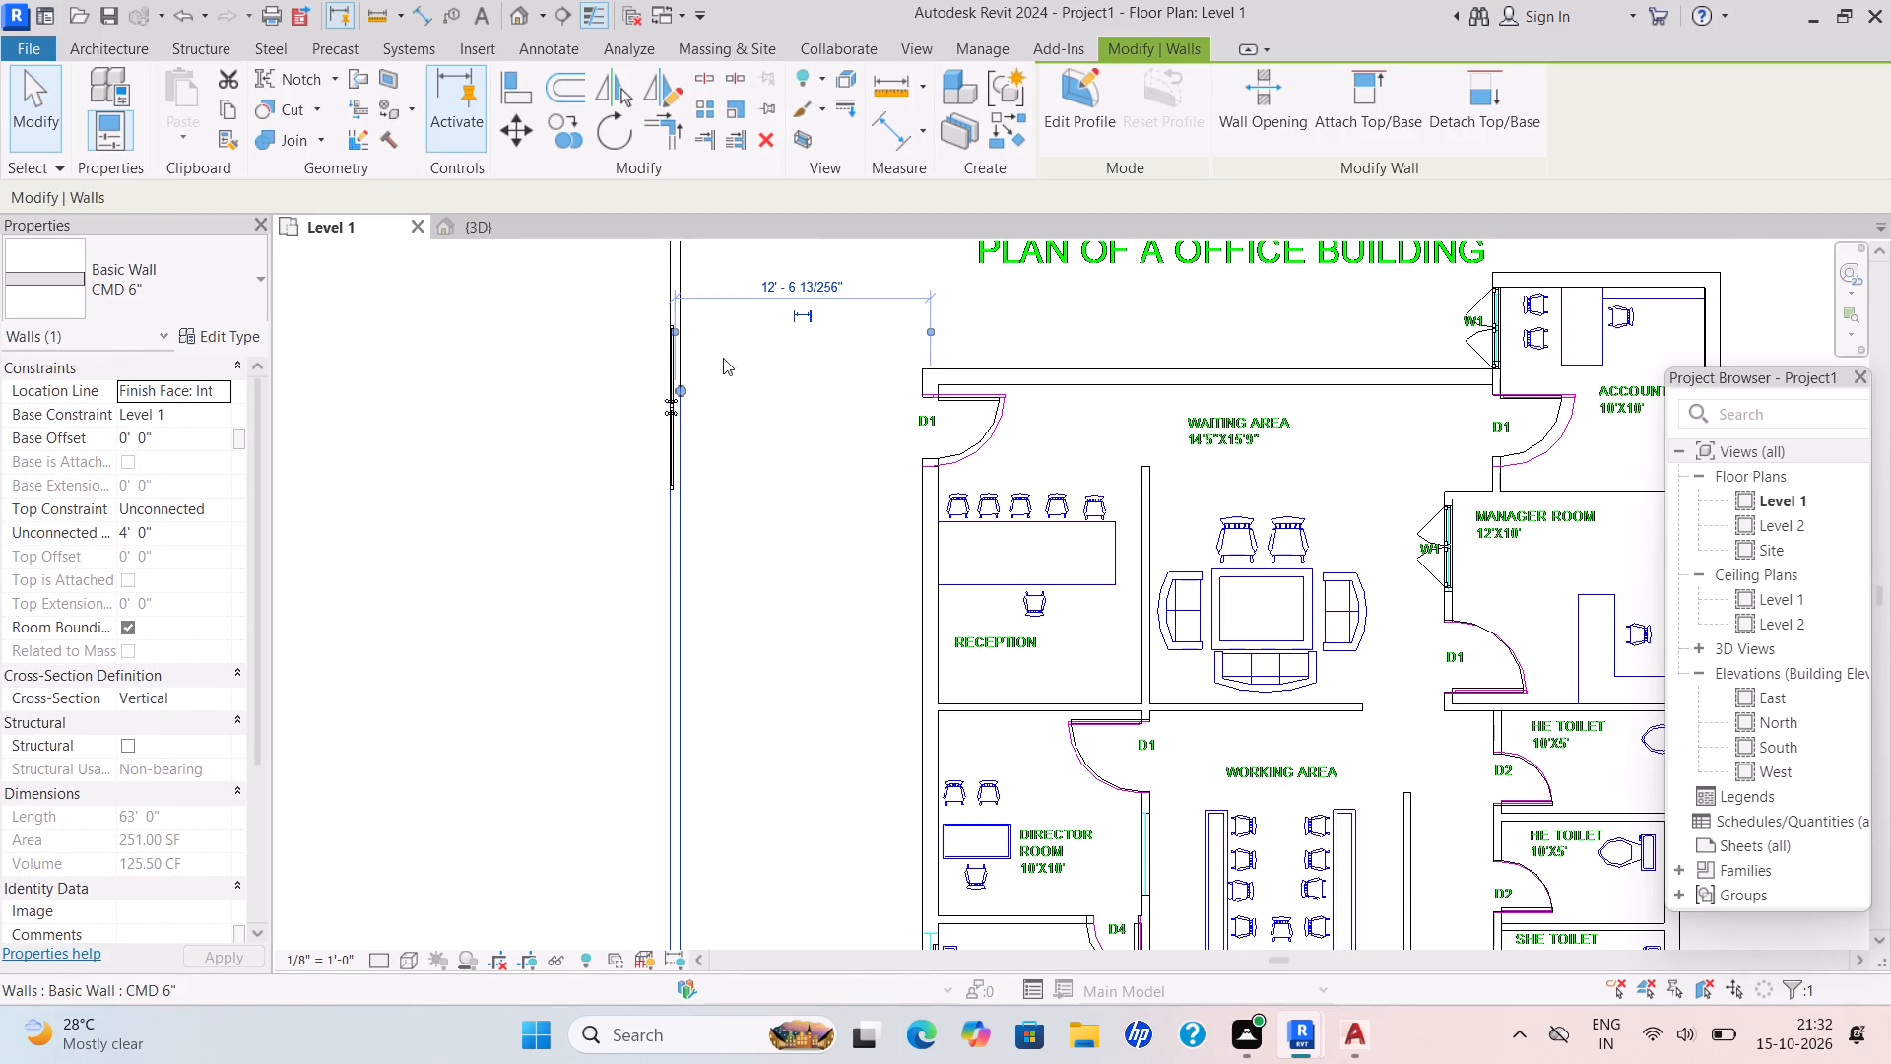
scroll(692, 325, up, 4)
drag(675, 432, 681, 483)
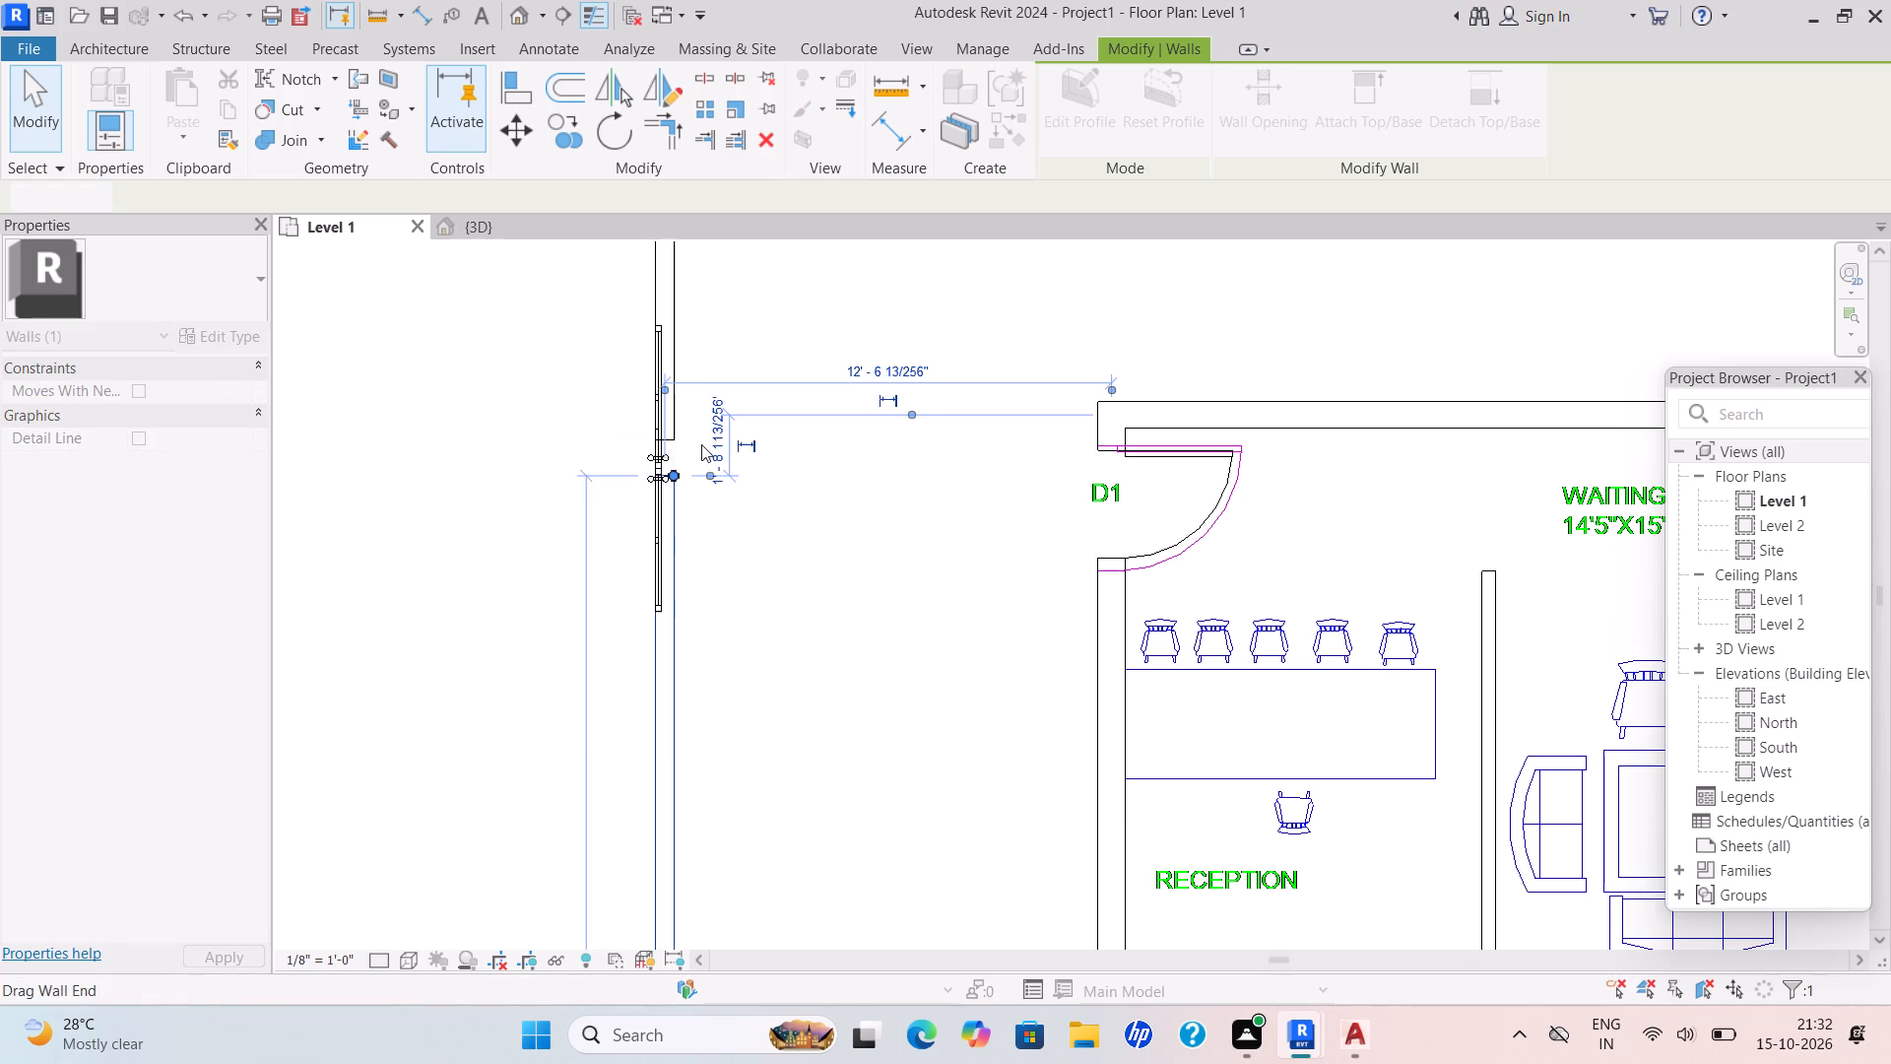
middle_drag(698, 467, 719, 610)
click(644, 460)
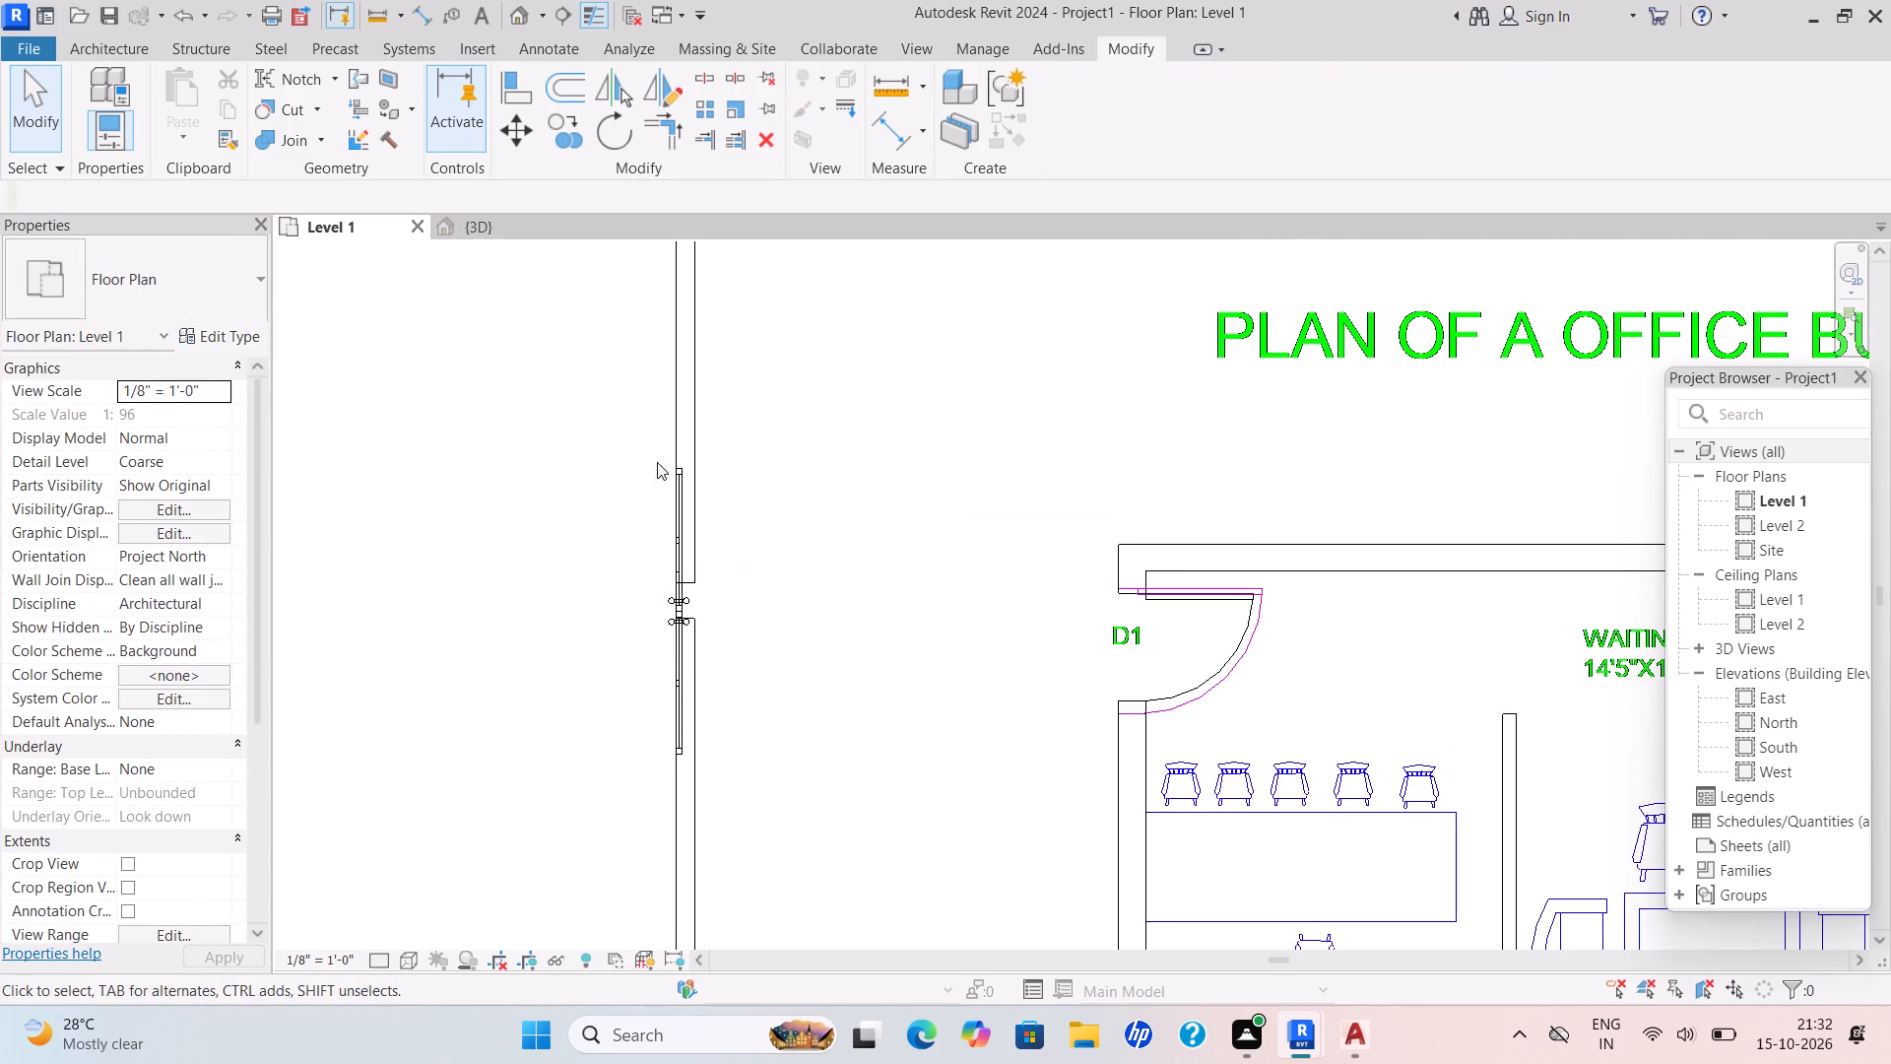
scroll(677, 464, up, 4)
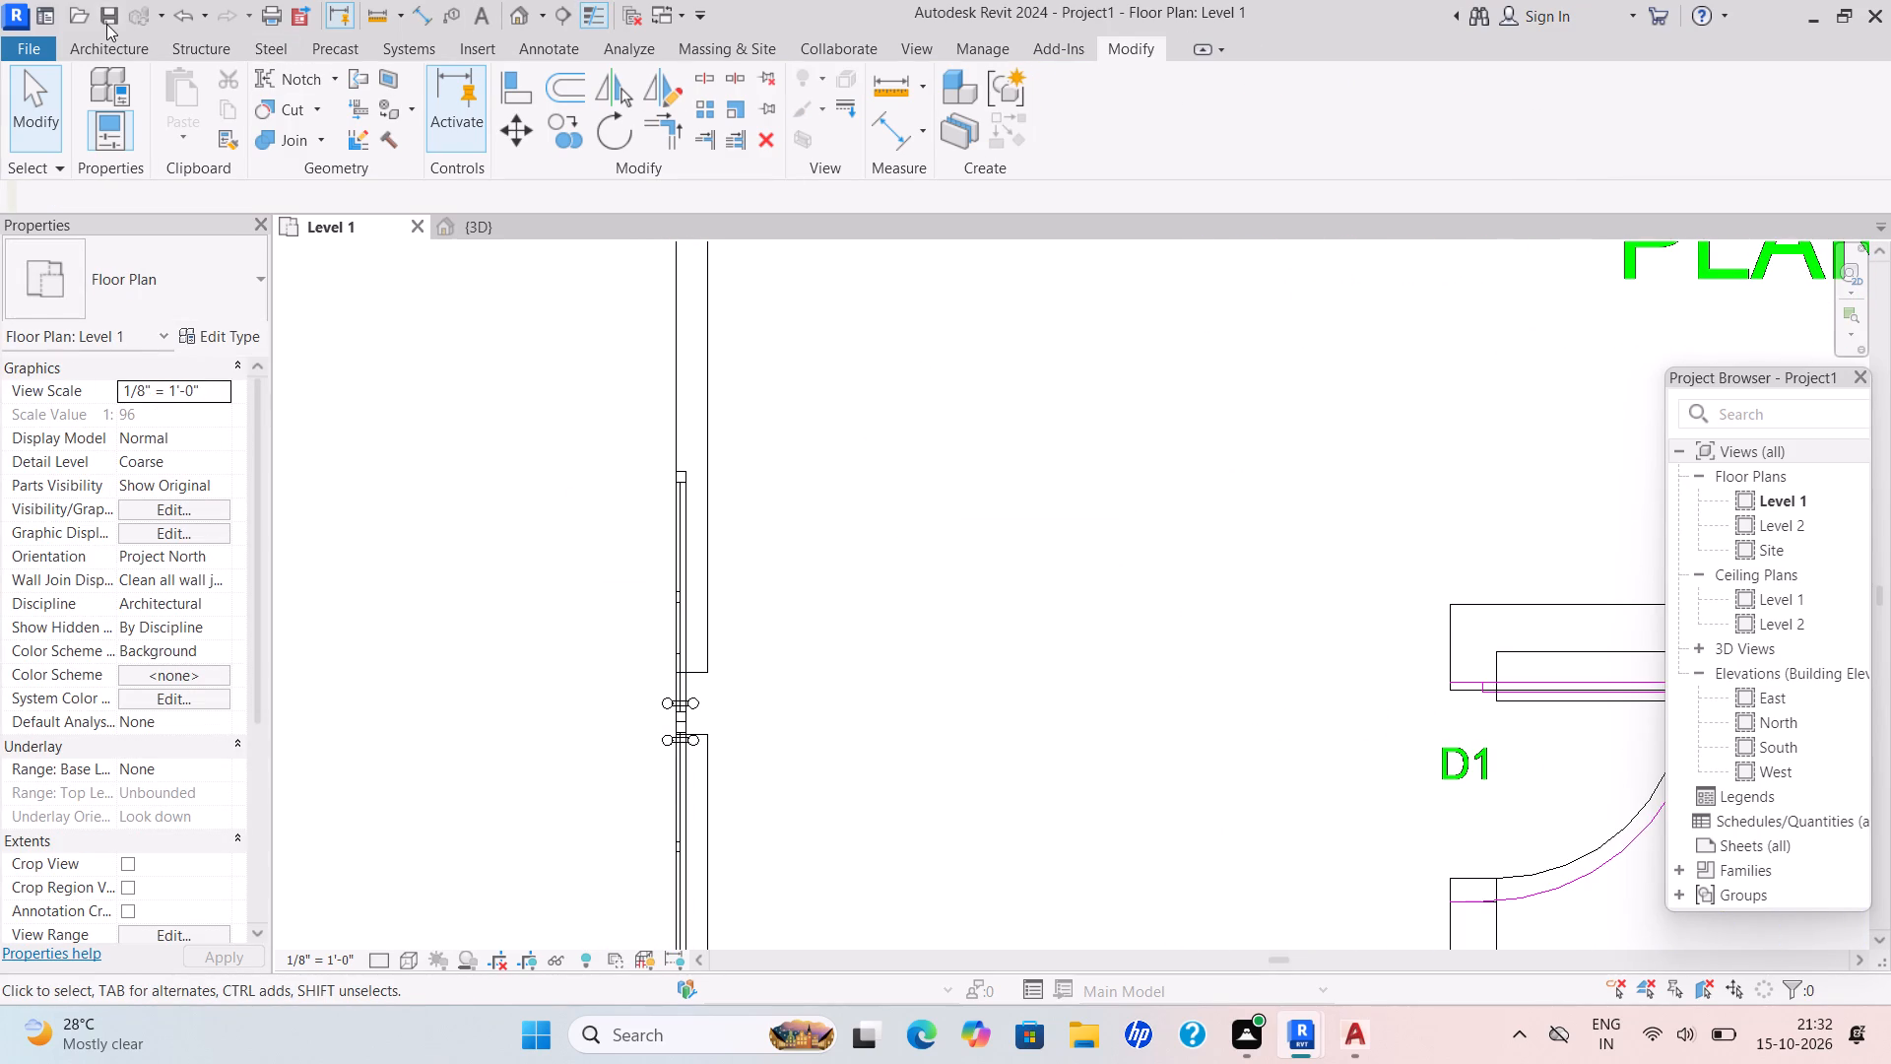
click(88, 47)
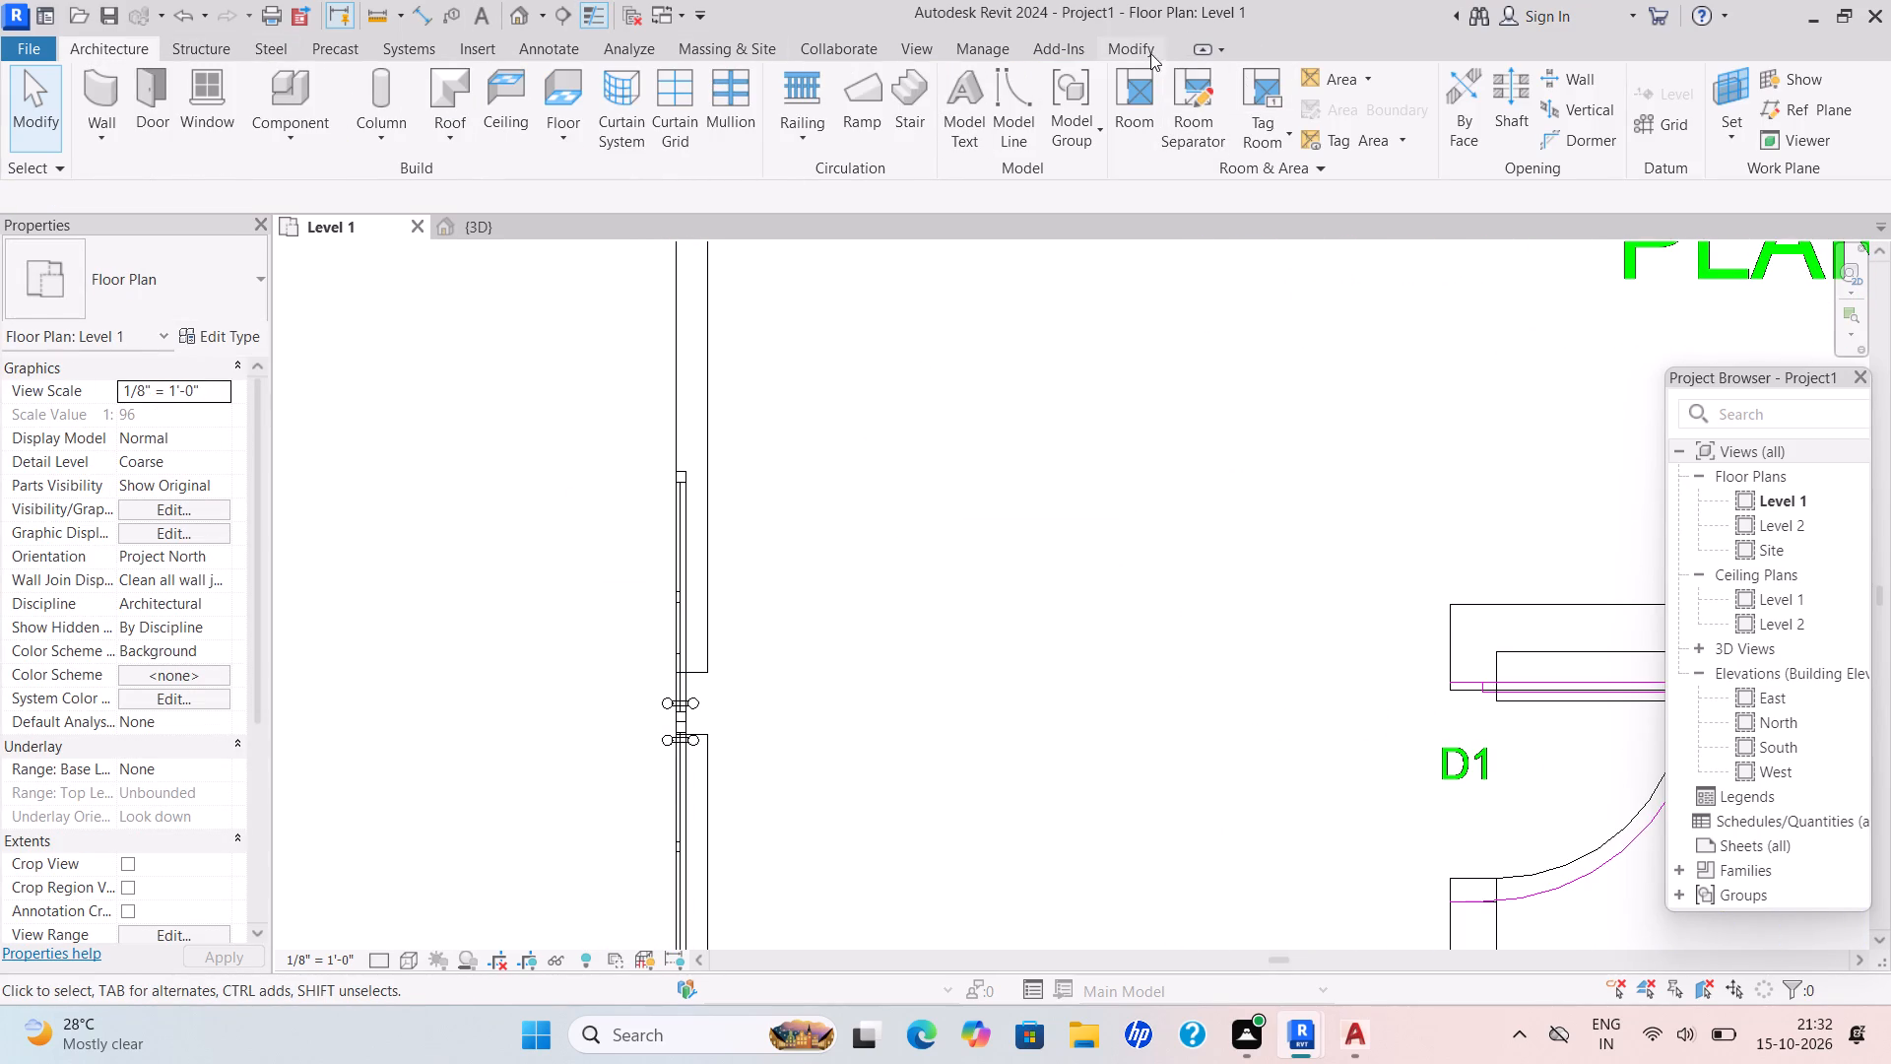
Align the south end of the northern west-enclosure wall segment with the north end of the gate.
click(1132, 54)
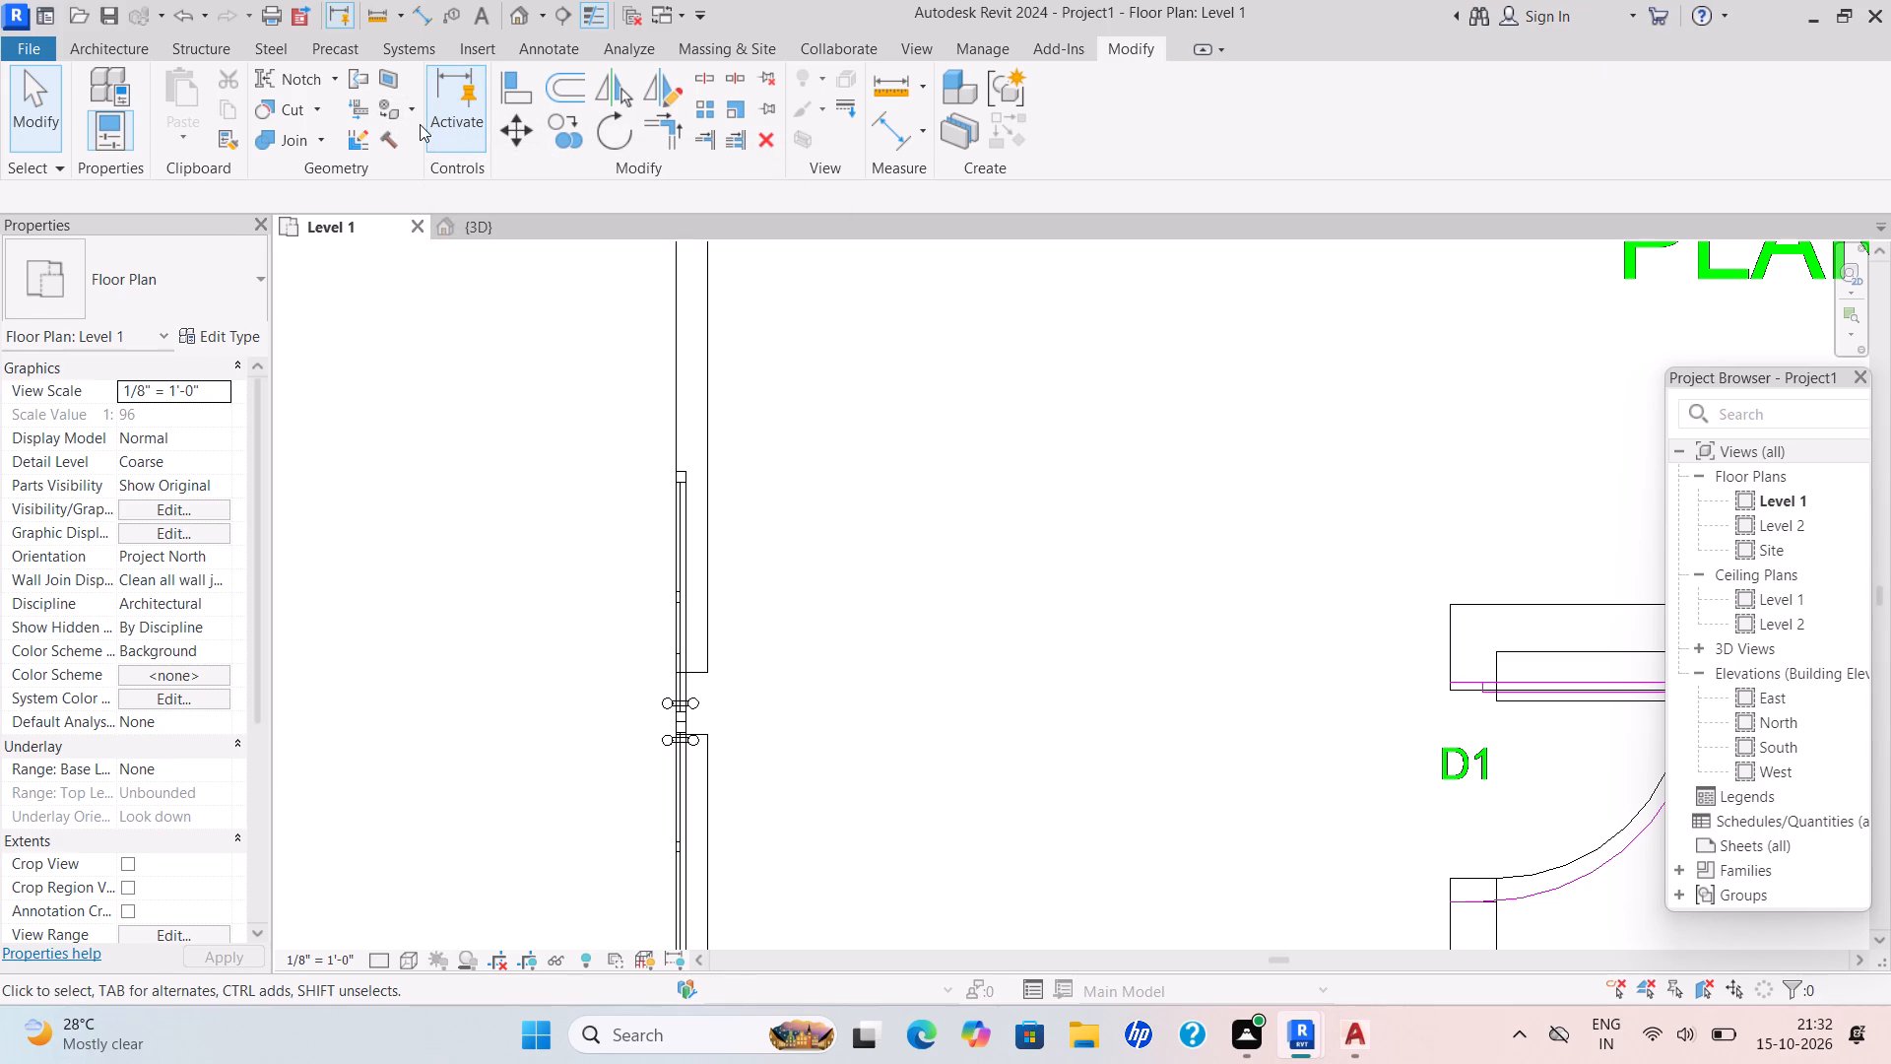
click(511, 97)
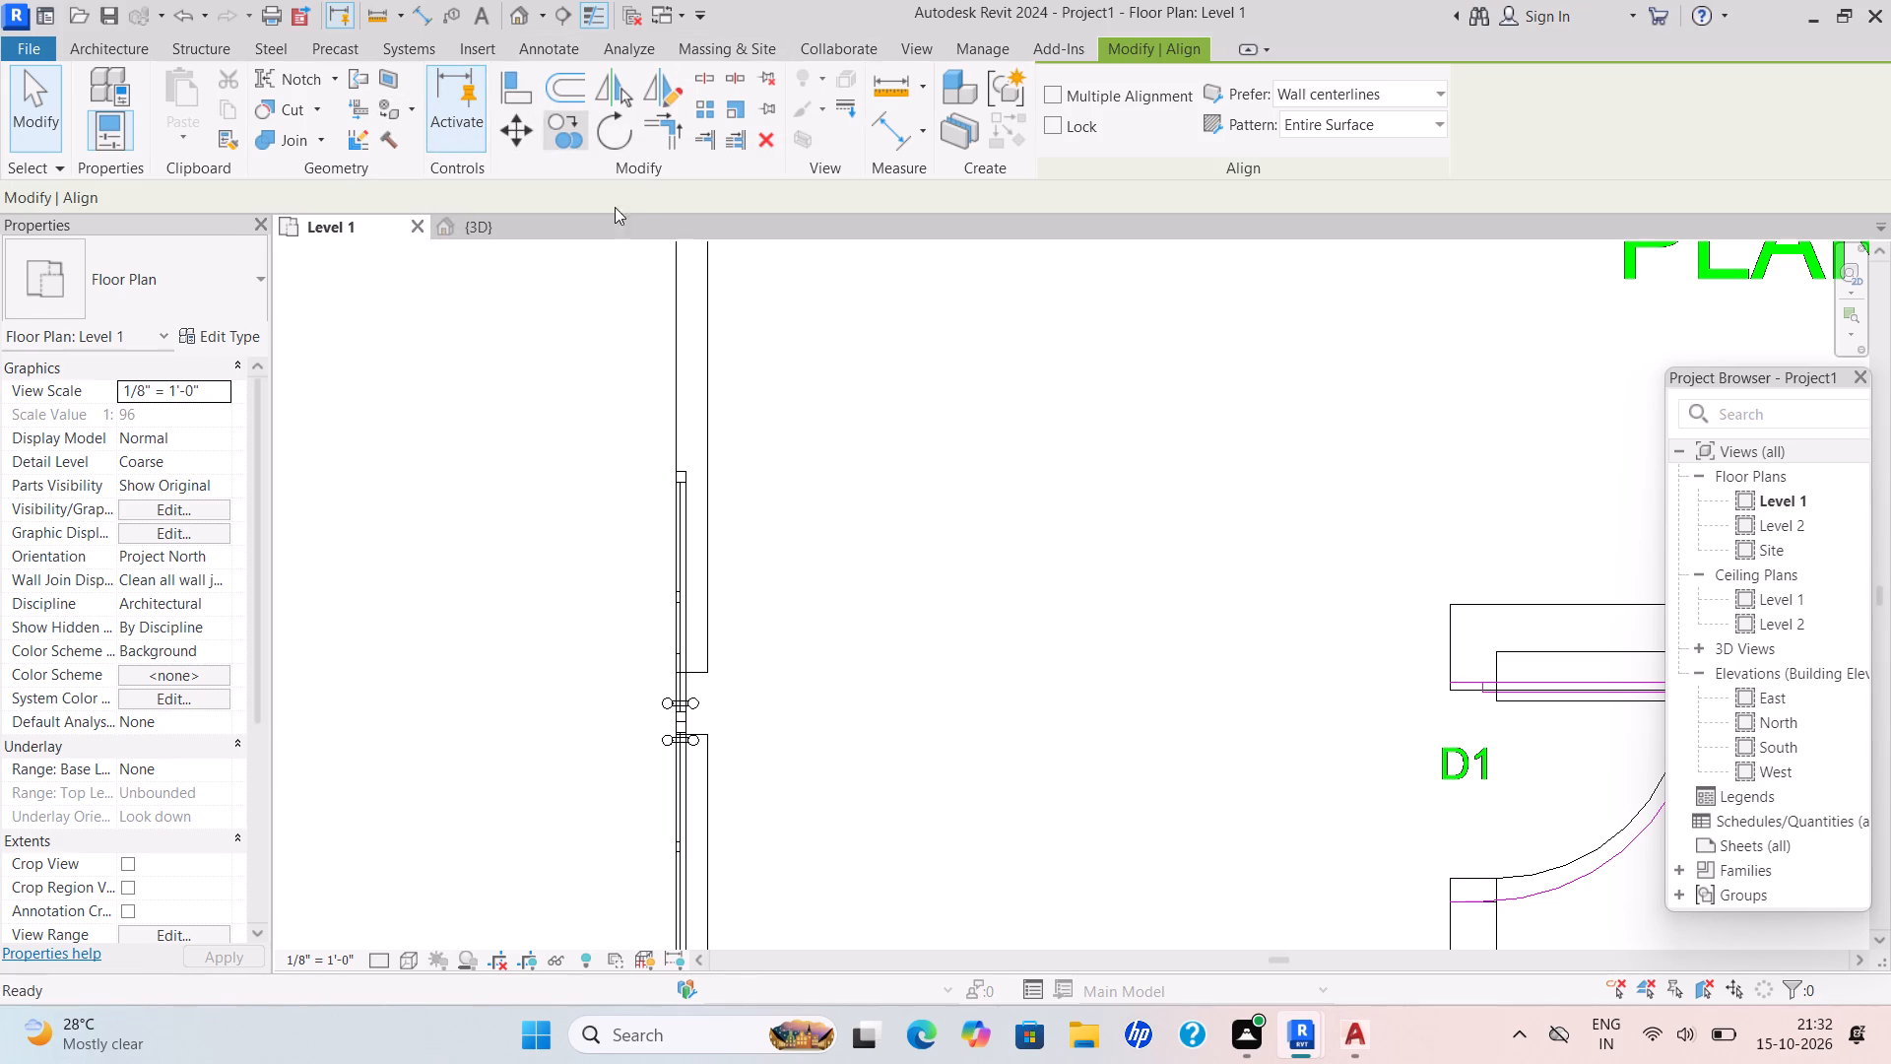
scroll(684, 667, up, 4)
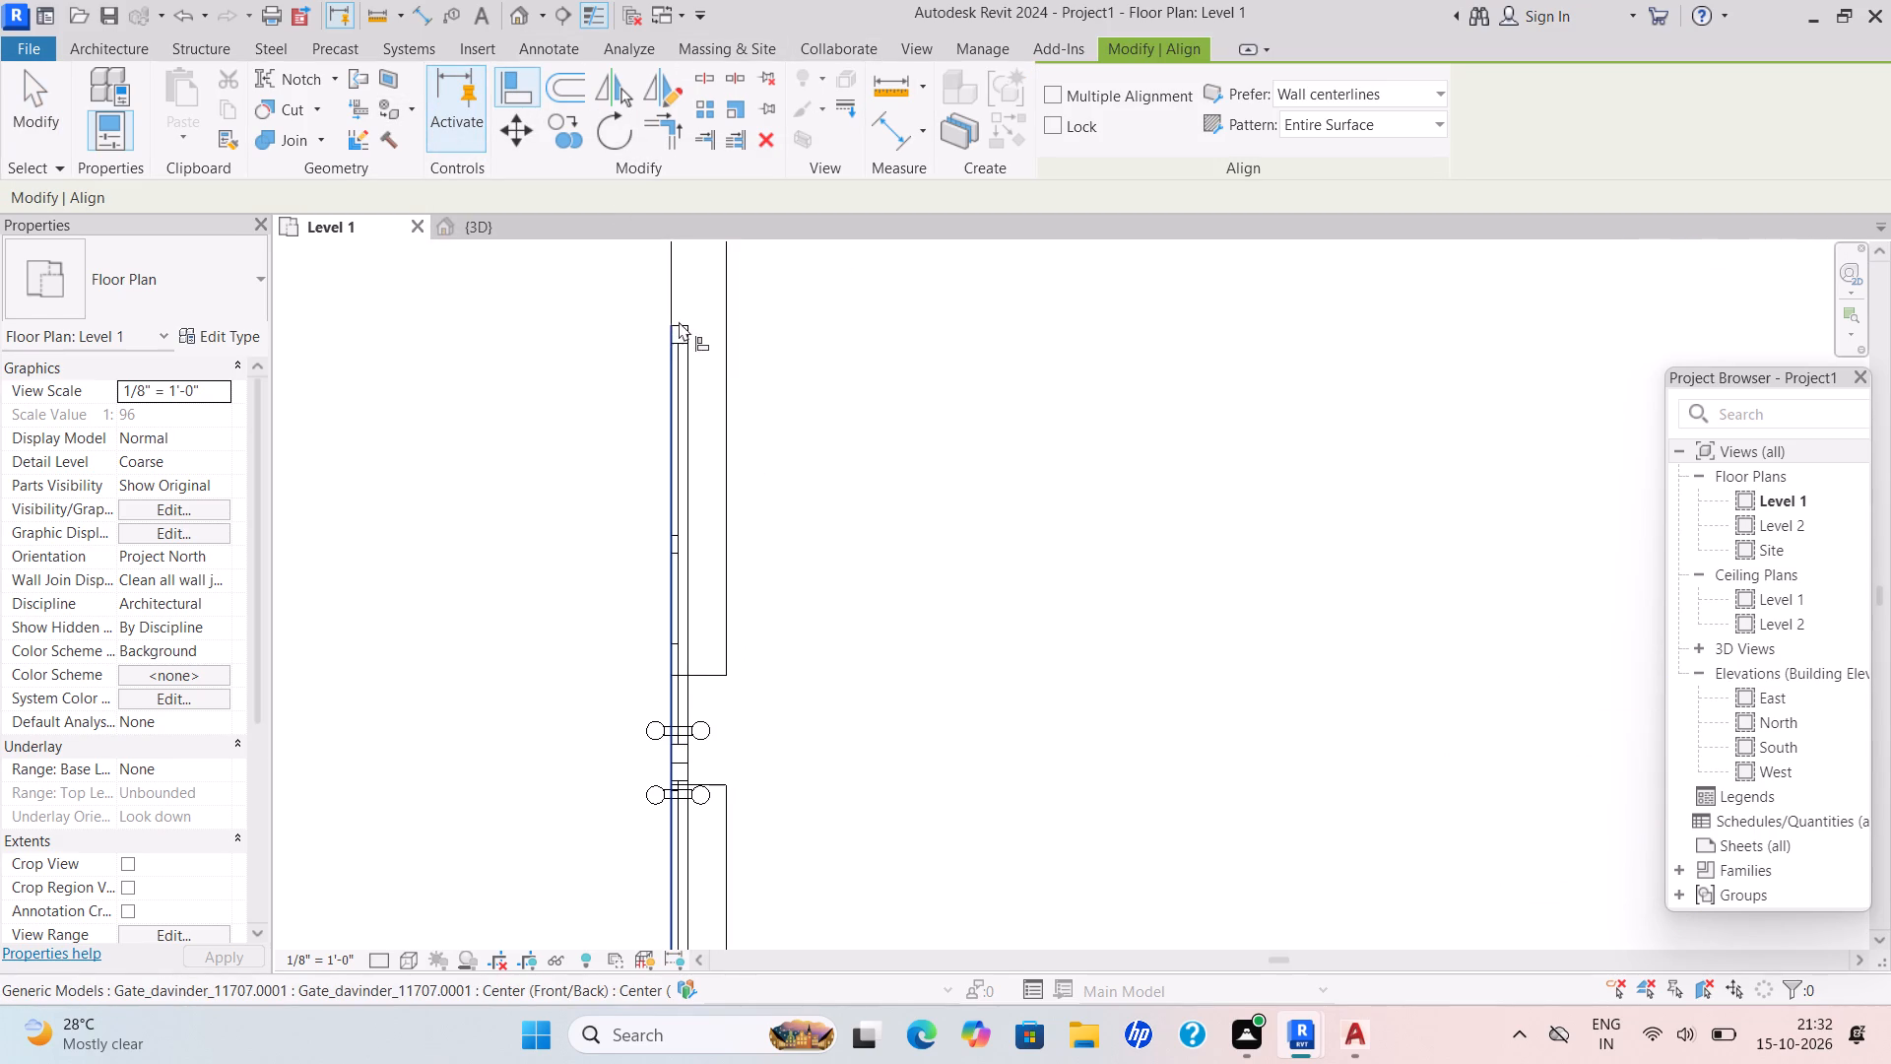
scroll(680, 322, up, 9)
click(688, 328)
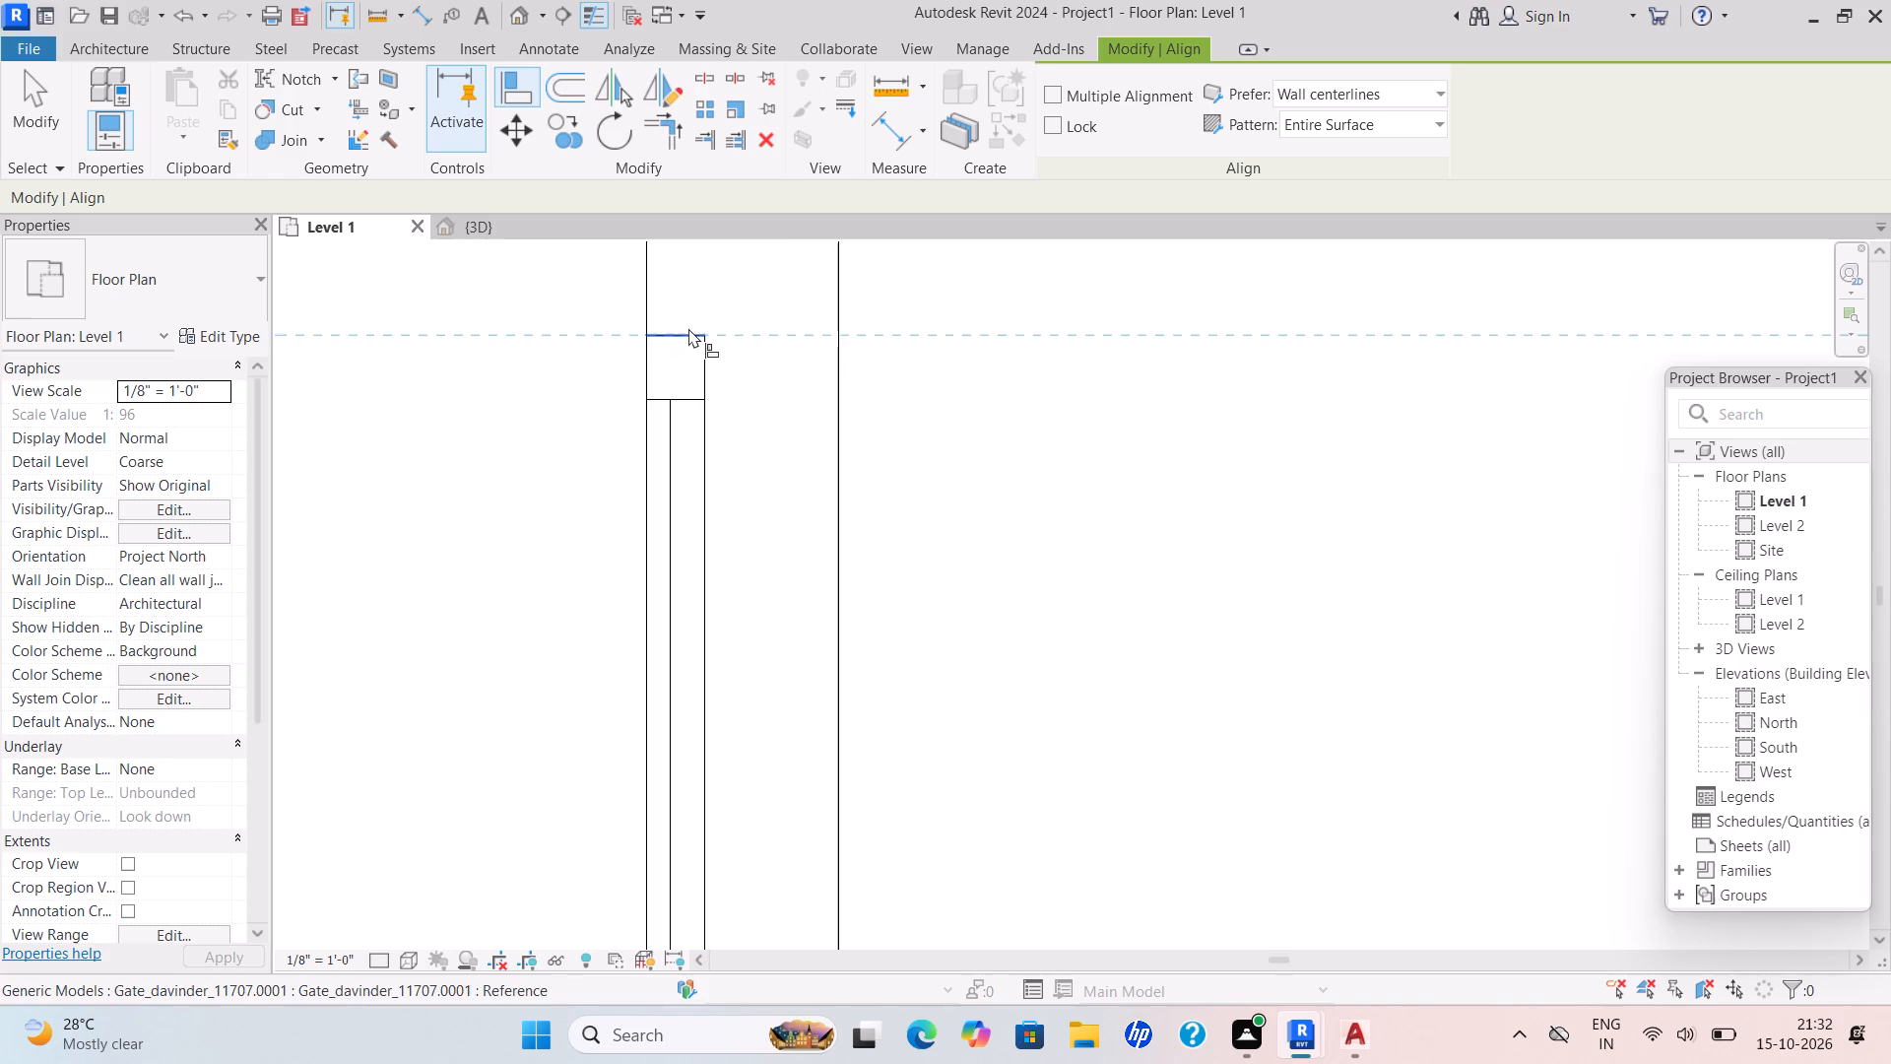
scroll(806, 371, down, 9)
middle_drag(829, 396, 852, 325)
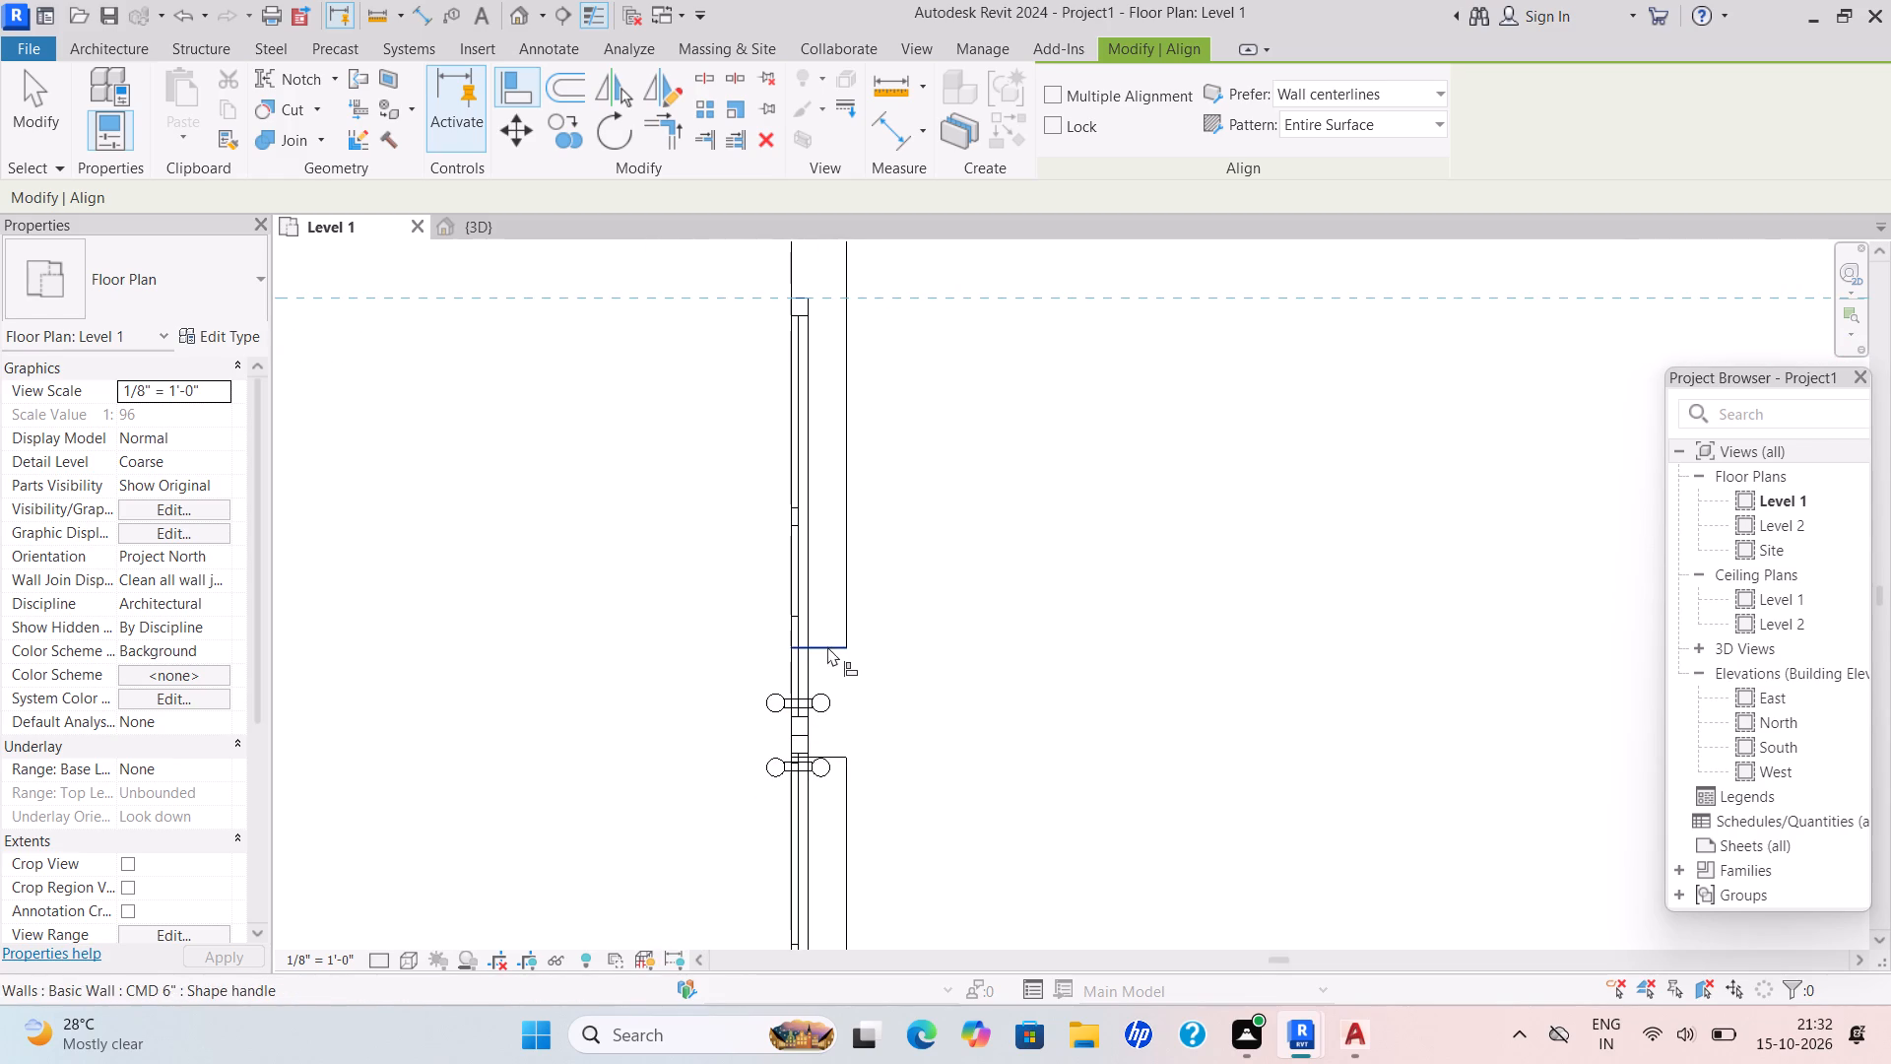
click(827, 646)
scroll(876, 679, down, 5)
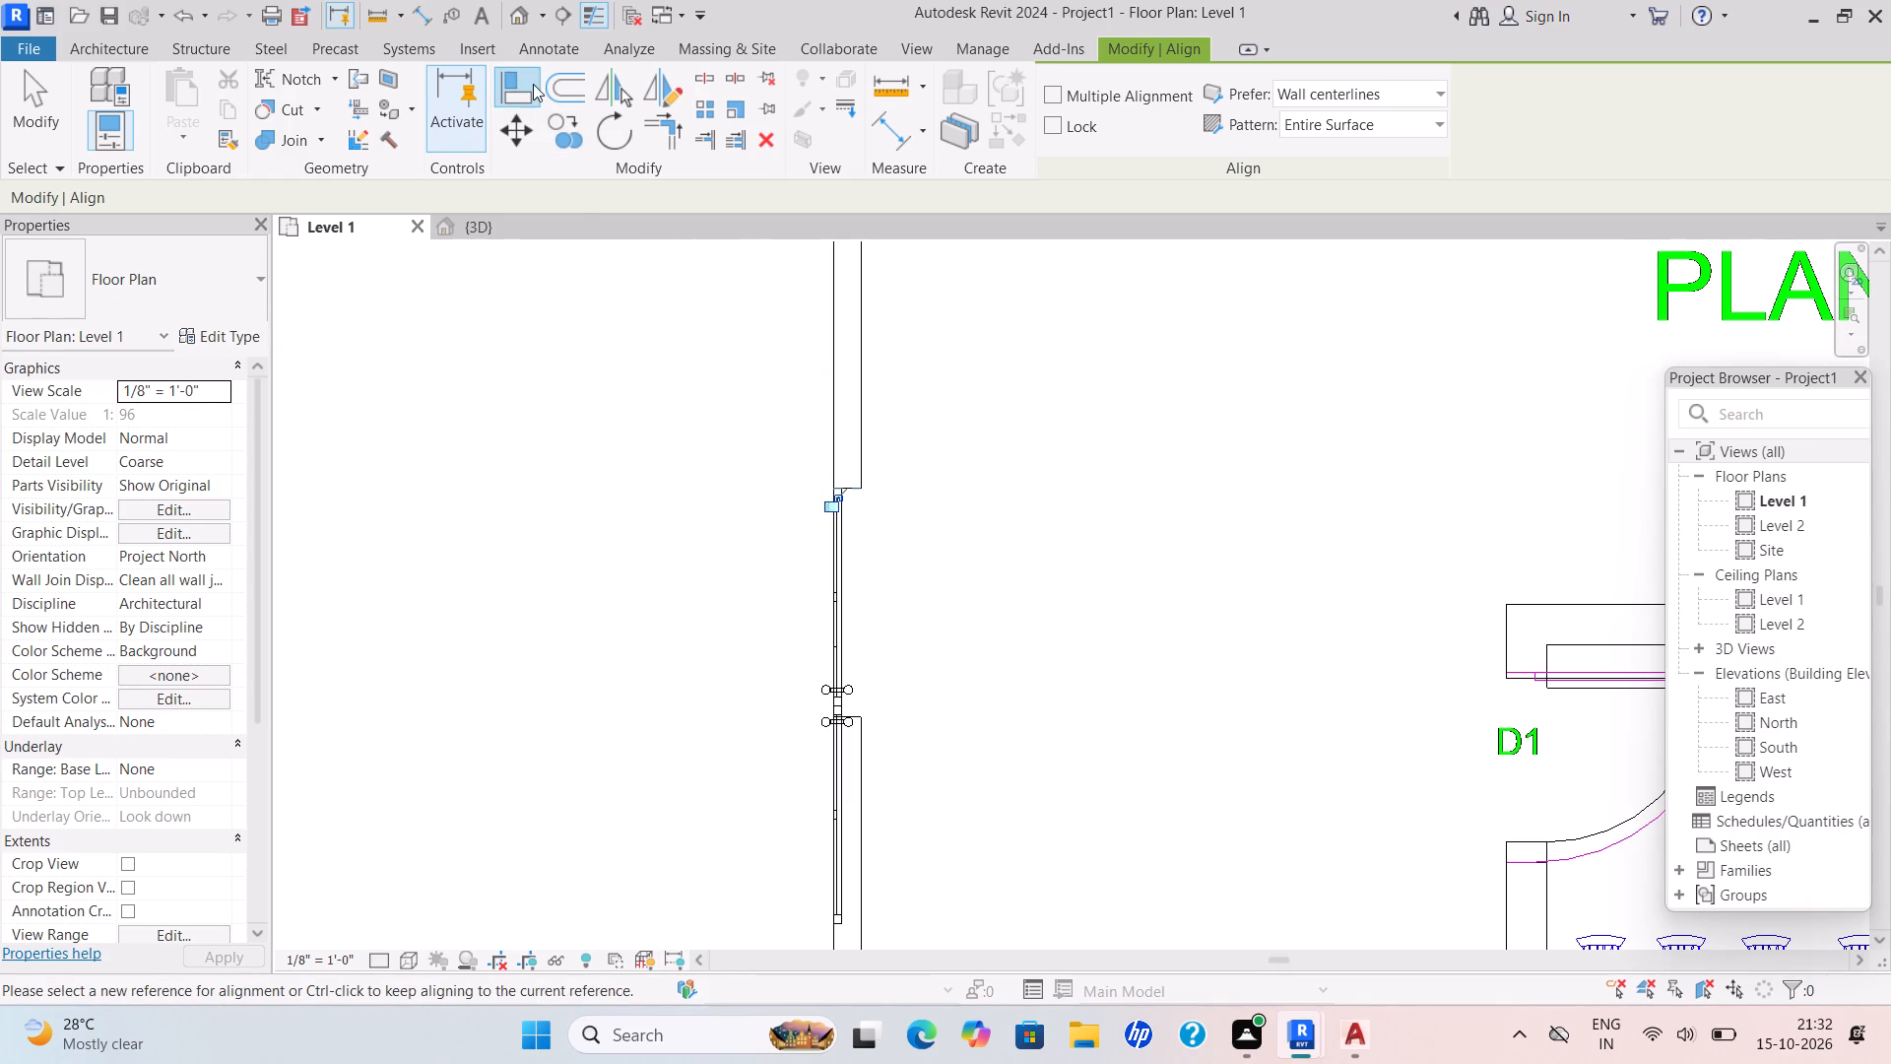
Align the north end of the southern west-enclosure wall segment with the south end of the gate.
drag(533, 84, 542, 83)
scroll(1007, 532, down, 2)
middle_drag(1011, 568, 899, 299)
scroll(897, 347, down, 1)
scroll(833, 456, up, 4)
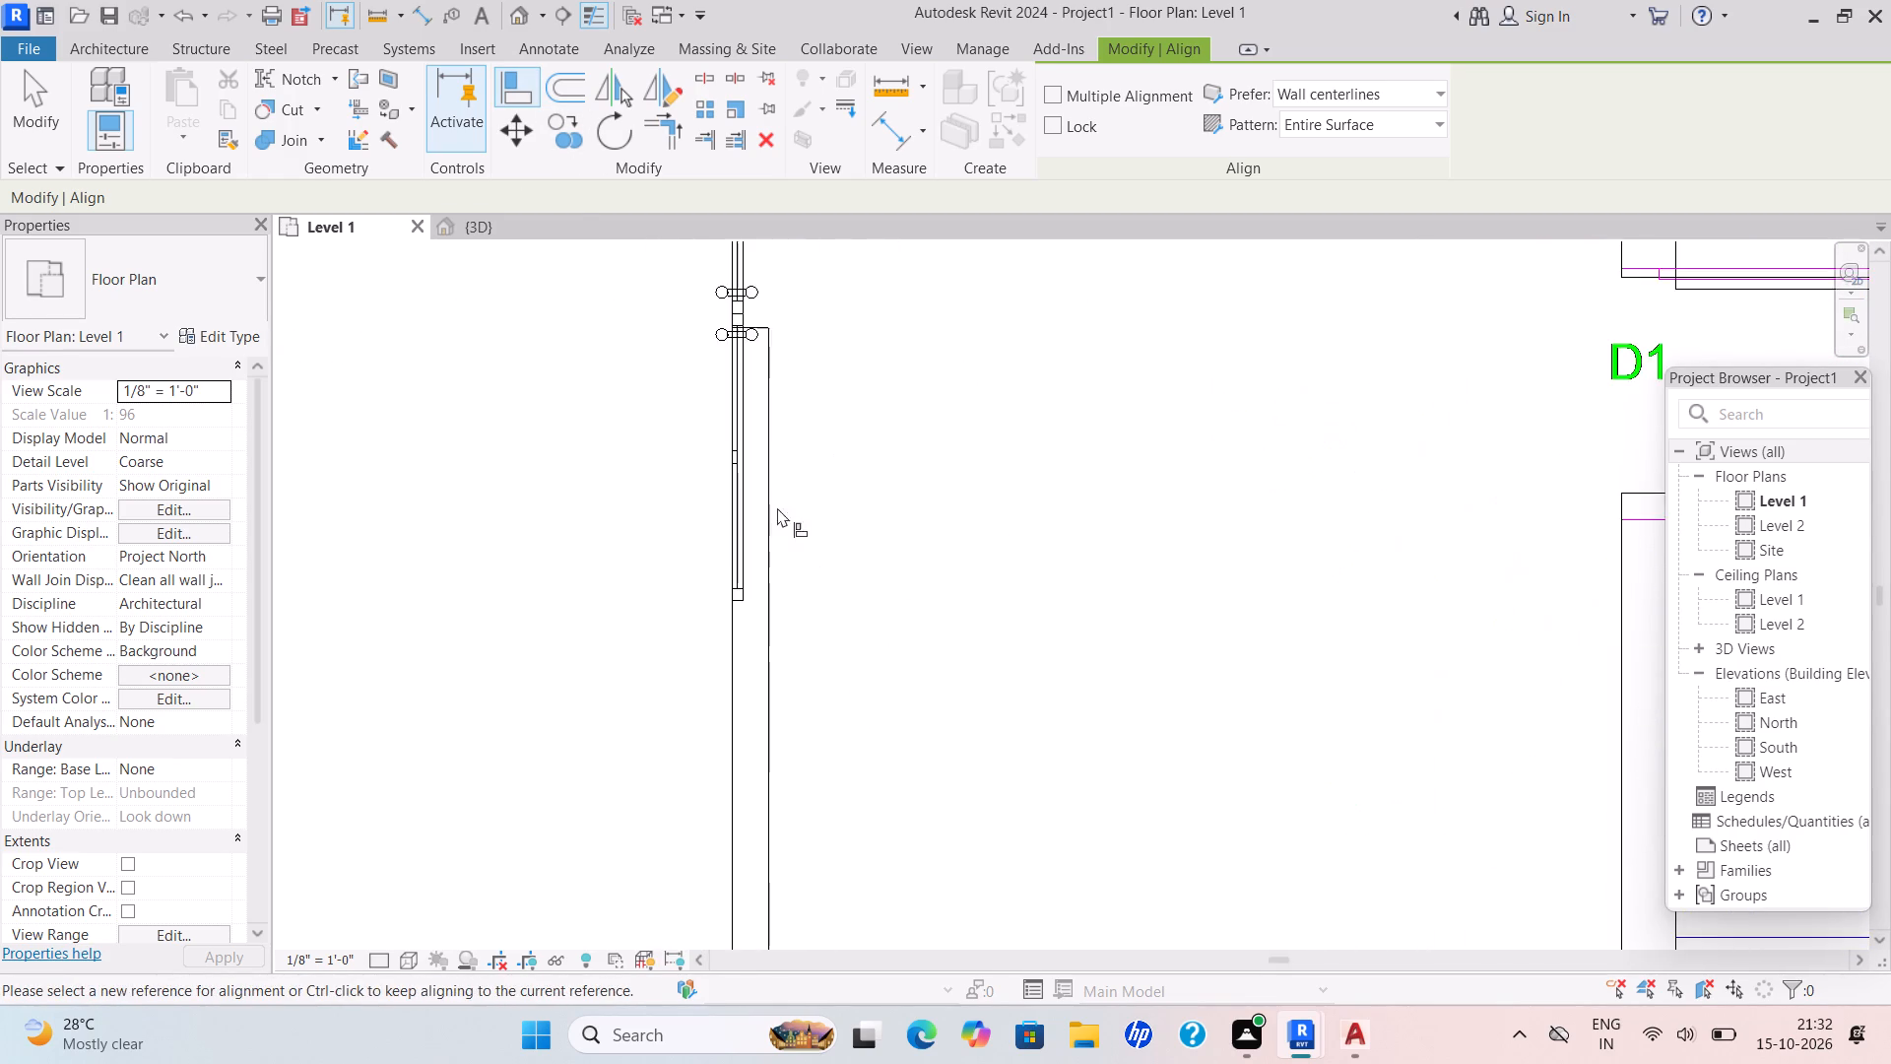
scroll(777, 507, up, 5)
scroll(829, 606, up, 4)
click(703, 622)
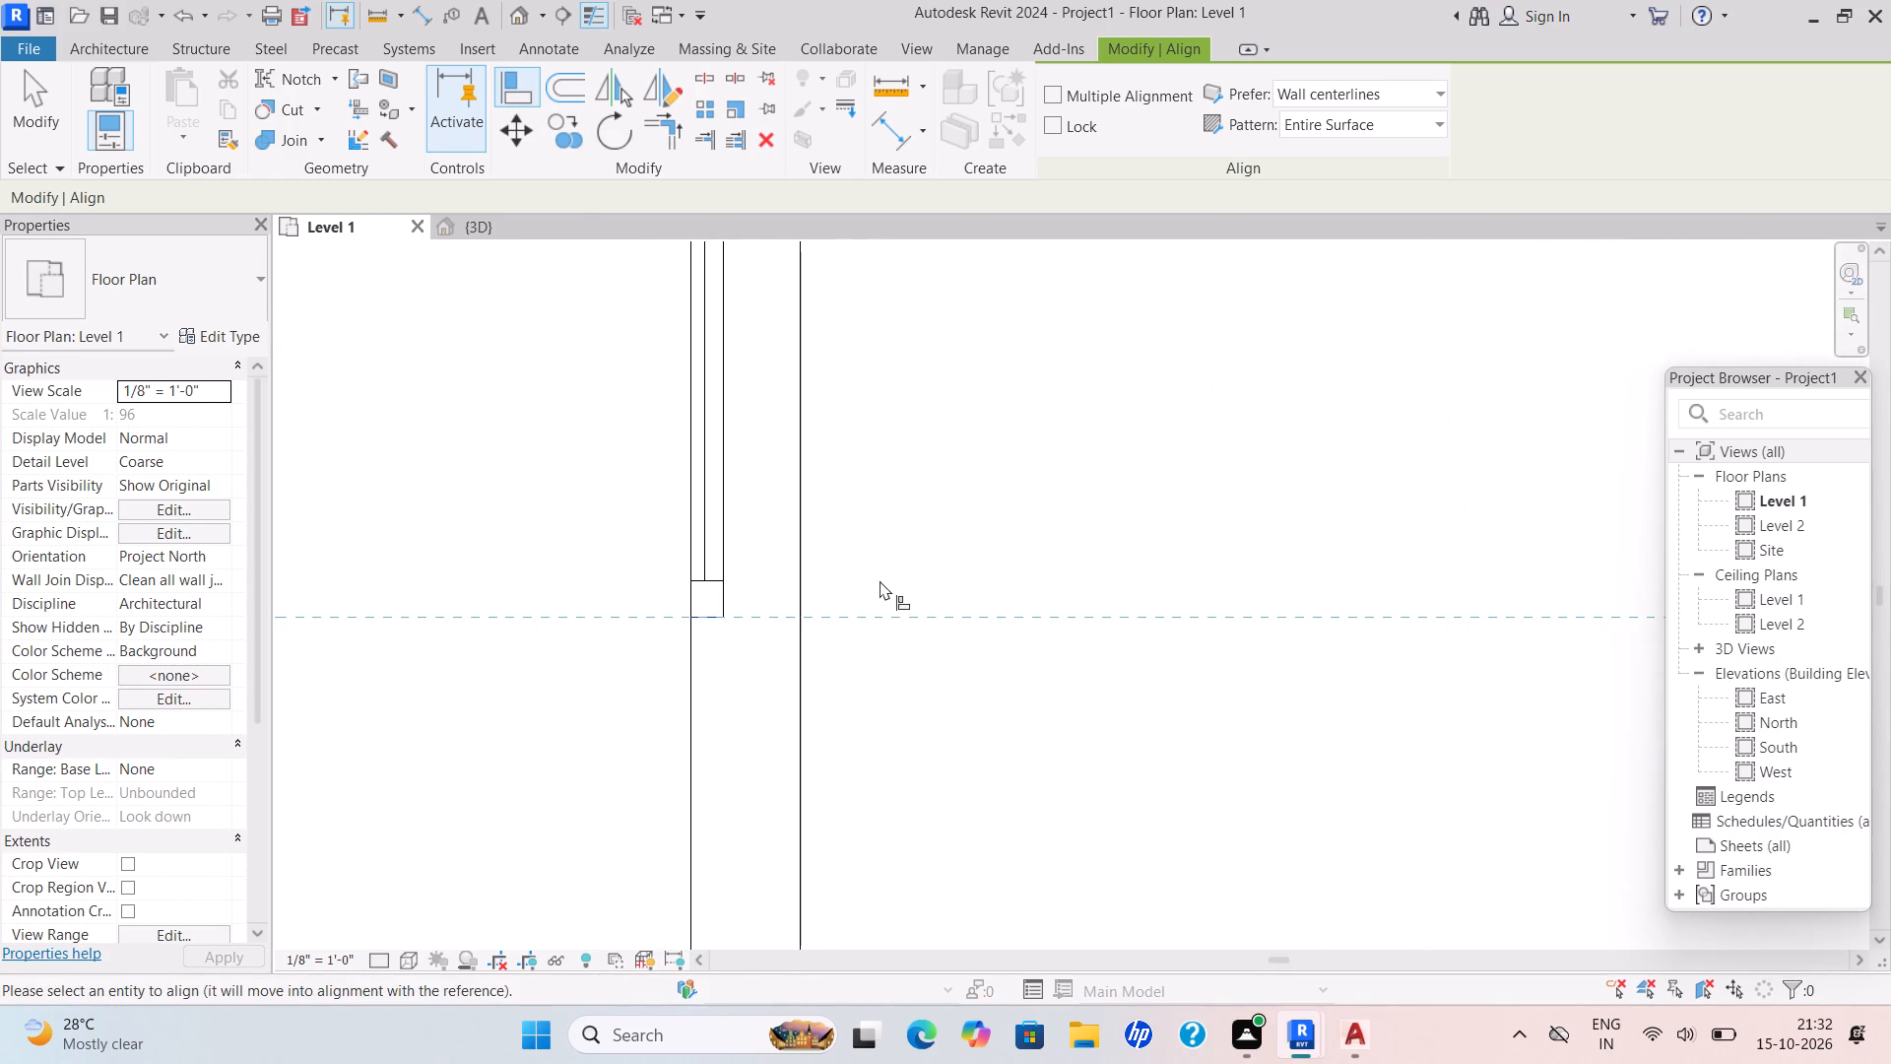
scroll(880, 580, down, 8)
middle_drag(915, 571, 914, 627)
scroll(912, 603, down, 1)
click(860, 406)
scroll(927, 438, down, 4)
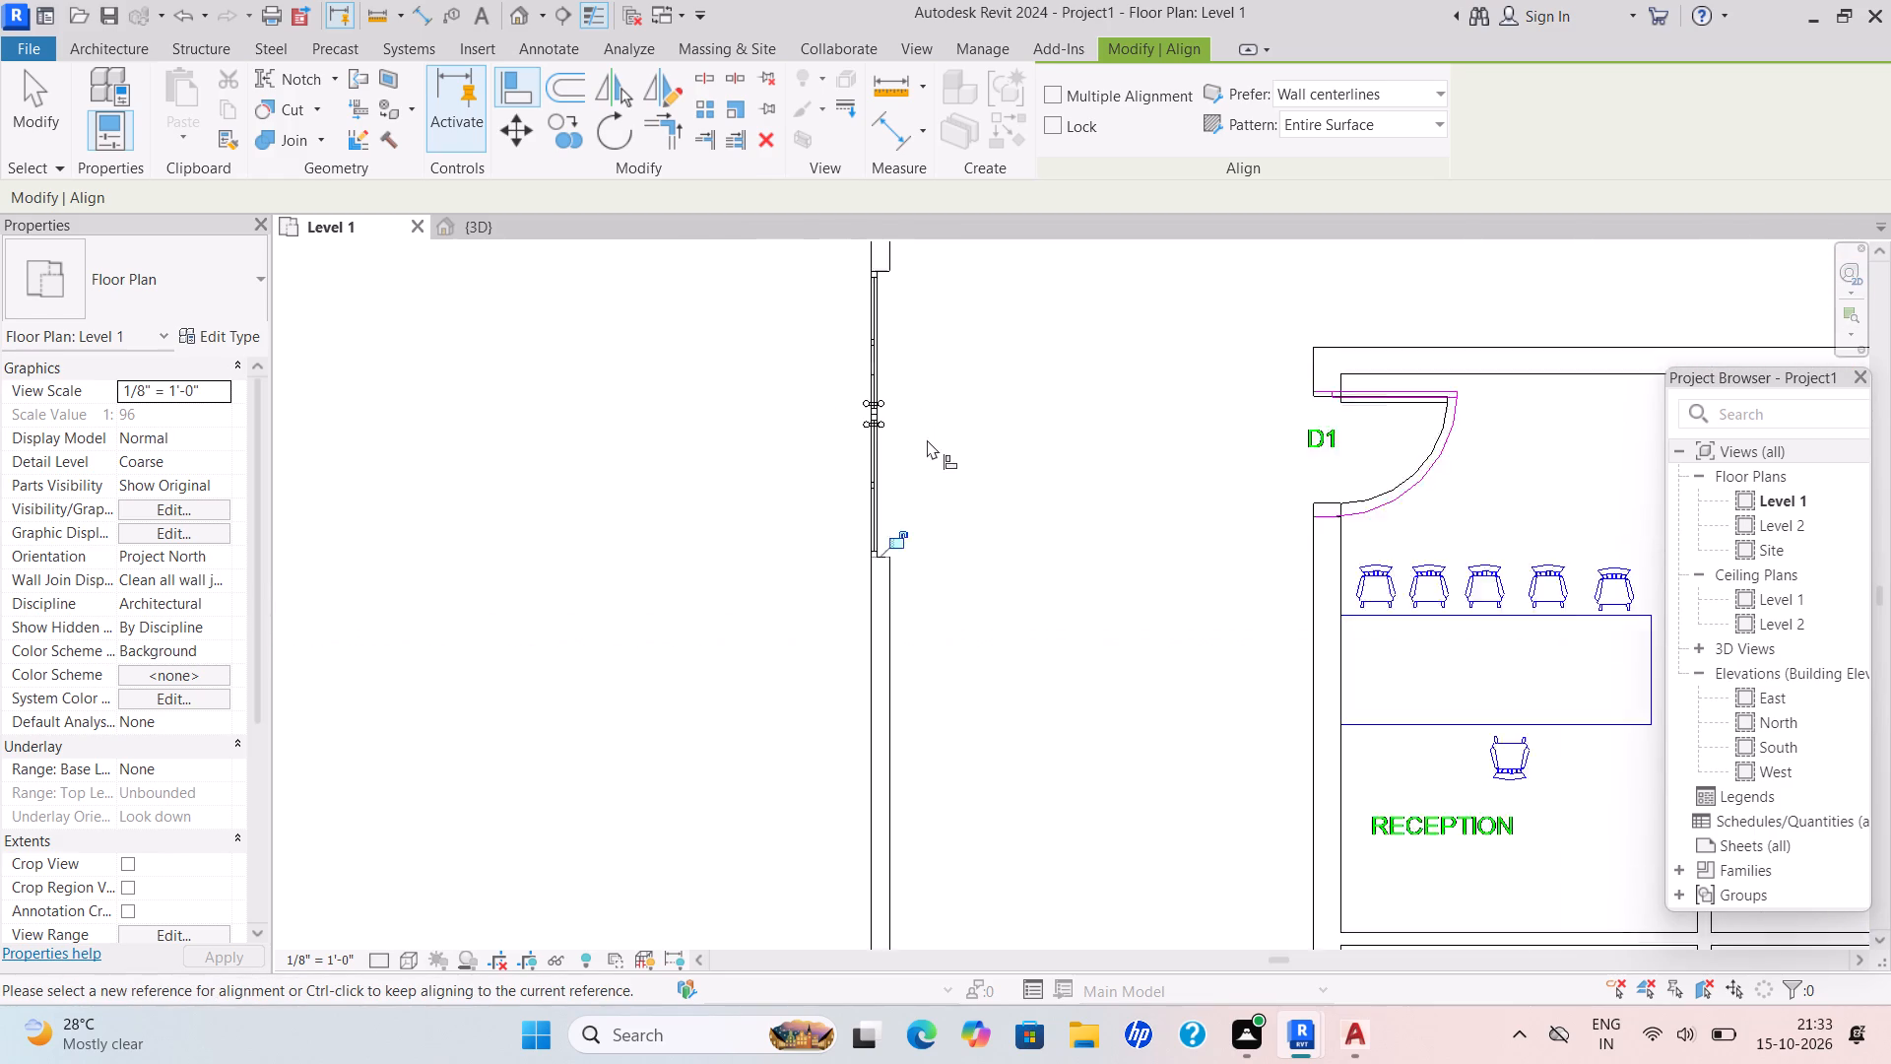
scroll(927, 439, down, 2)
key(Escape)
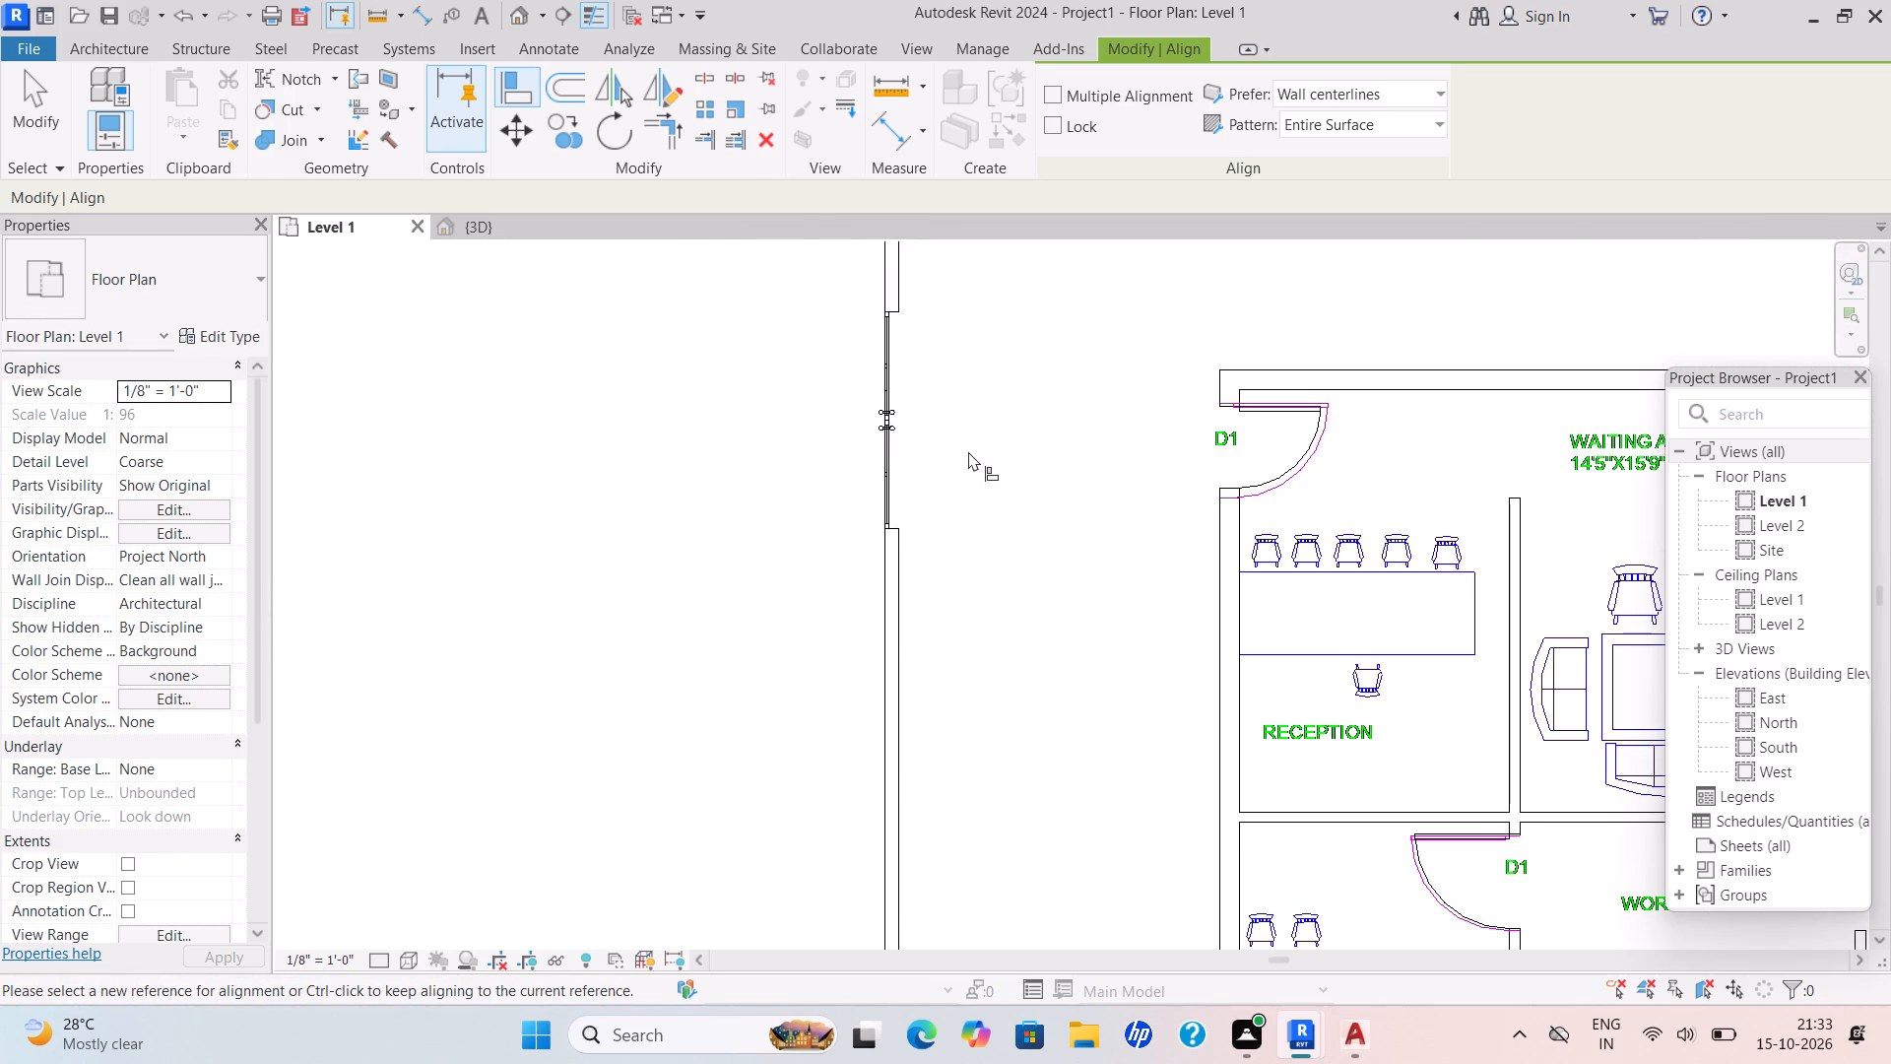
key(Escape)
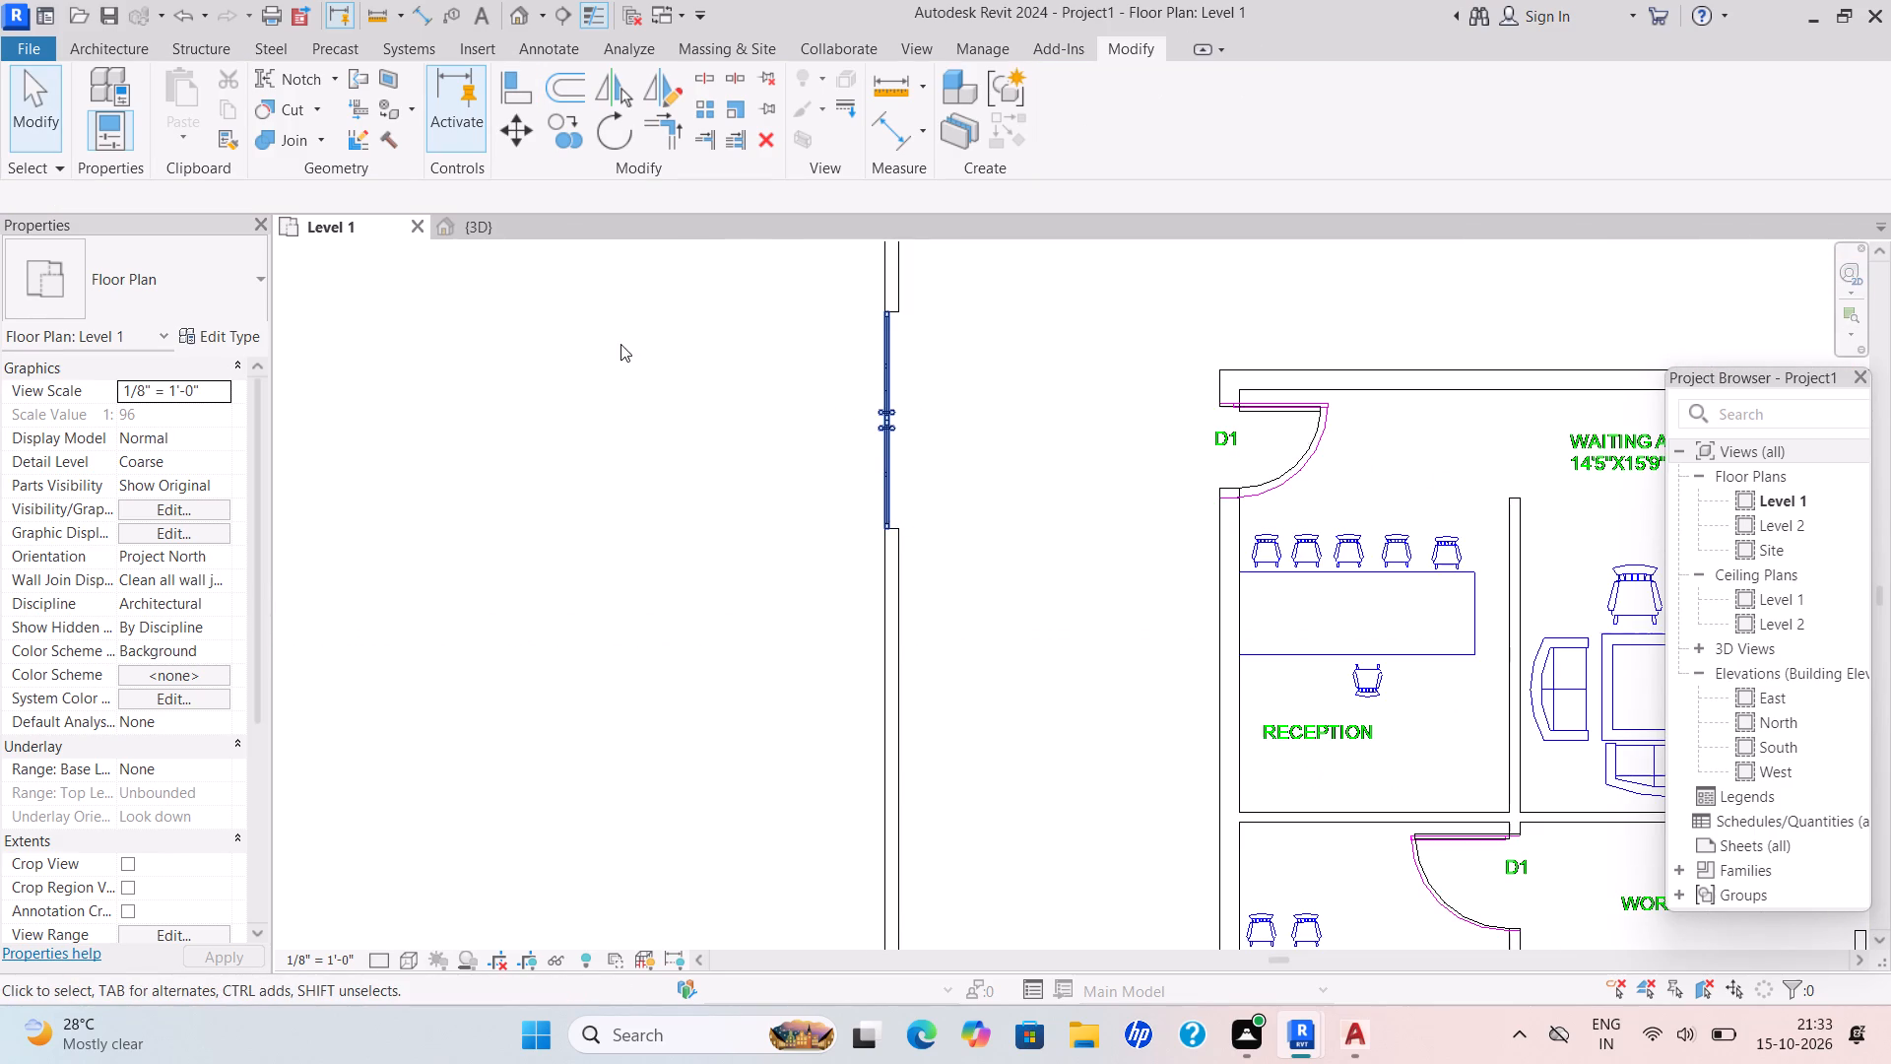
Examine the building and its enclosure wall in the 3D view.
click(464, 221)
scroll(611, 496, down, 4)
scroll(689, 505, down, 1)
scroll(692, 506, up, 2)
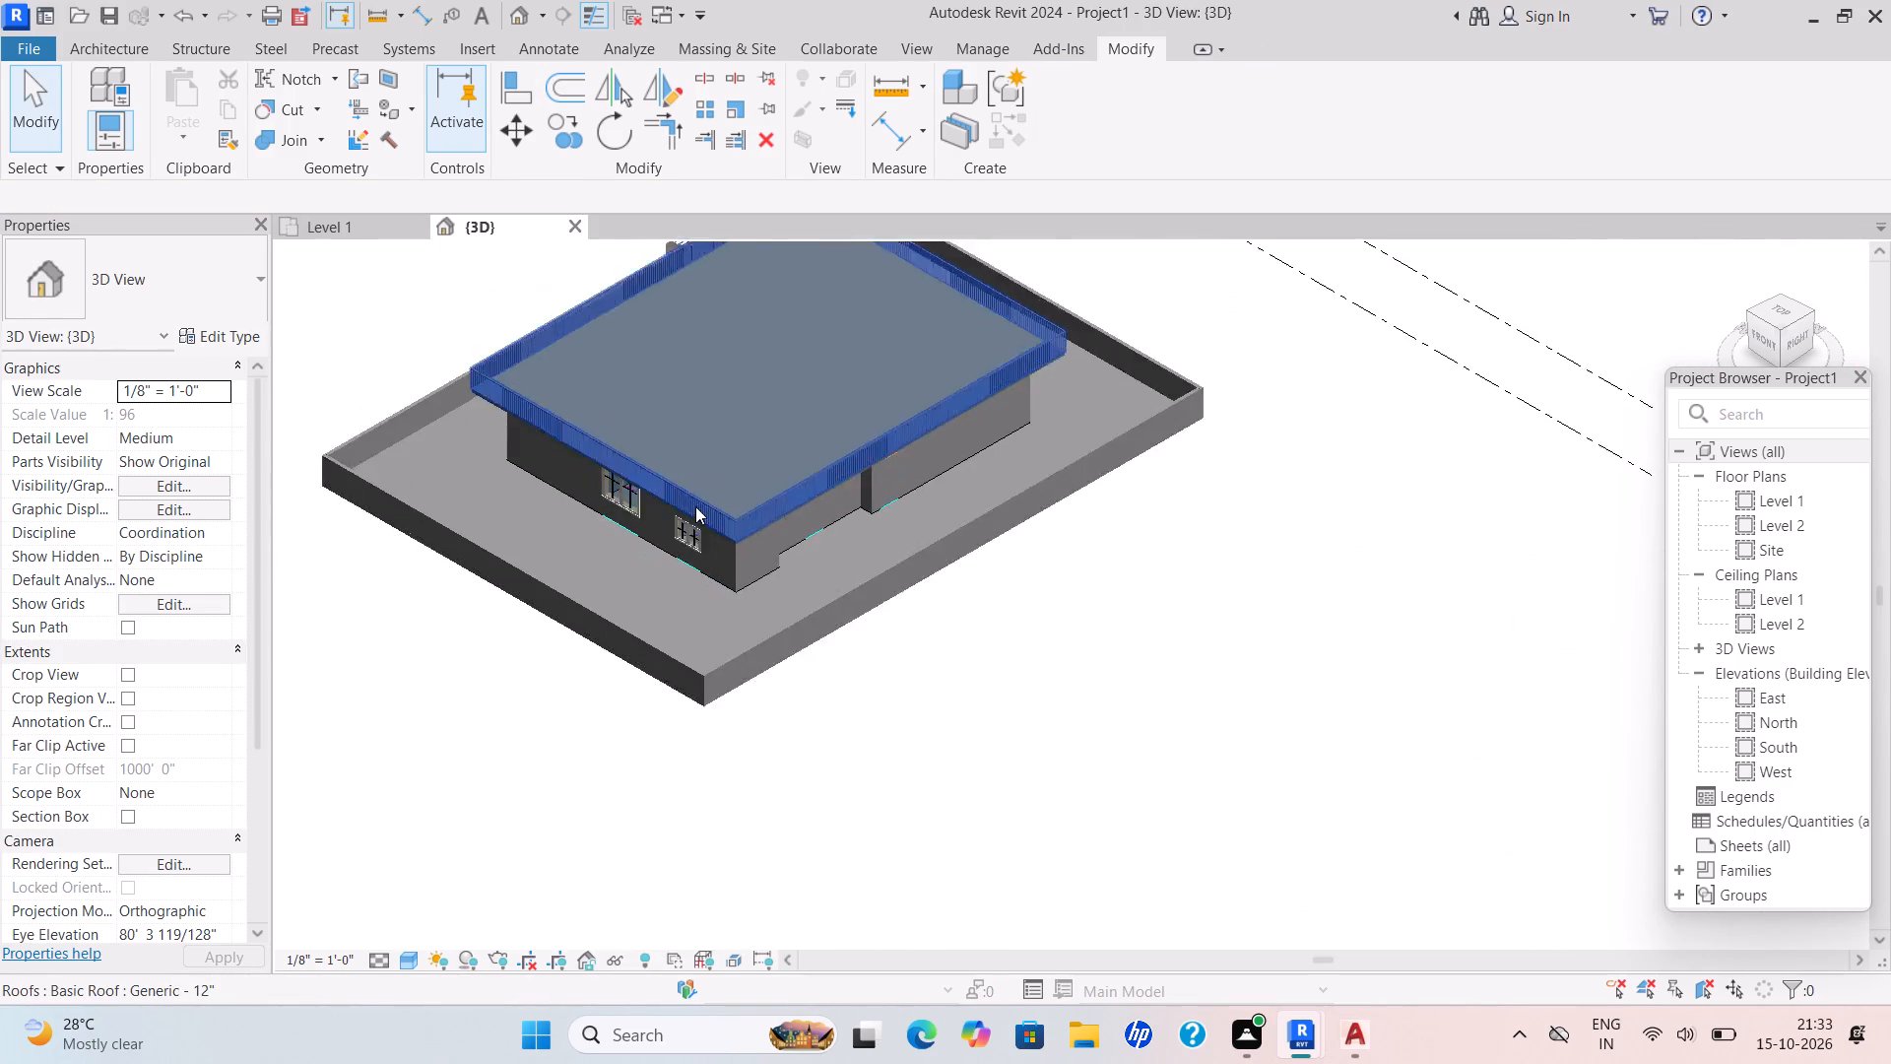
scroll(695, 506, up, 1)
scroll(705, 509, down, 4)
middle_click(729, 529)
scroll(734, 512, up, 1)
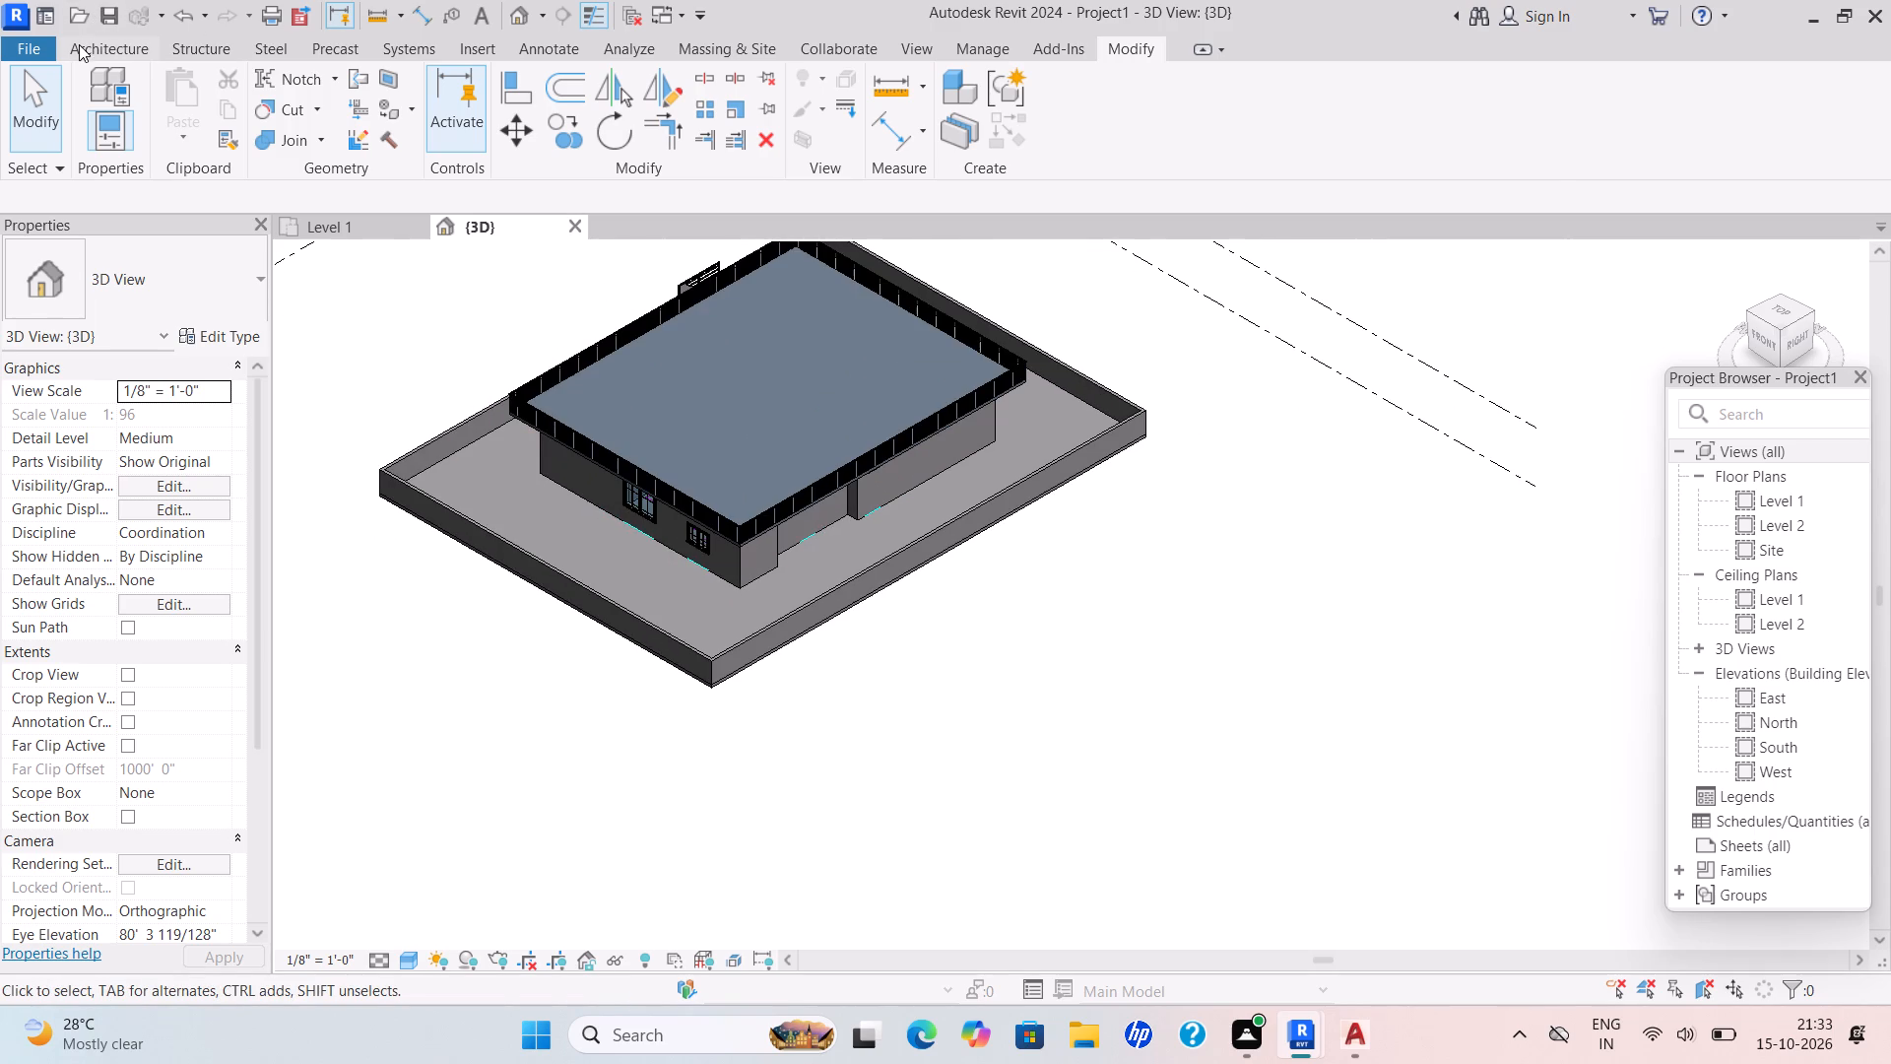
Start a Grassland - 16" toposolid from sketch on Level 1 and draw a 120' by 132' rectangular boundary around the enclosure wall.
click(79, 44)
click(736, 51)
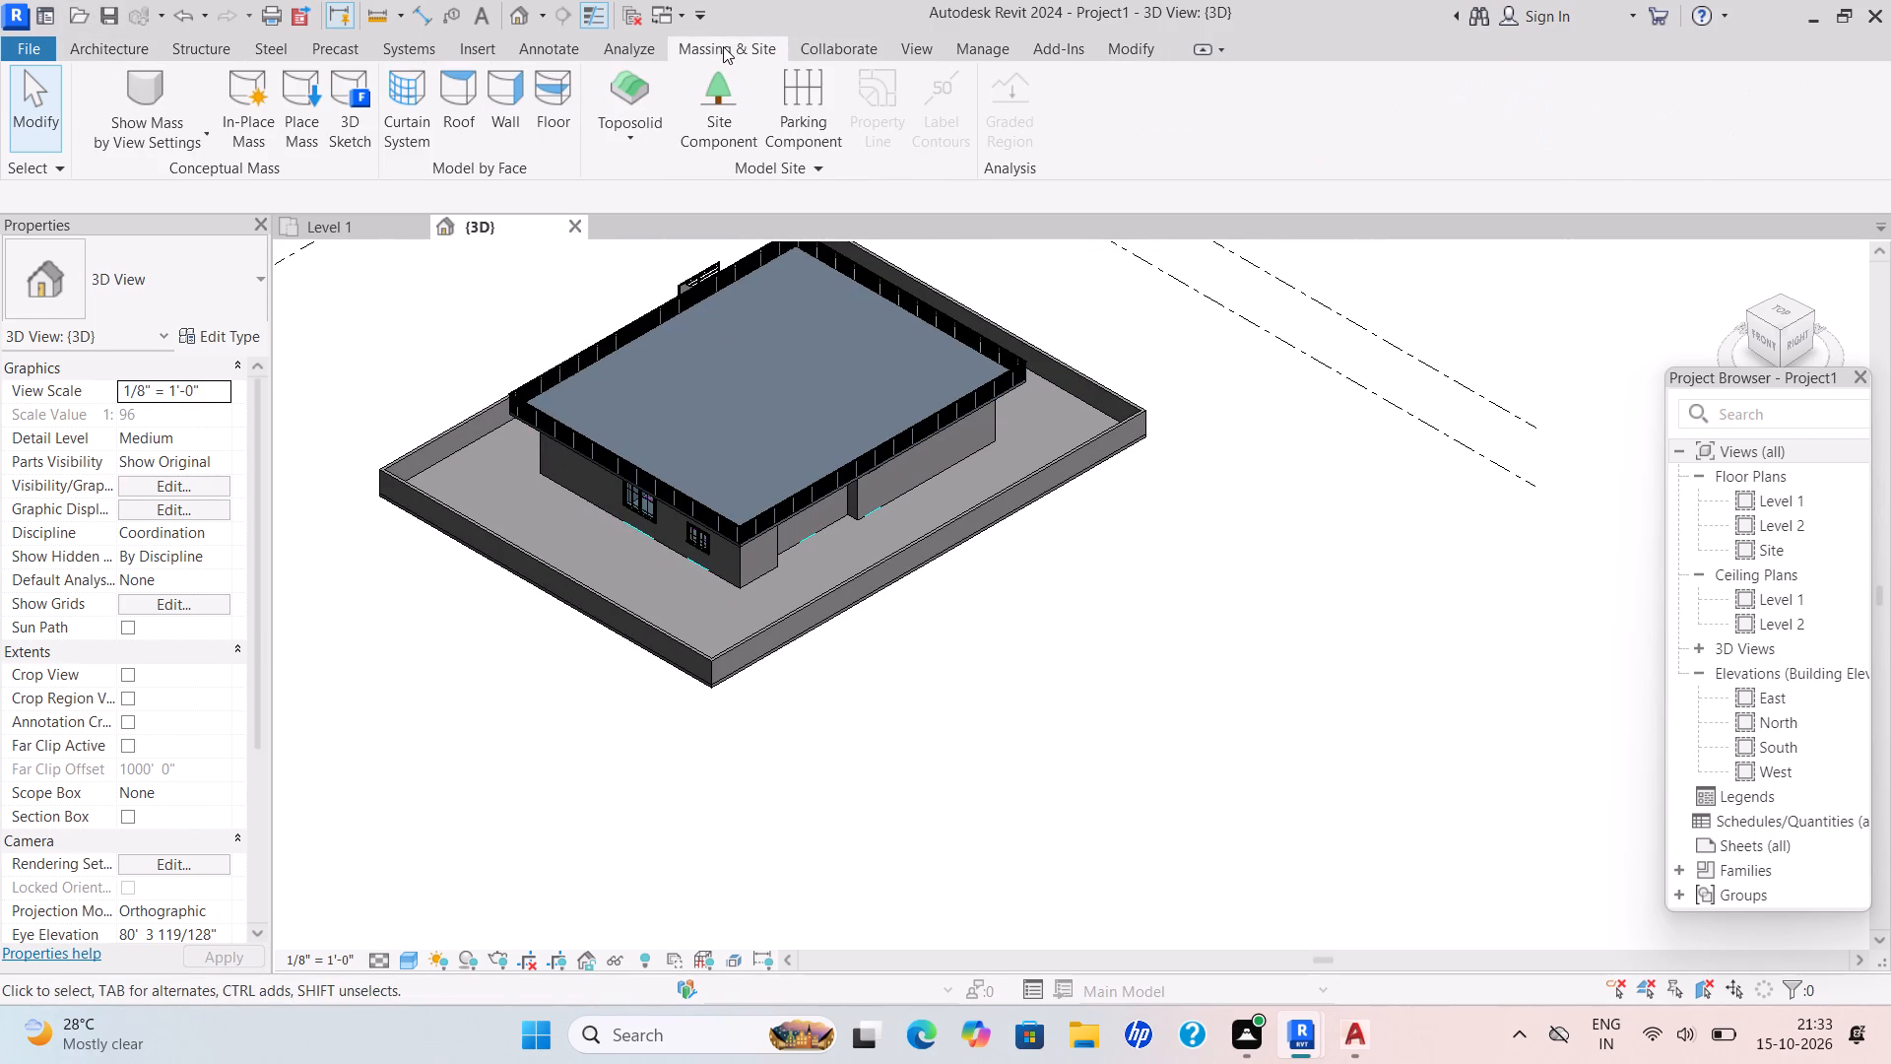
click(639, 135)
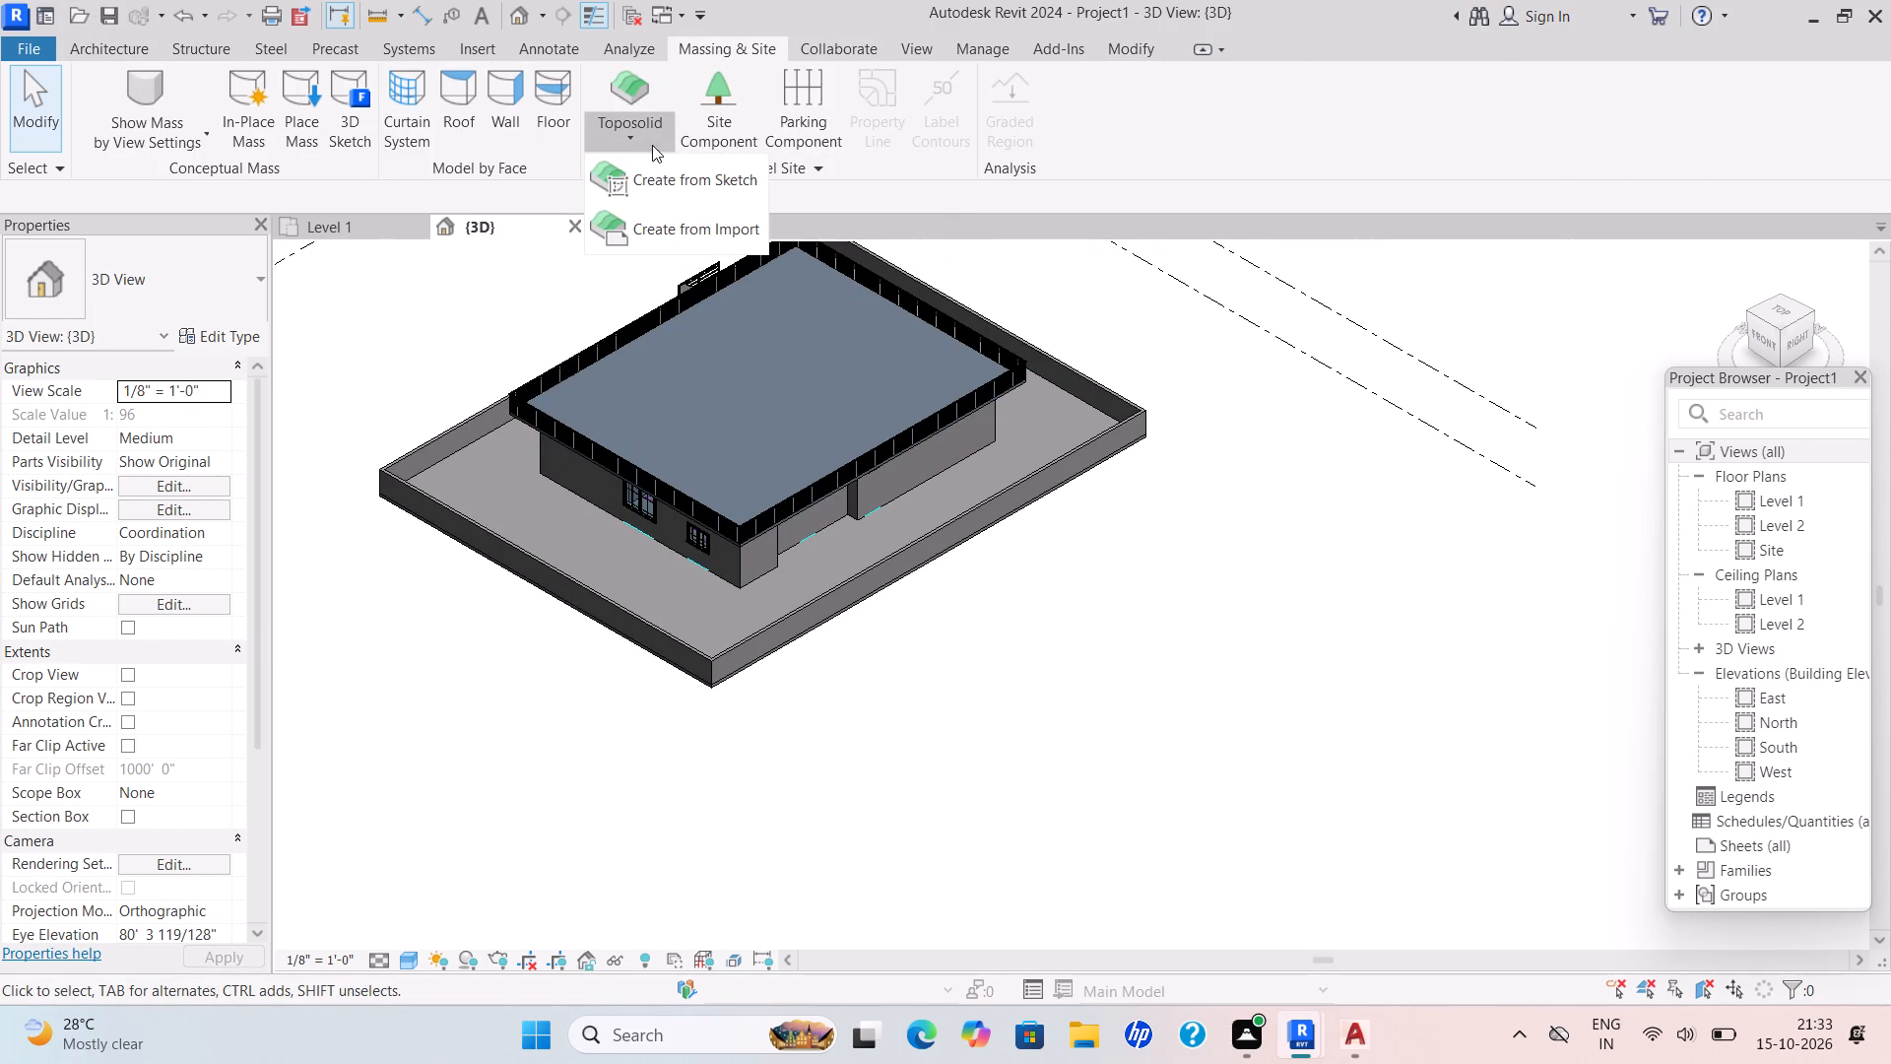
click(657, 176)
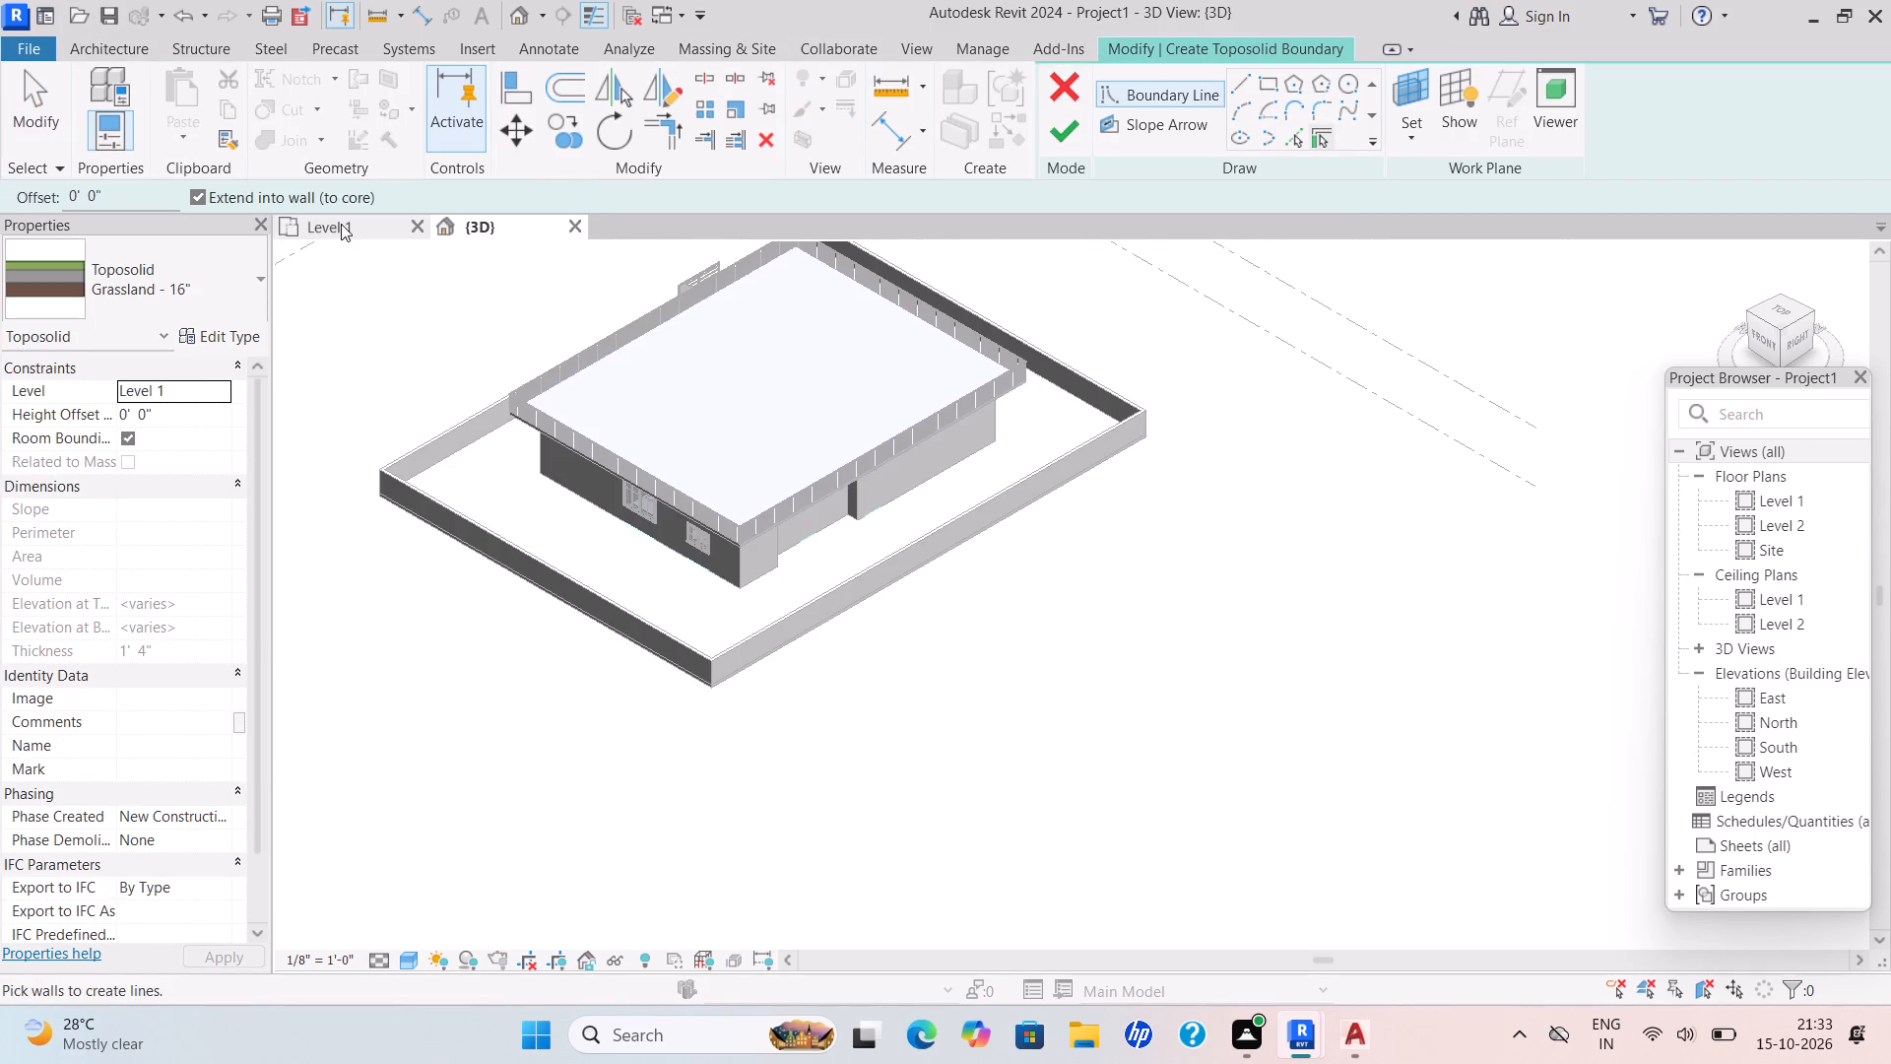
click(341, 224)
scroll(706, 425, down, 12)
middle_drag(729, 427, 702, 513)
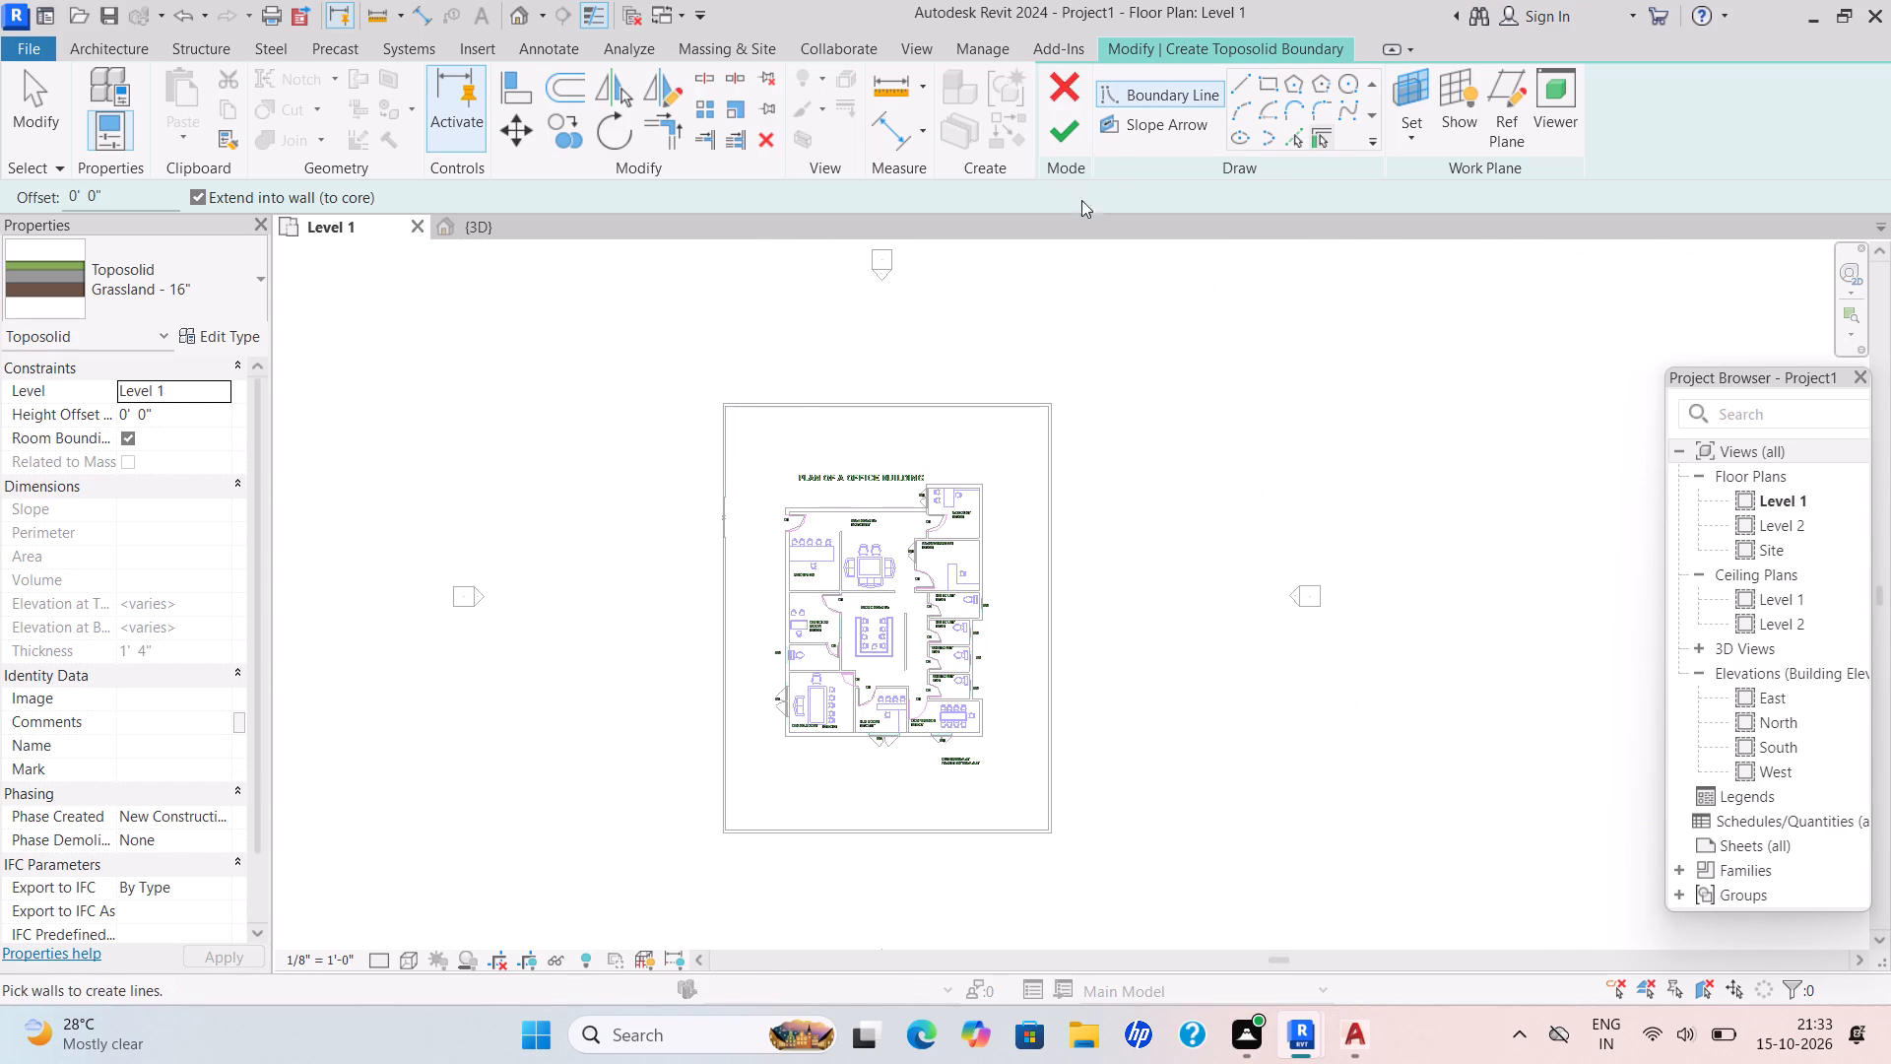
click(1261, 85)
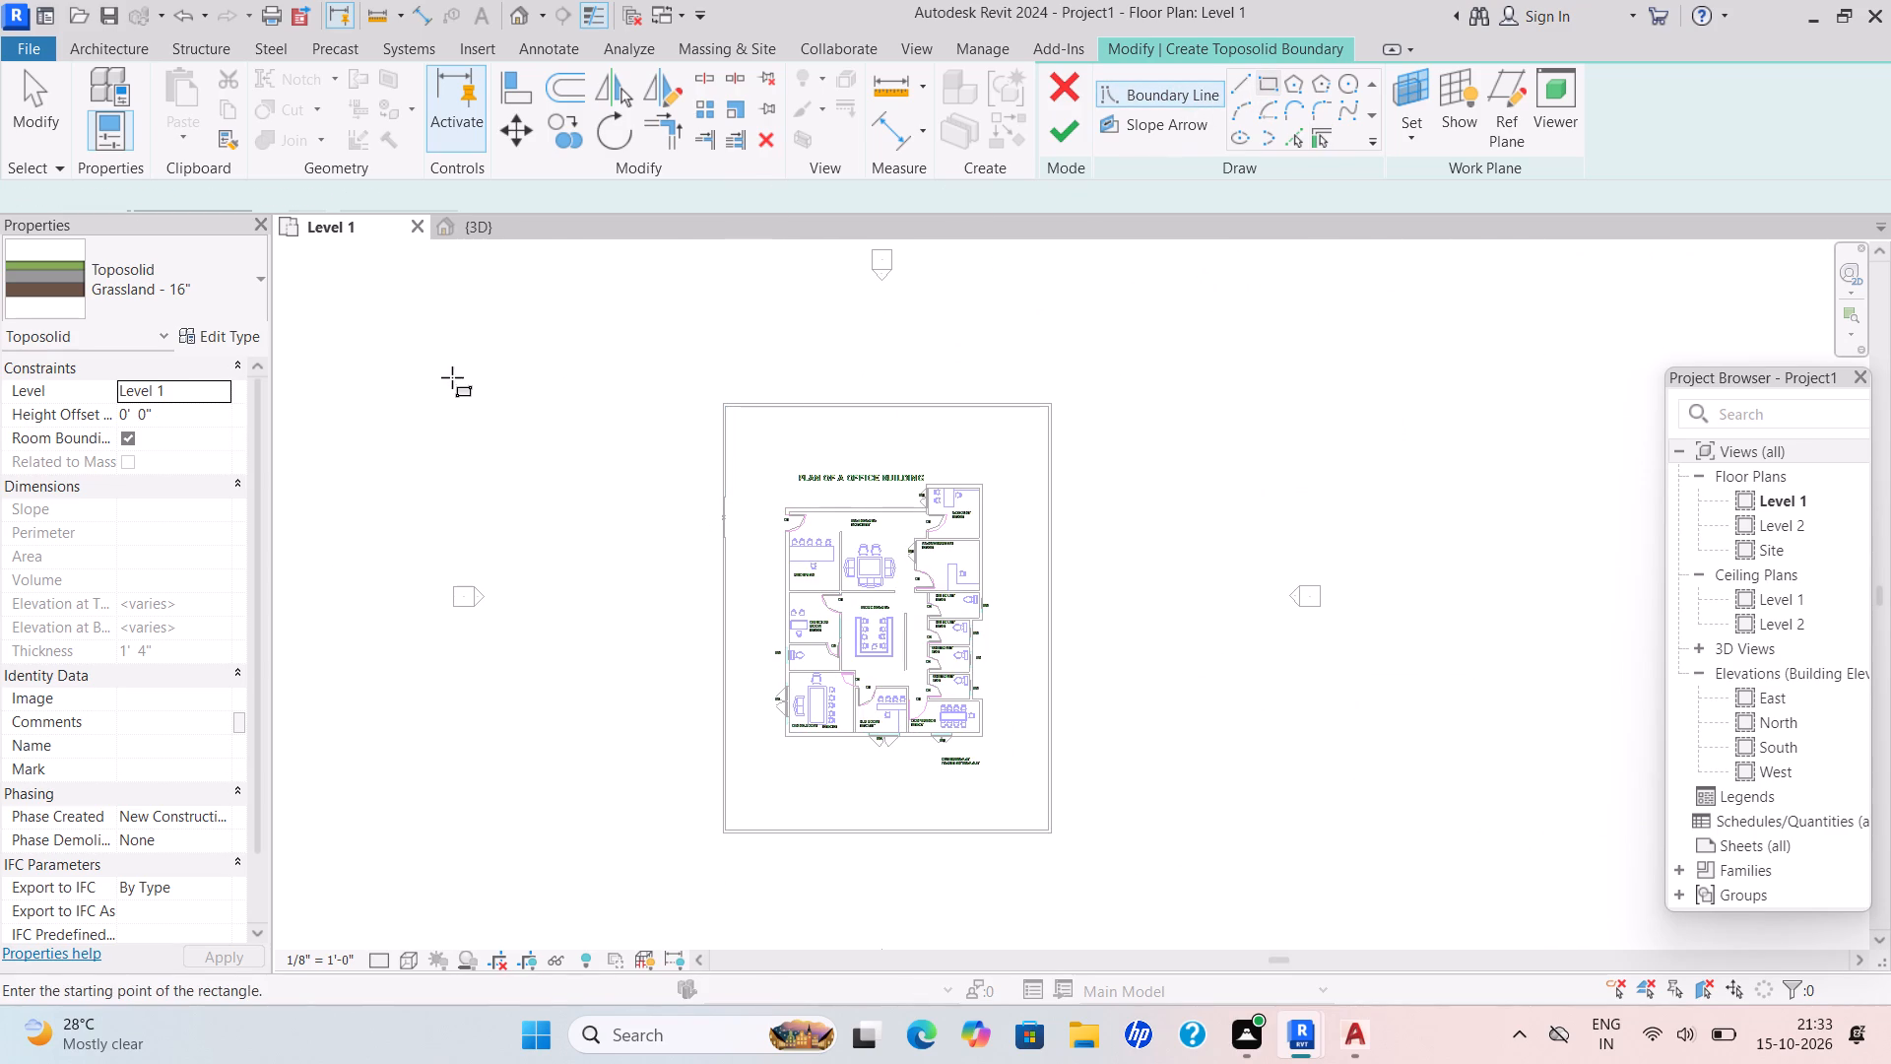
click(599, 286)
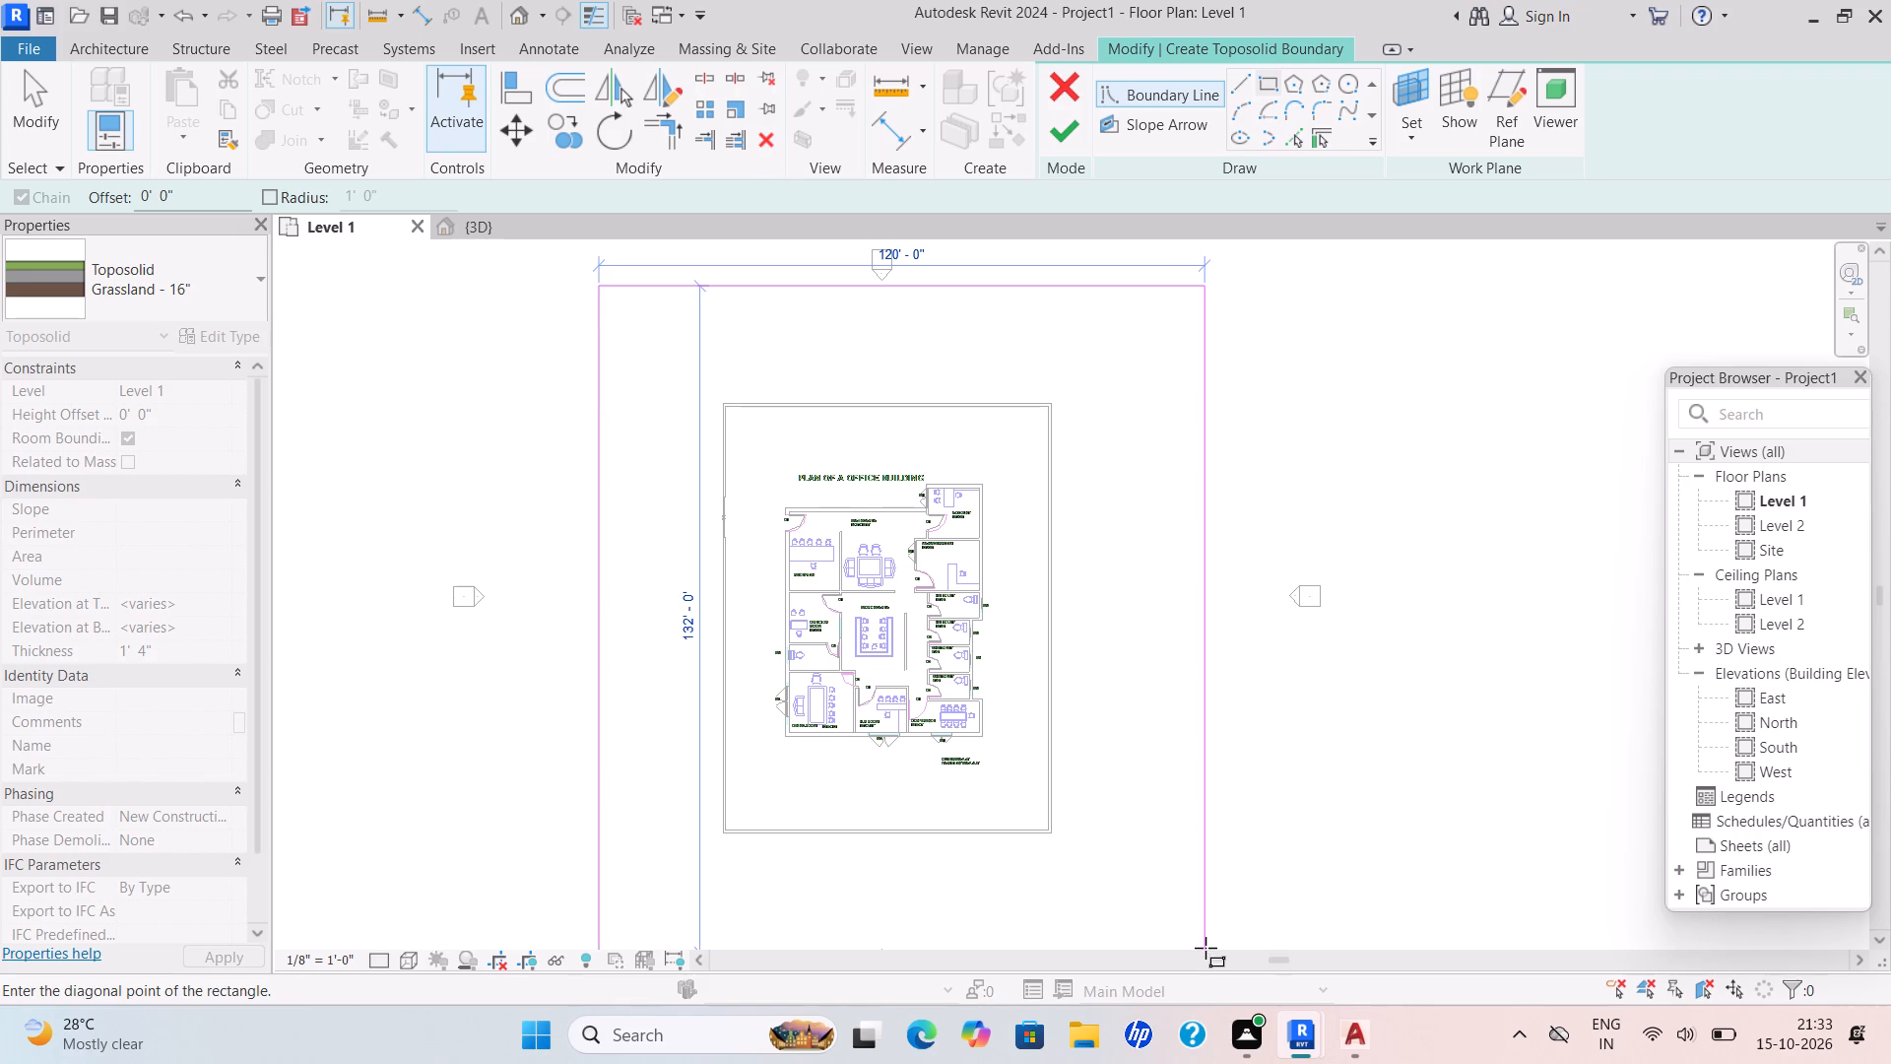
click(1206, 948)
scroll(1269, 766, down, 3)
middle_drag(1251, 762, 1081, 557)
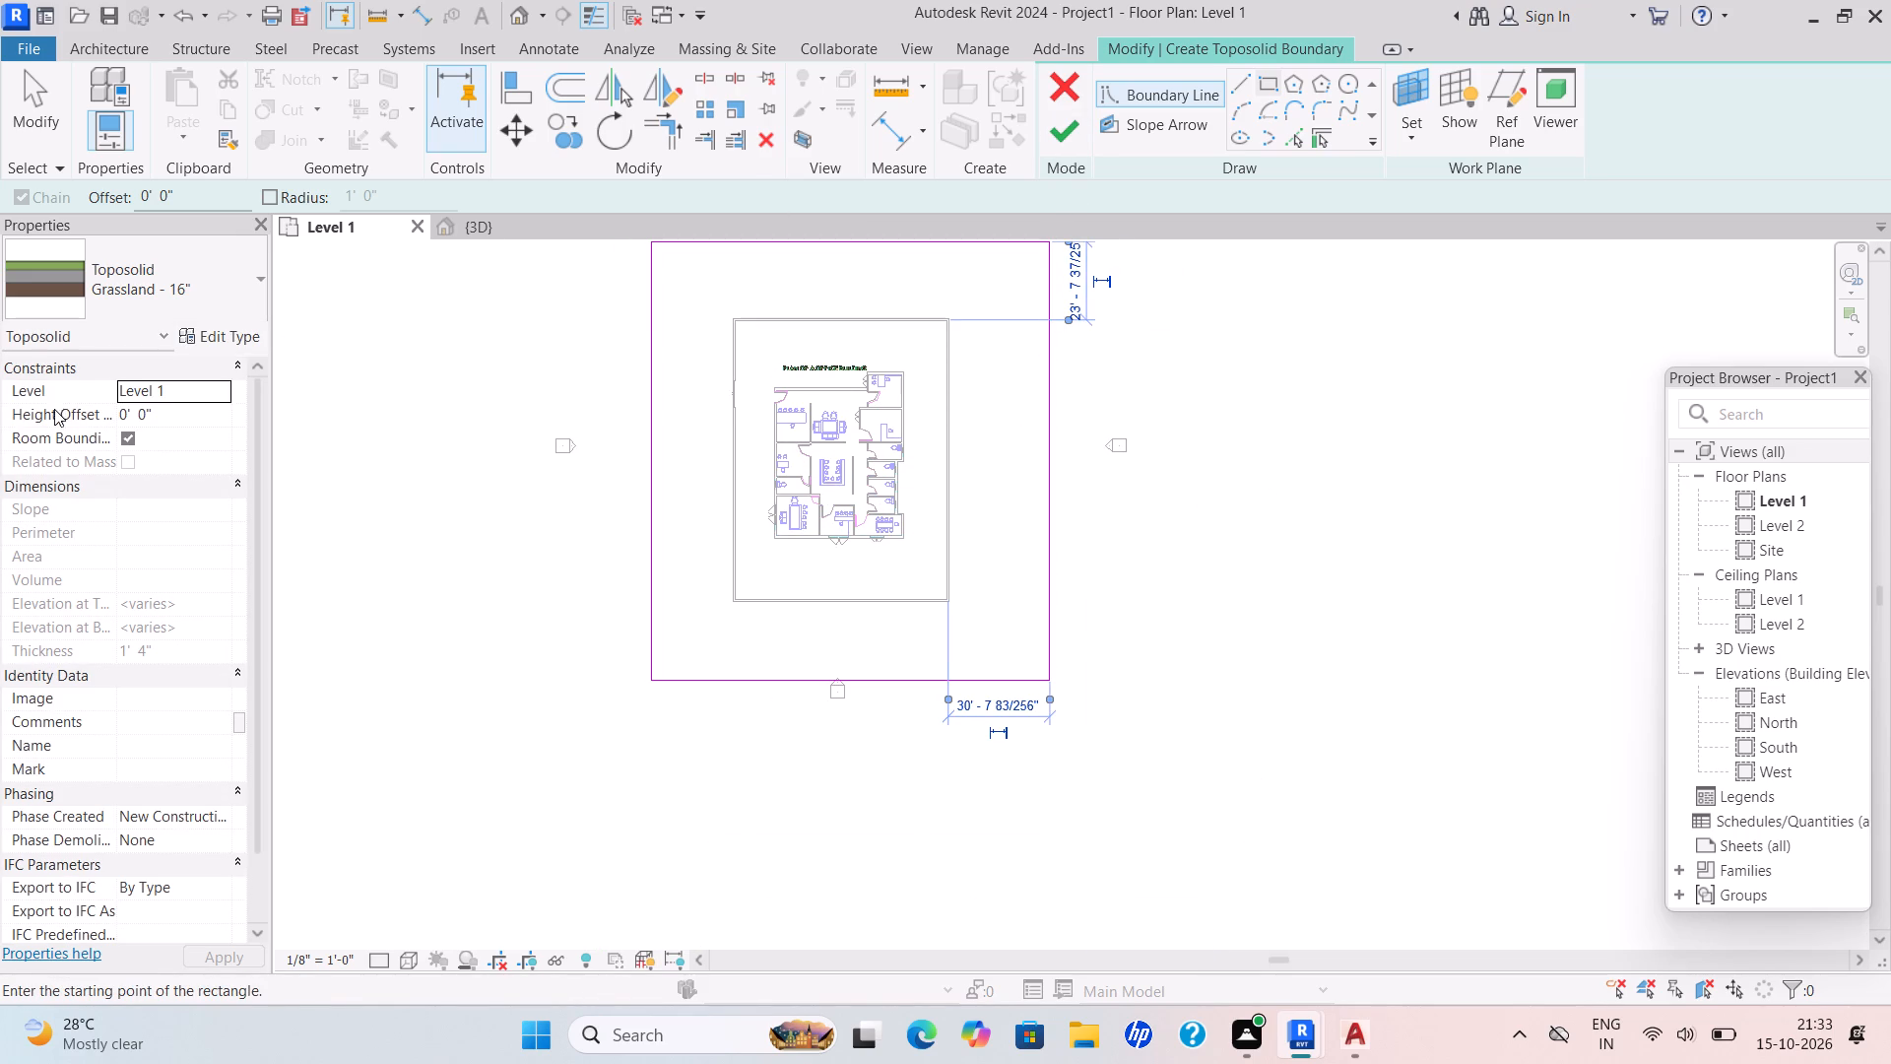
Set the toposolid's height offset from level to -6", finish its sketch and show it in 3D.
drag(164, 412, 94, 421)
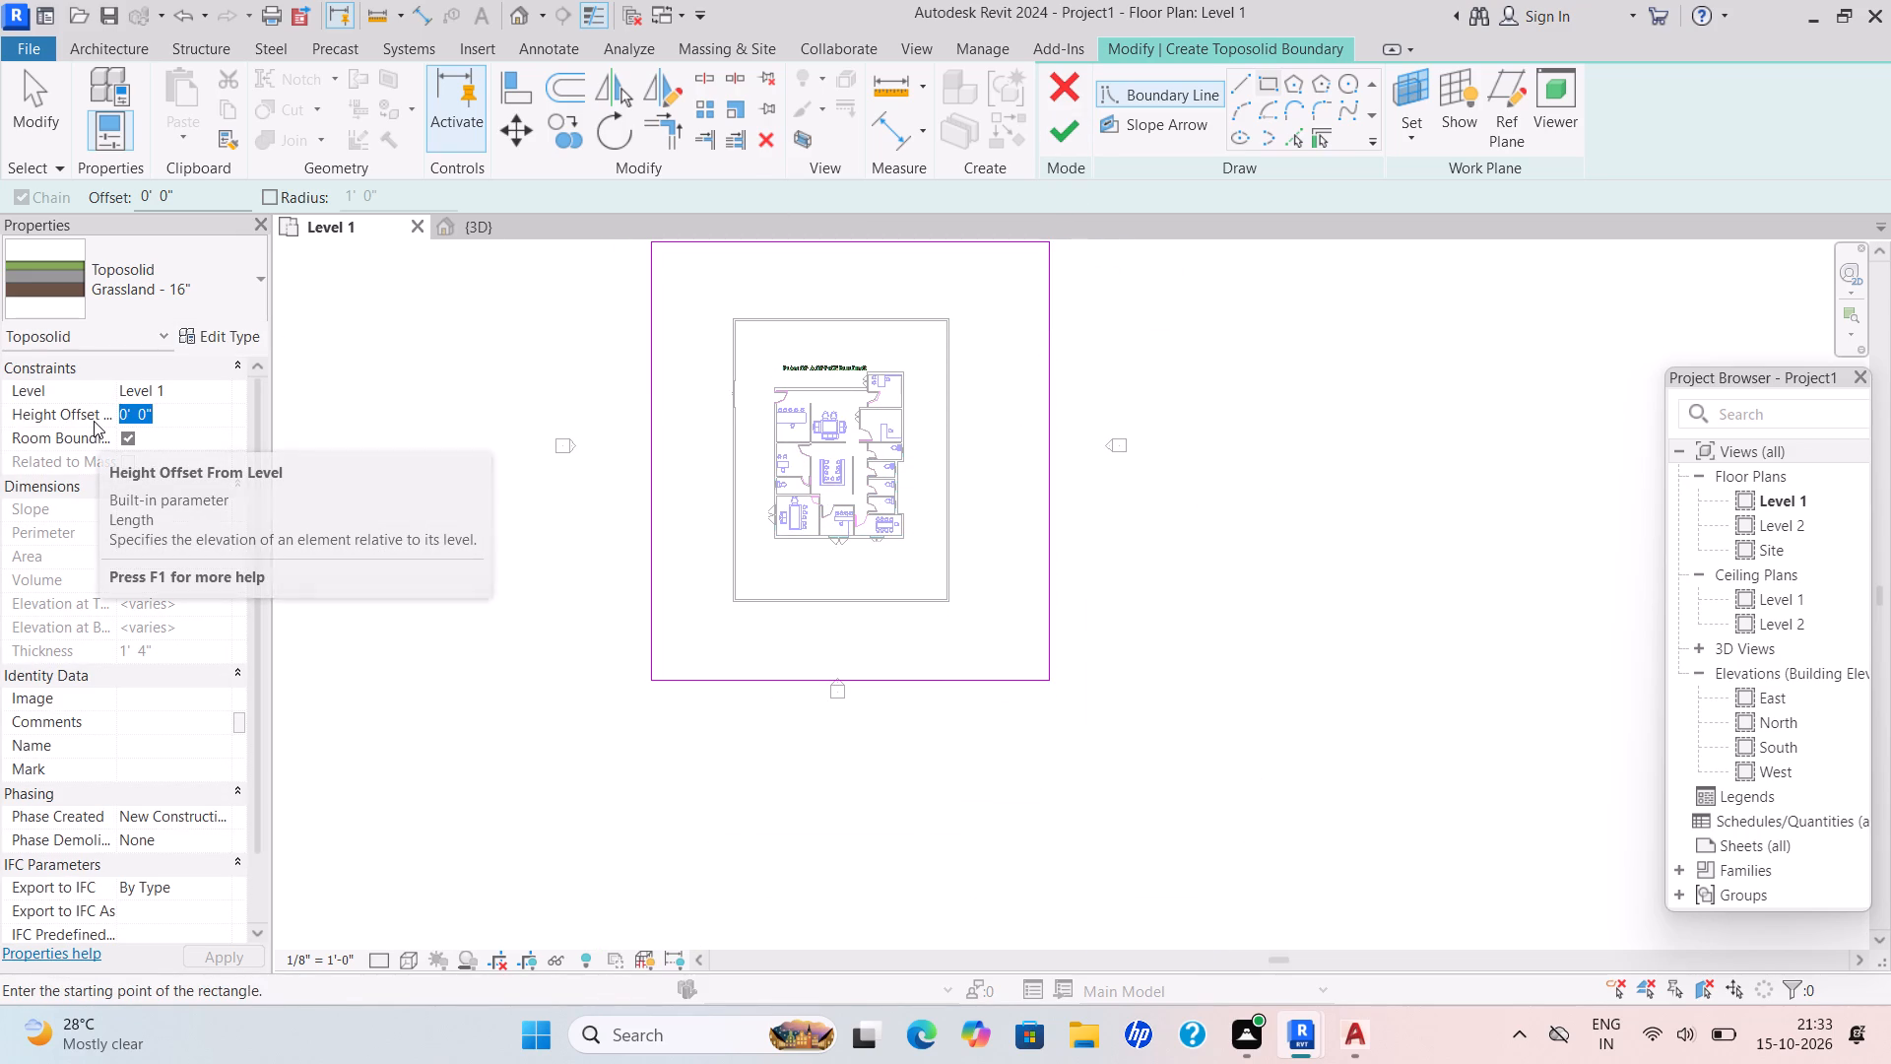
key(BackSpace)
text(-6")
key(Return)
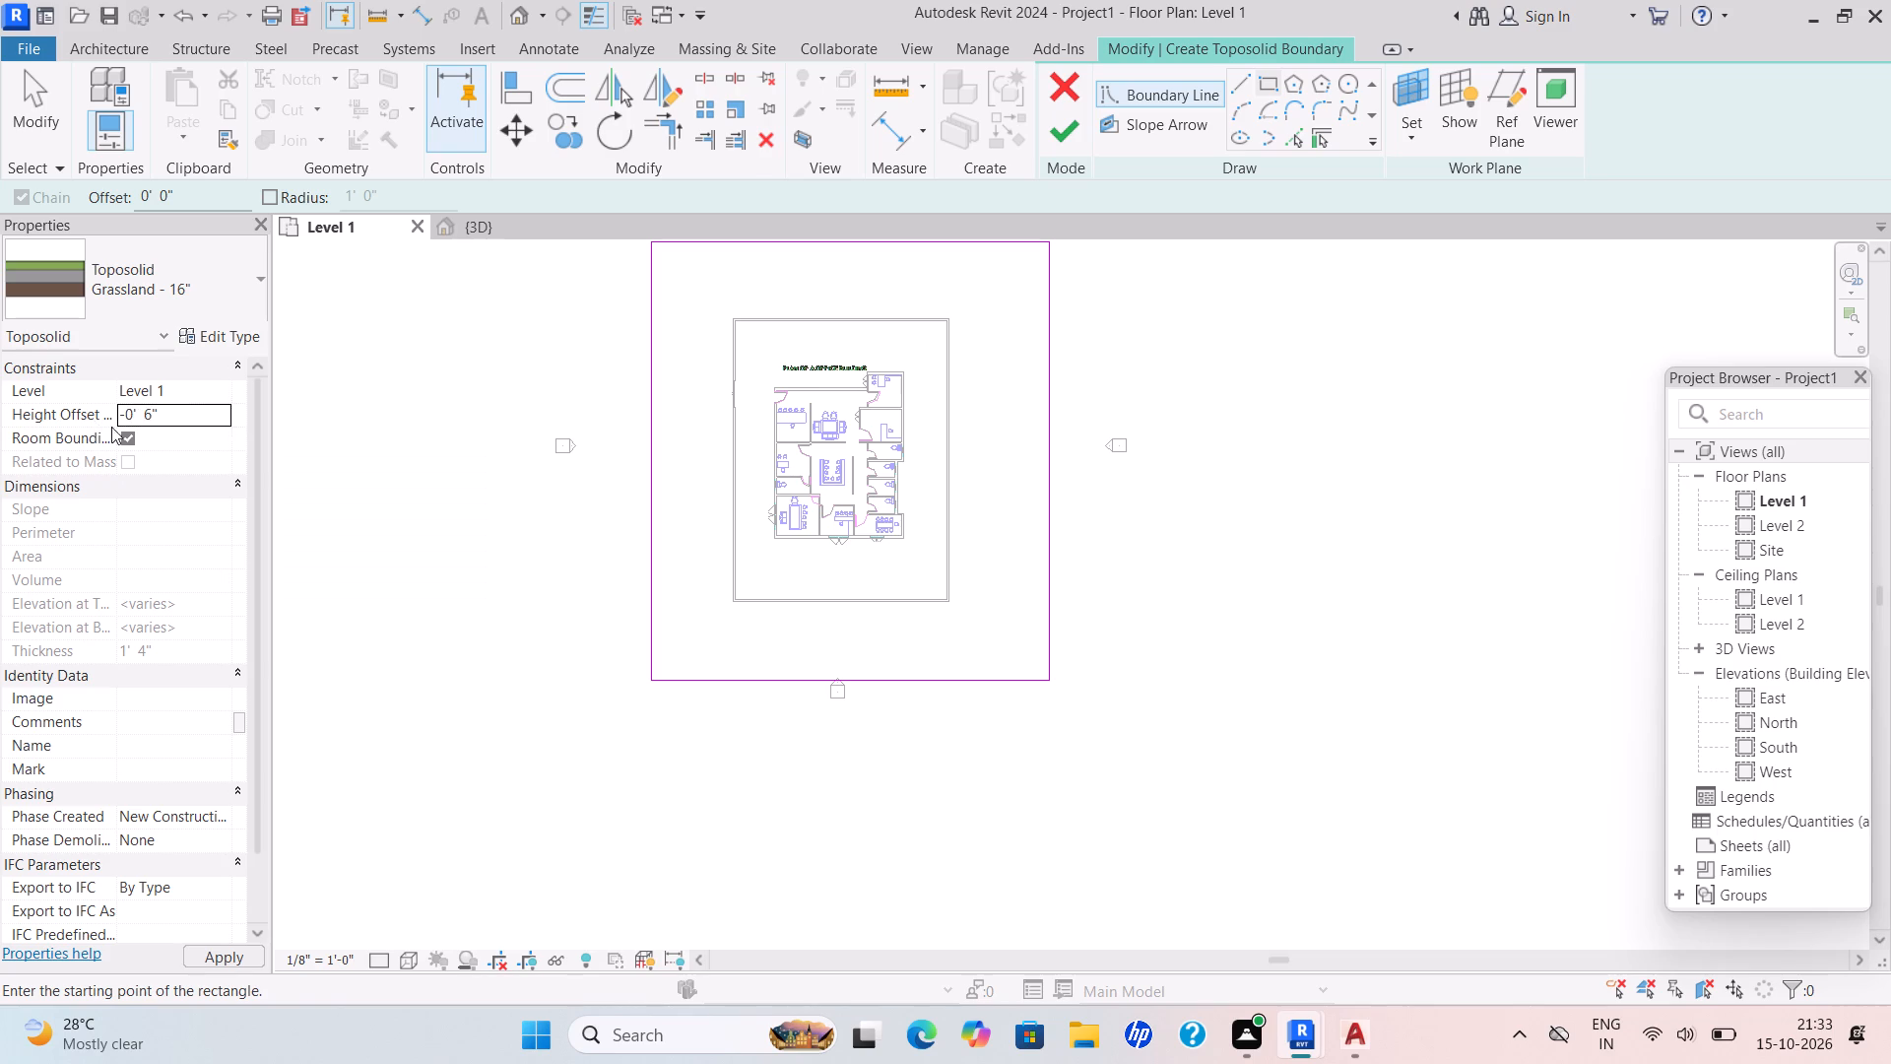
click(1058, 143)
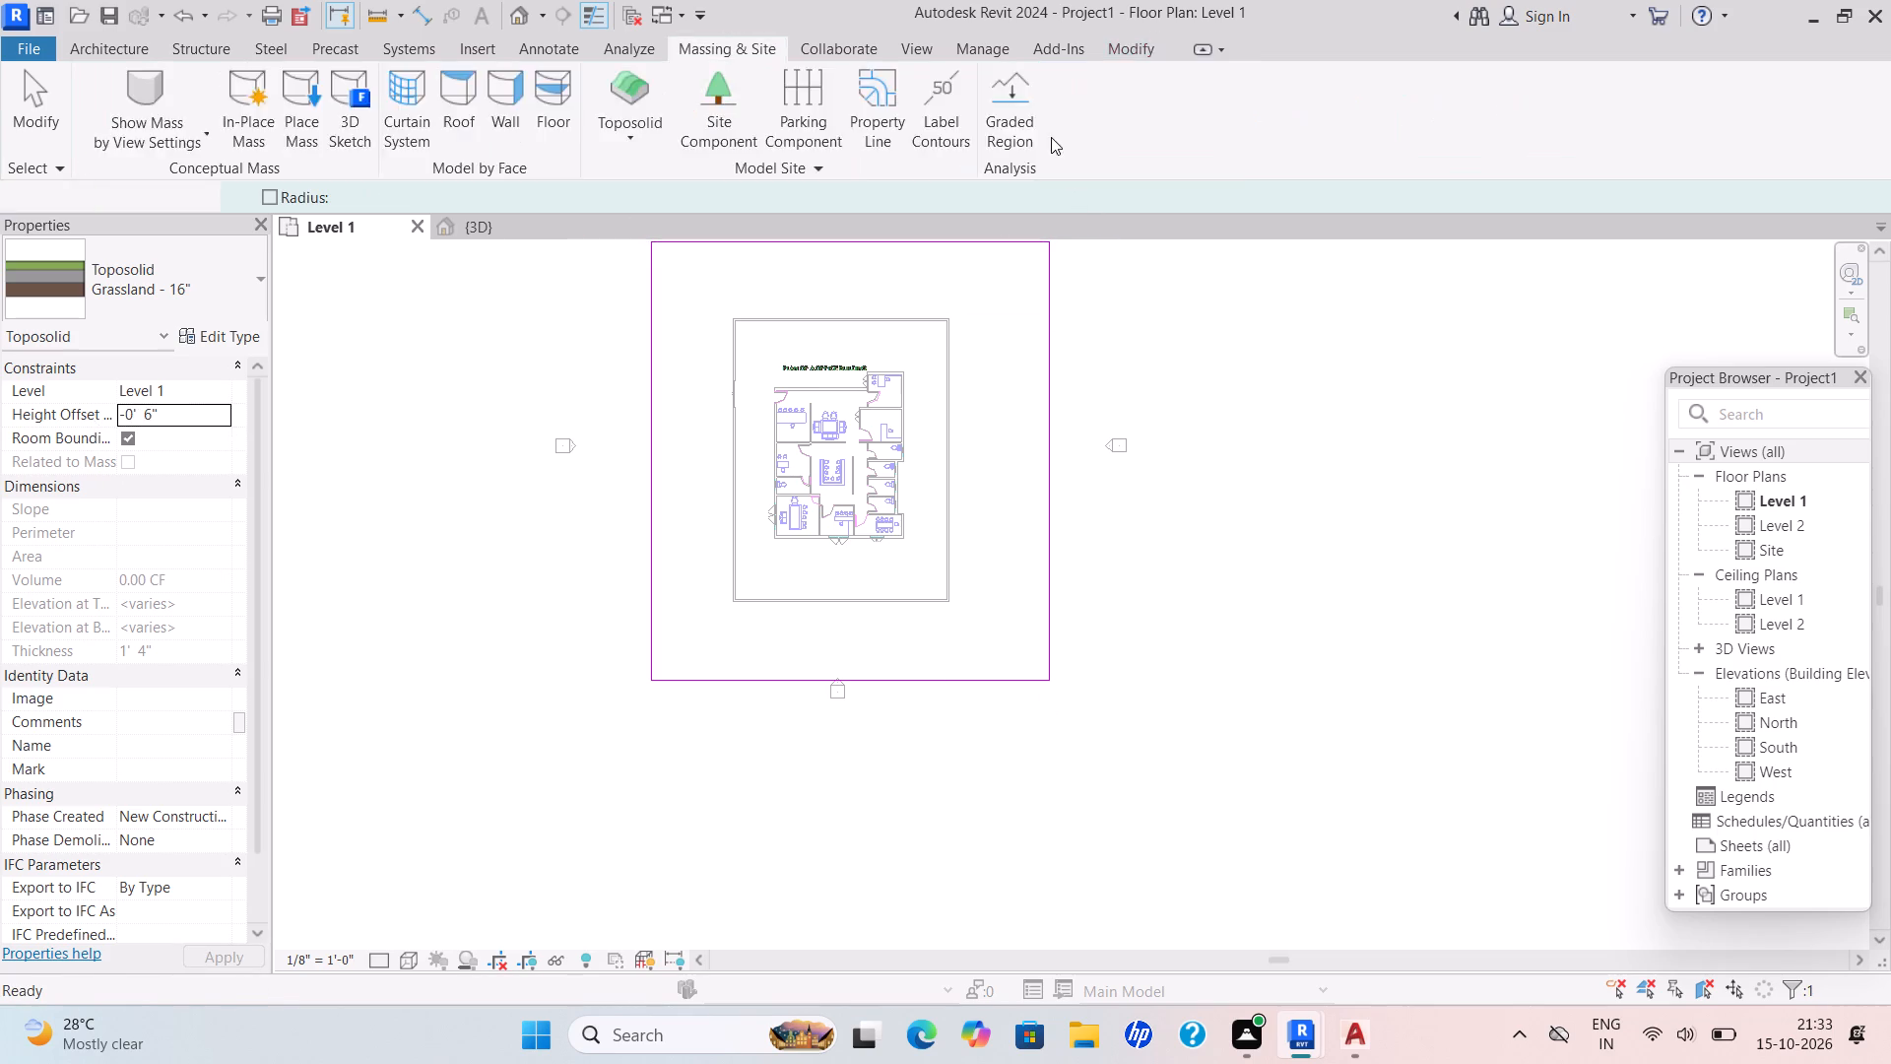
scroll(1126, 323, down, 1)
middle_drag(1126, 343, 1095, 468)
click(461, 228)
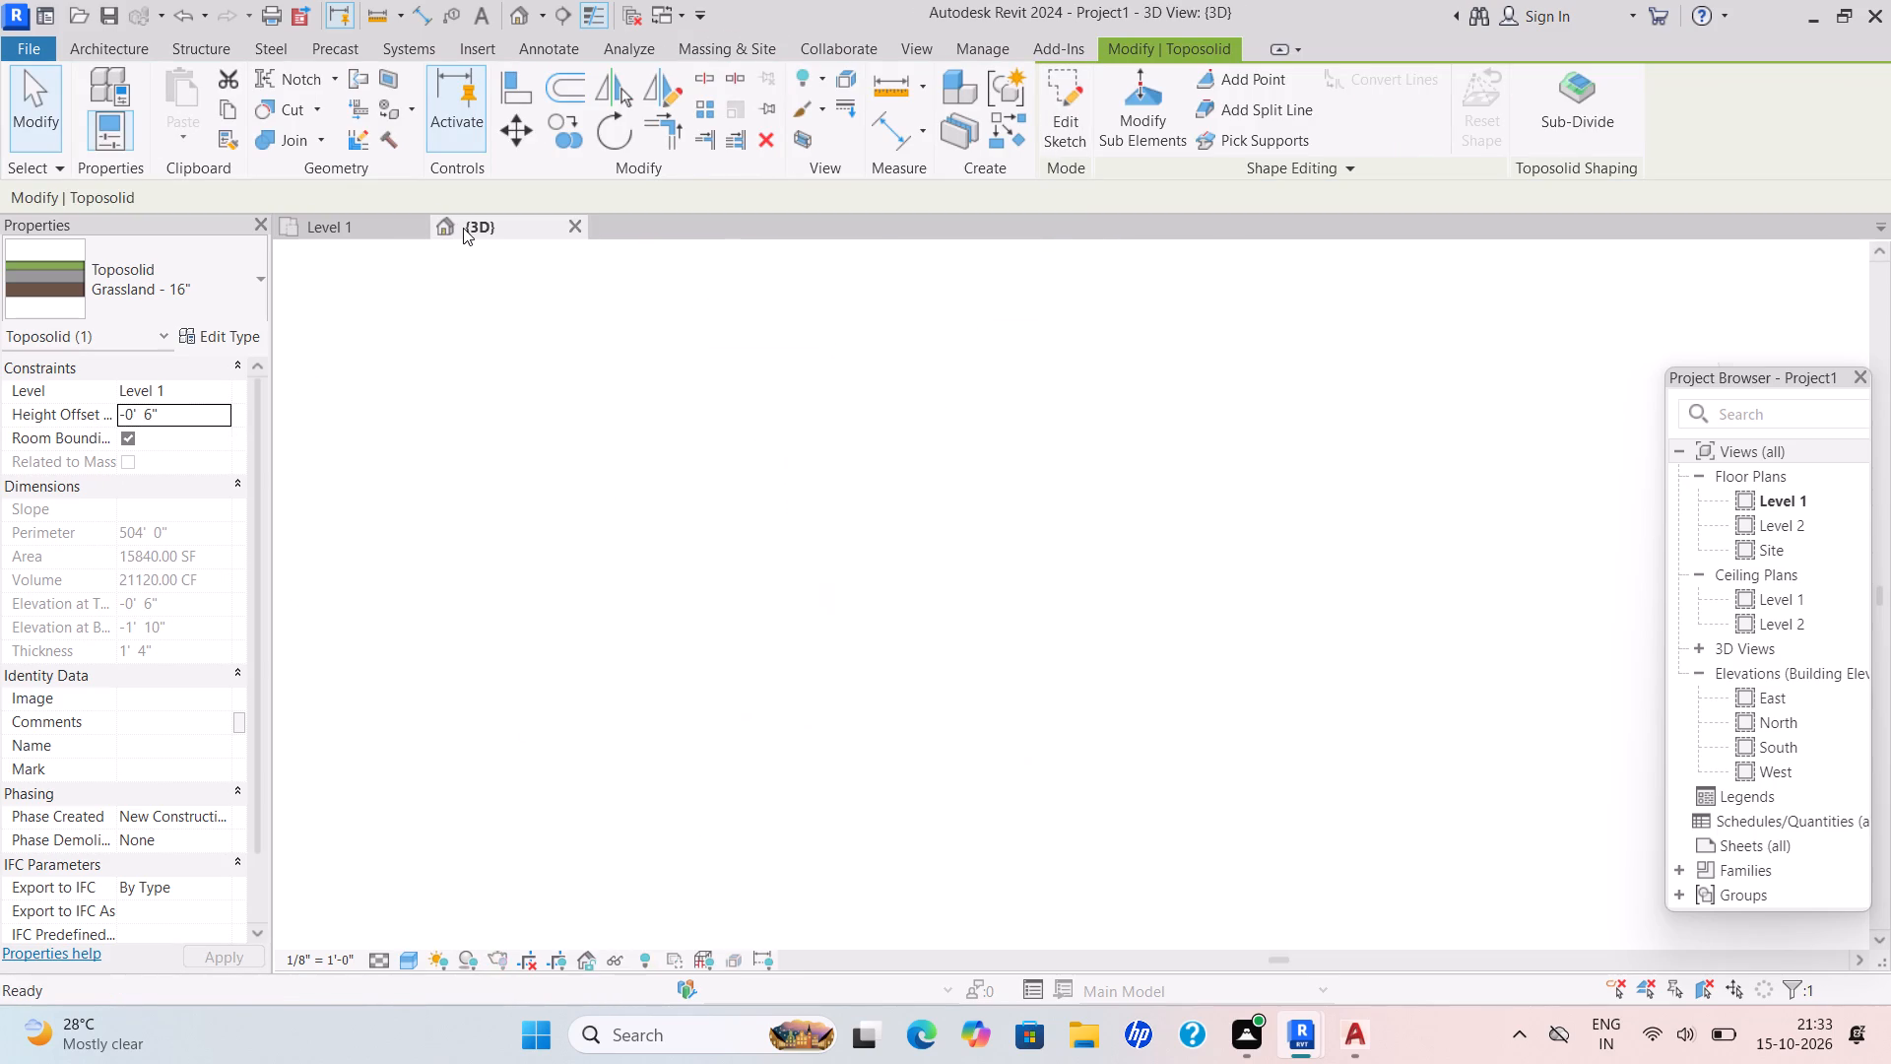
click(815, 683)
scroll(815, 683, down, 2)
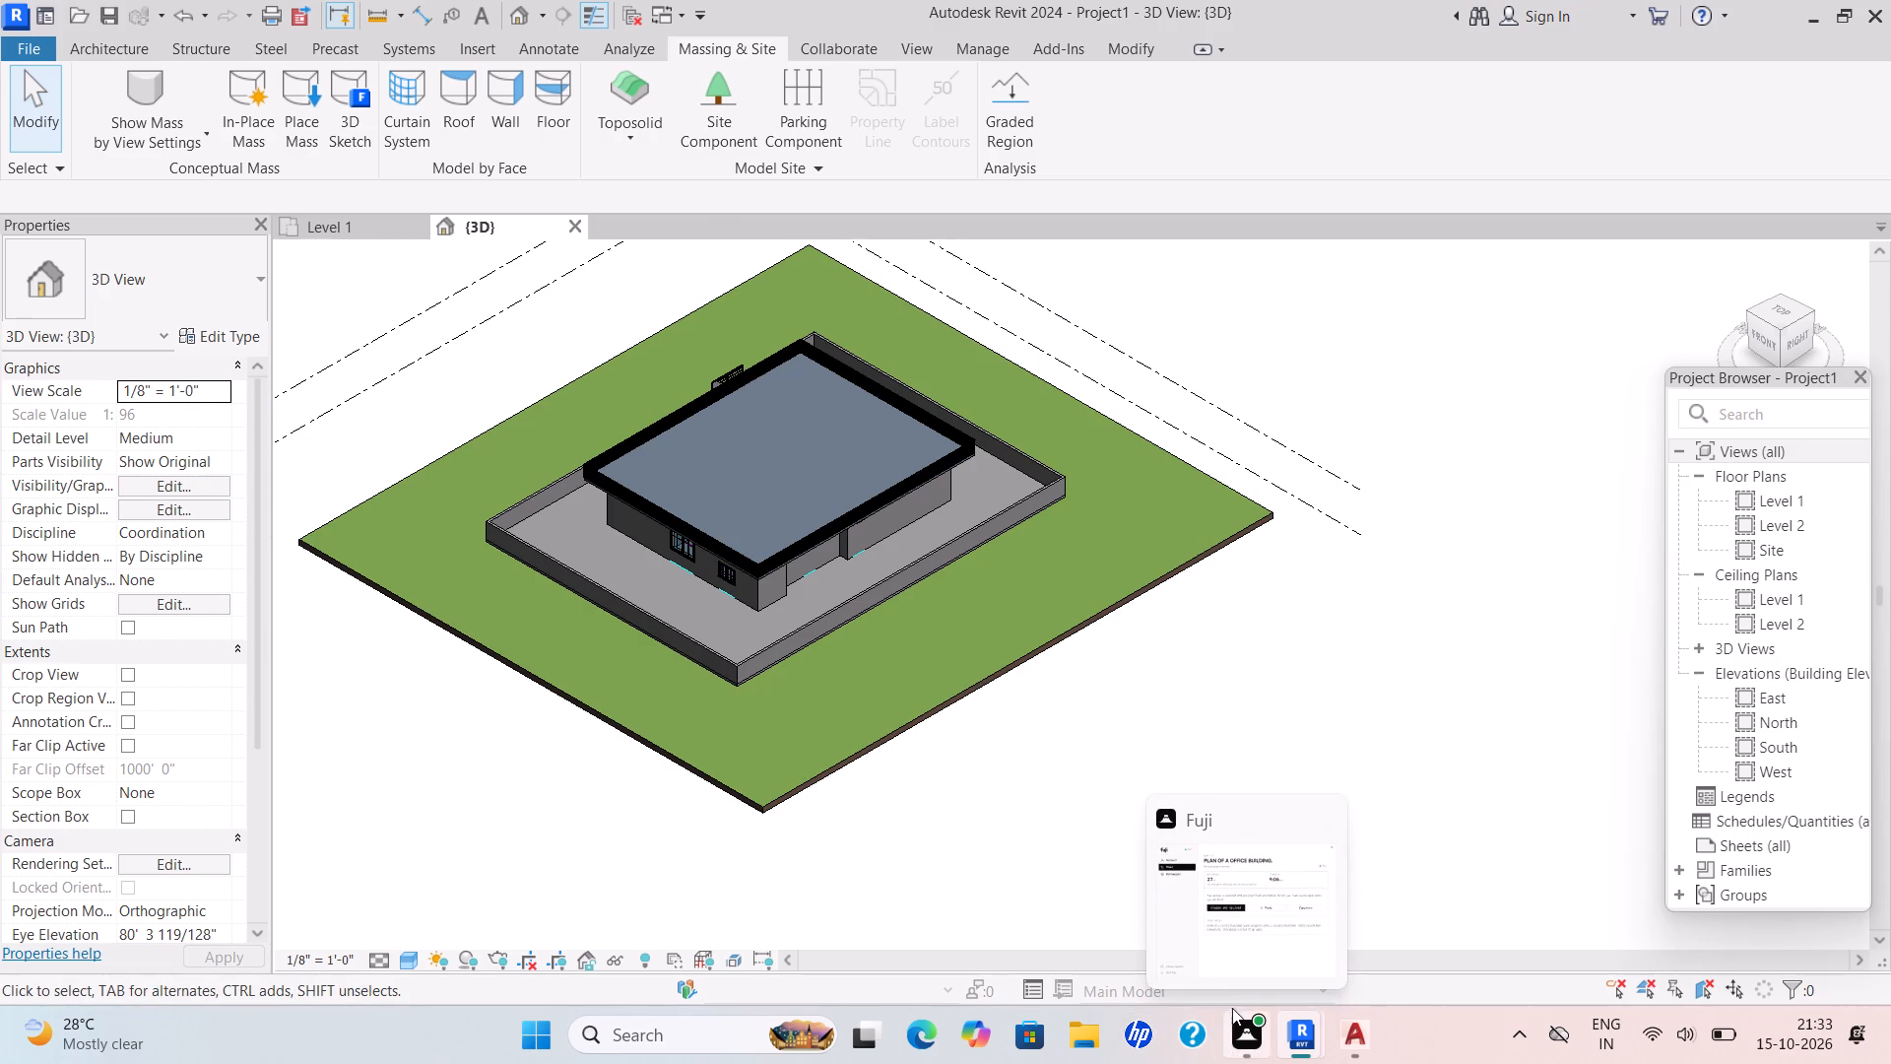
Start a Grassland - 16" toposolid from sketch on Level 1 and draw a full-width rectangle about 21'-3" deep along the existing toposolid's south edge.
click(333, 231)
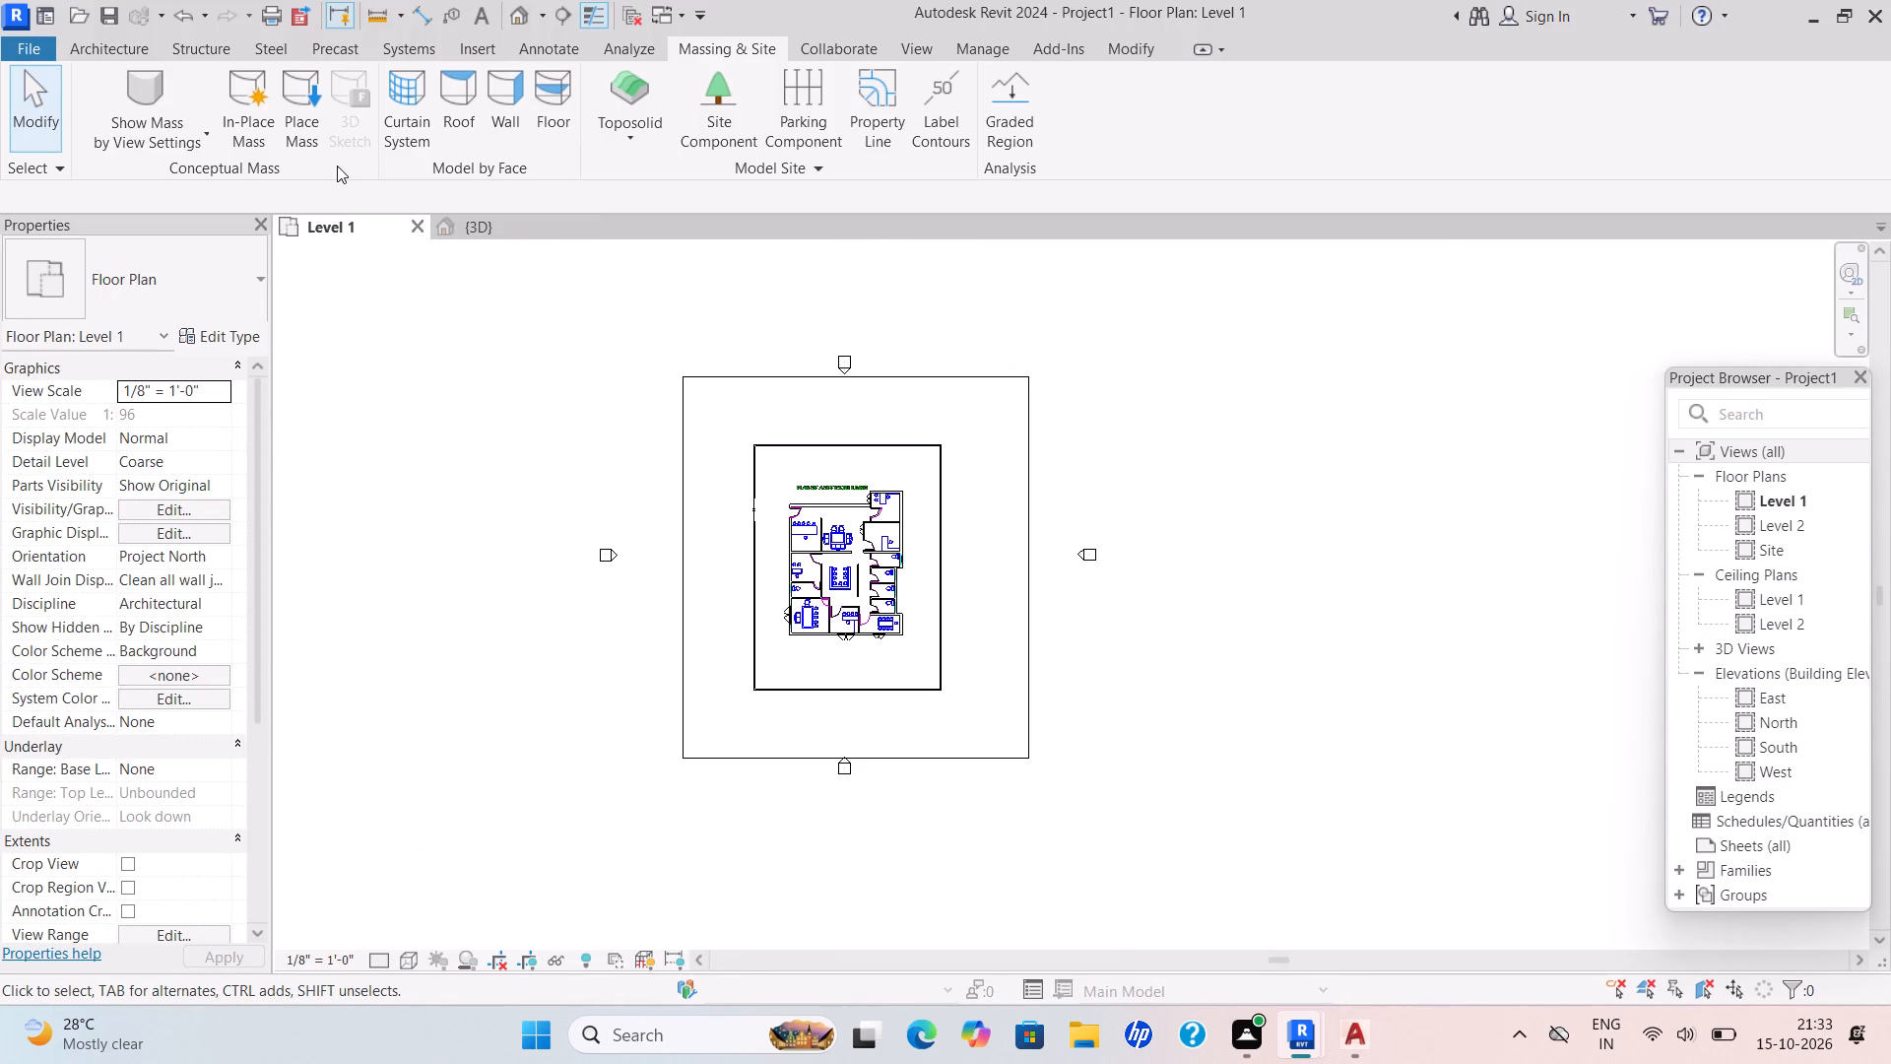
click(142, 46)
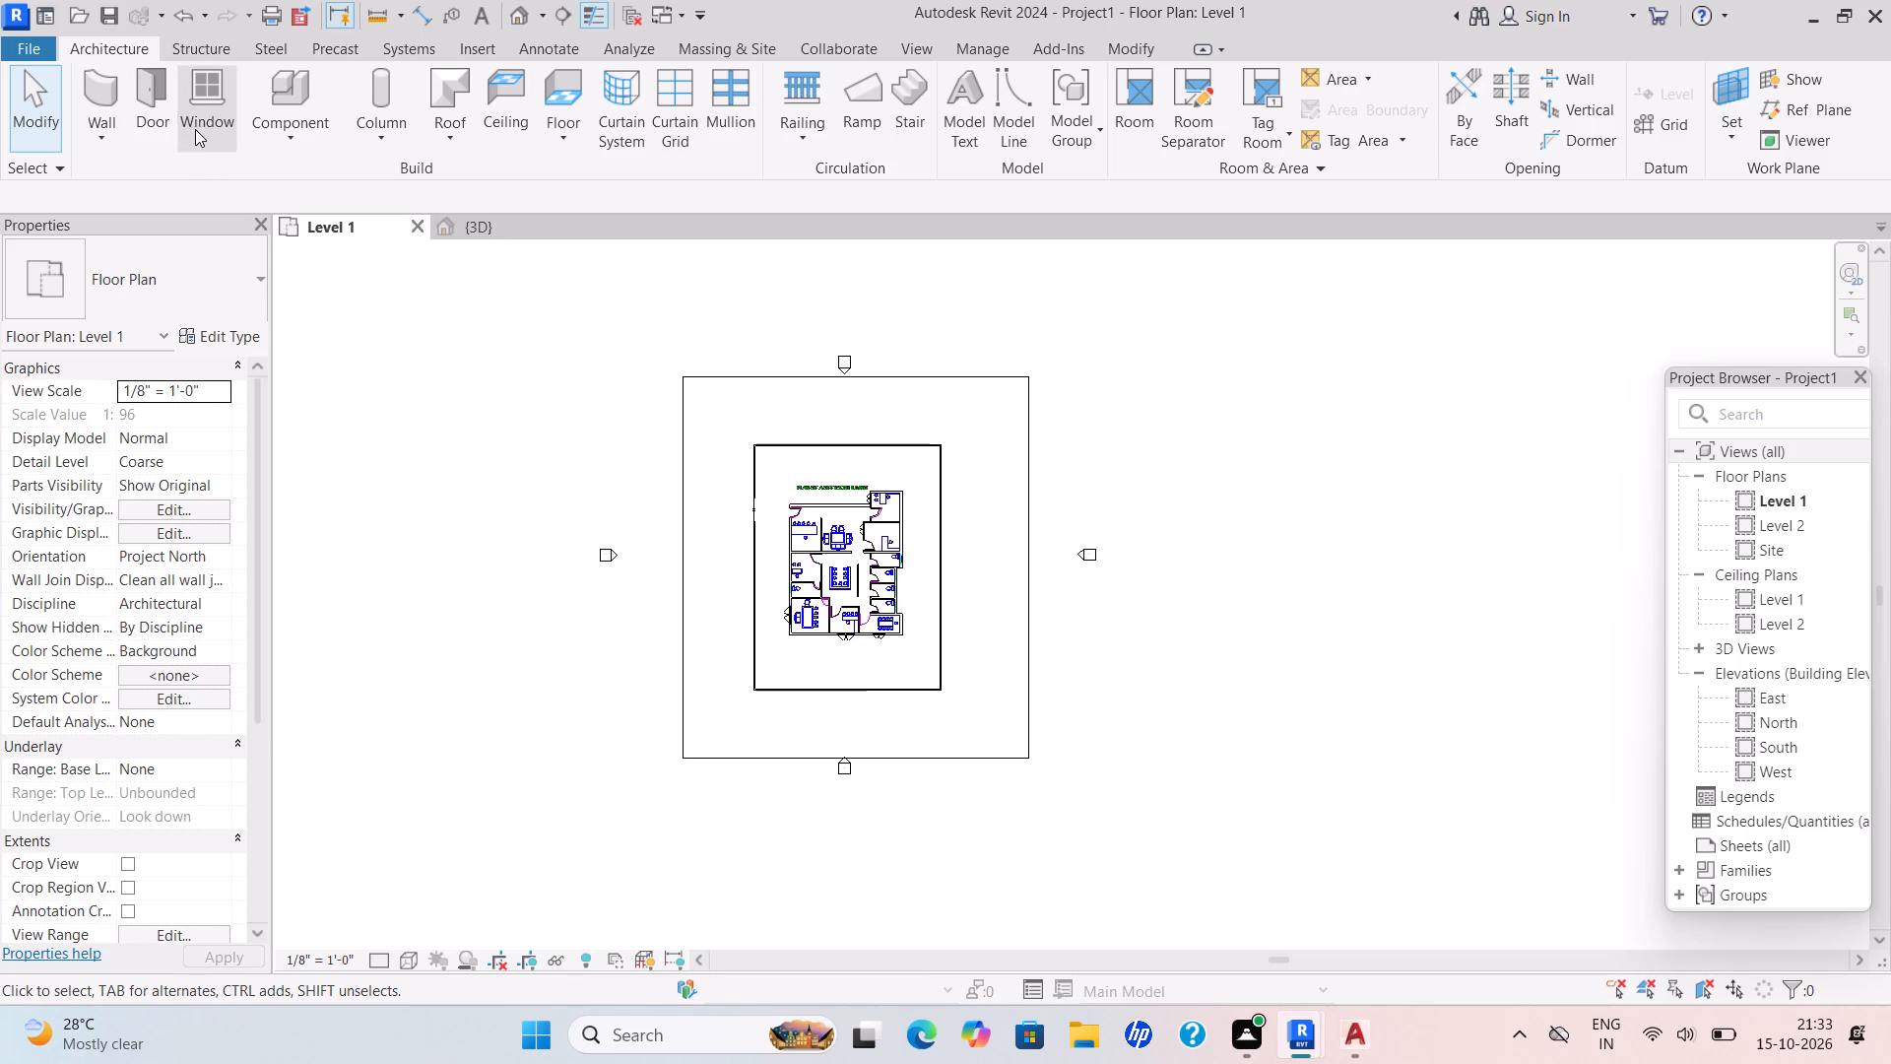
click(697, 48)
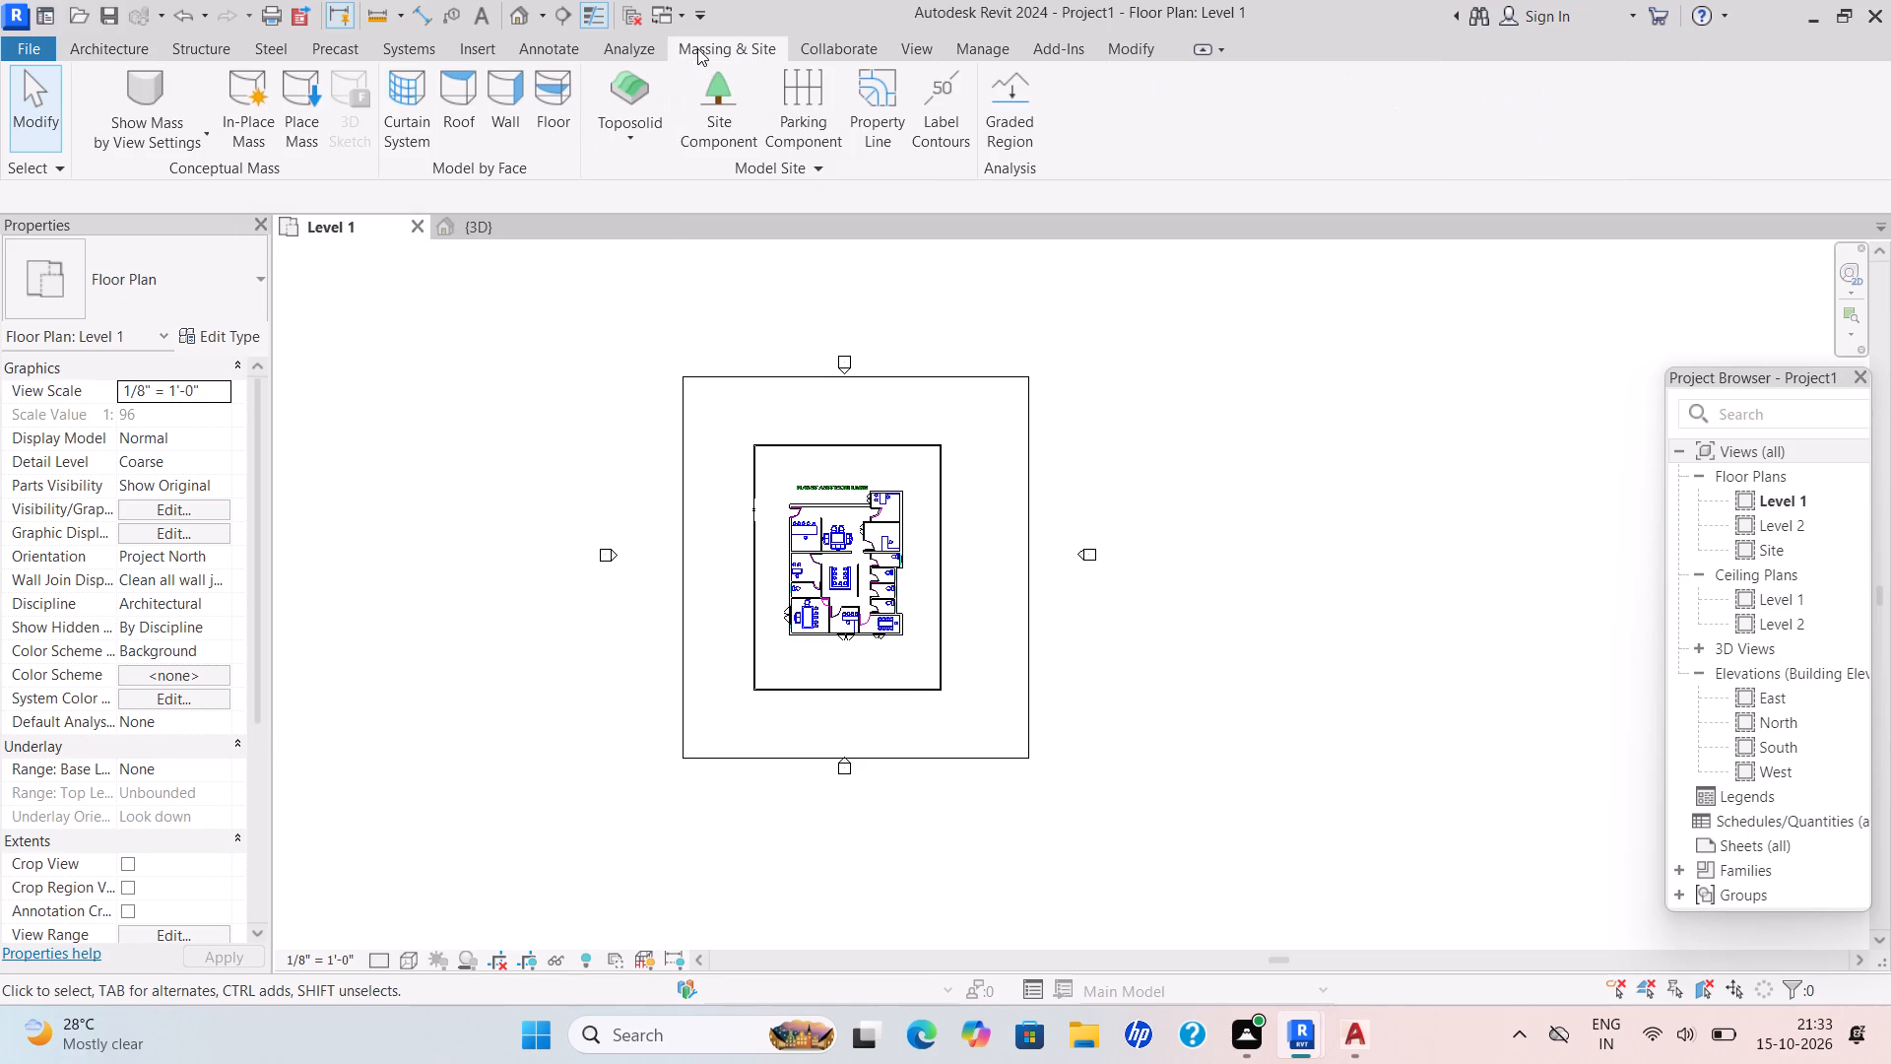
click(632, 130)
click(665, 174)
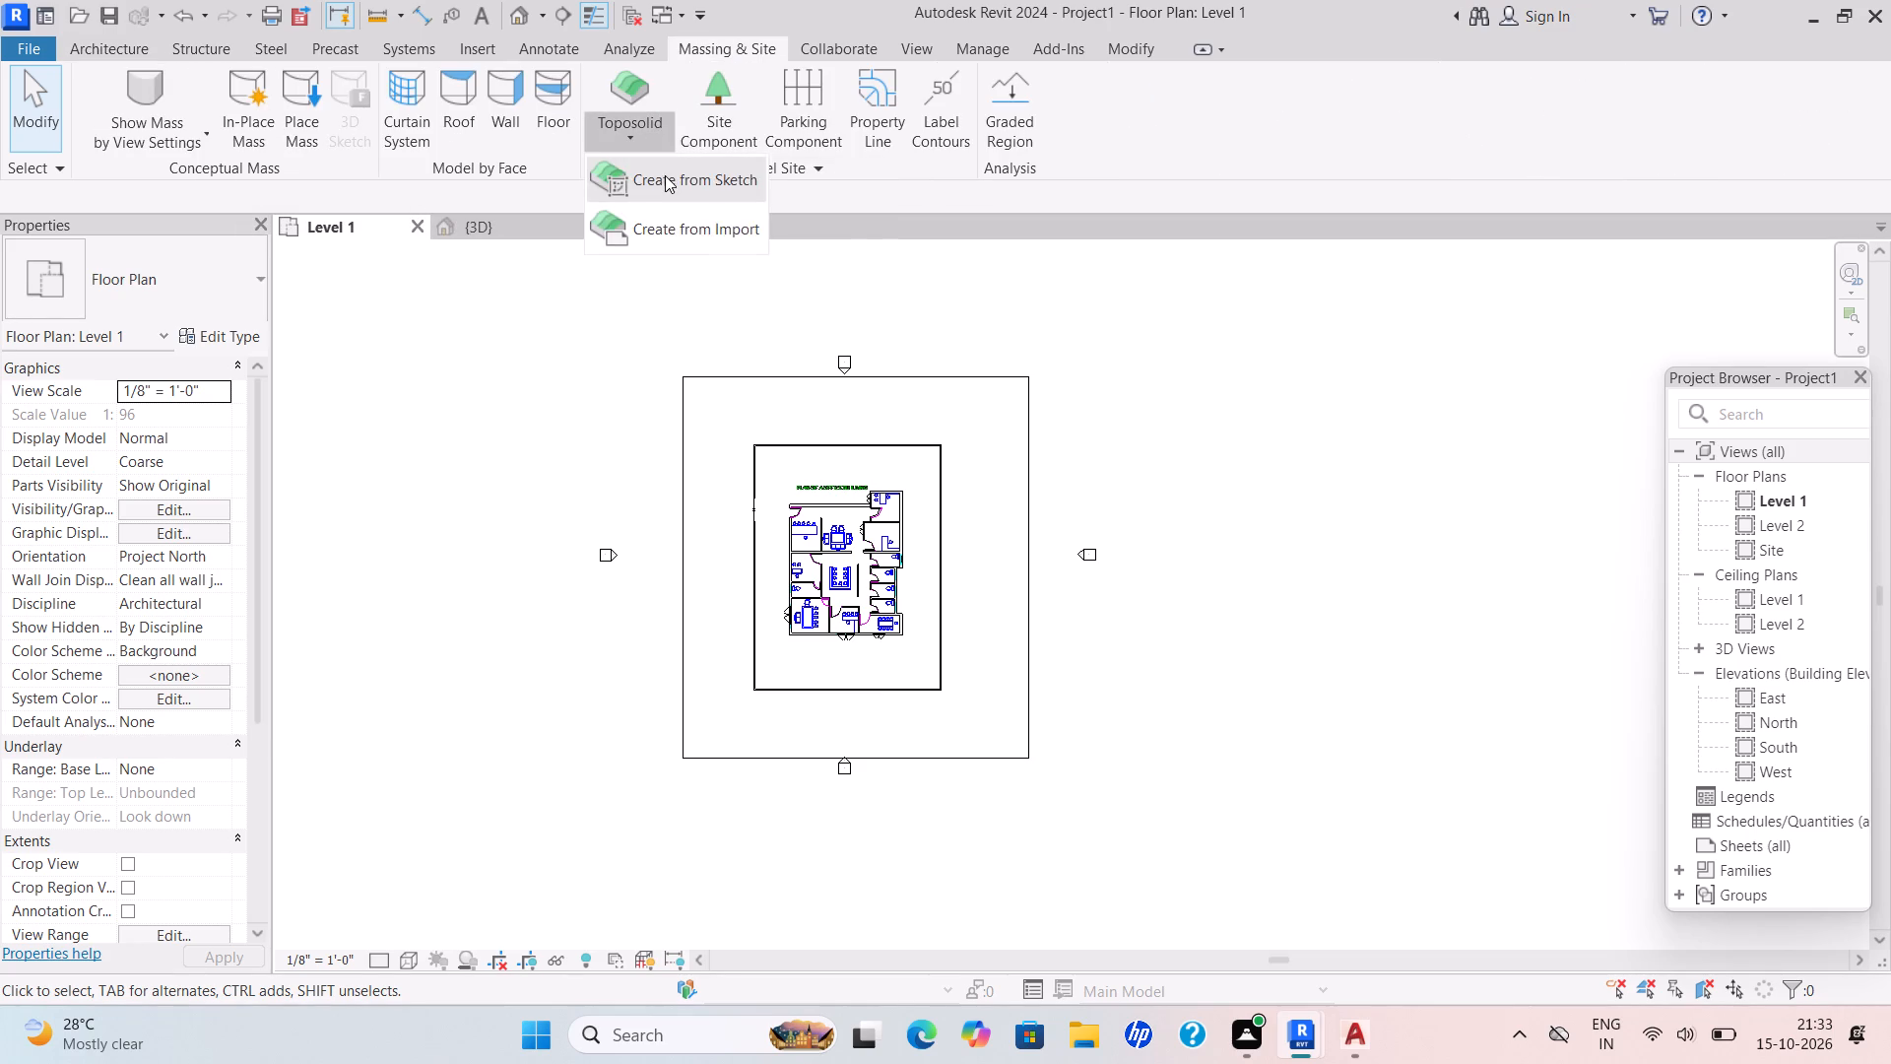
click(1275, 77)
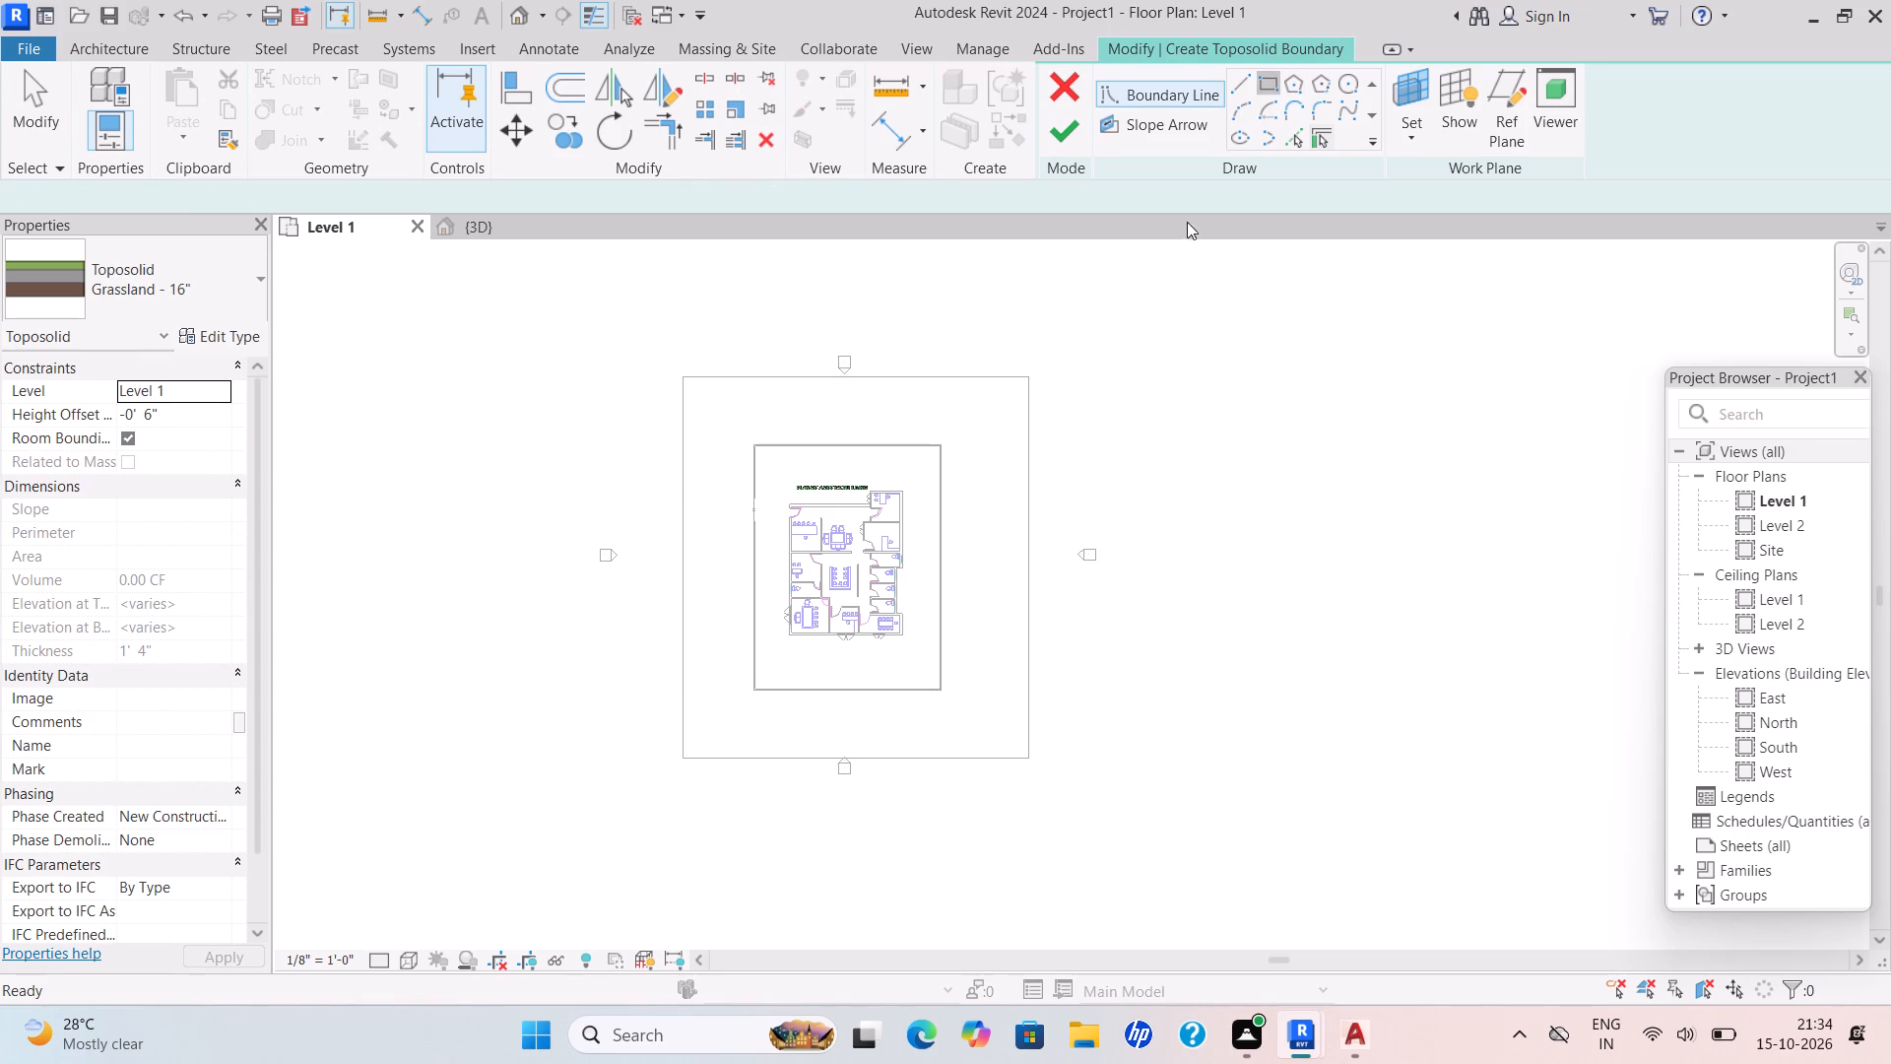
click(684, 760)
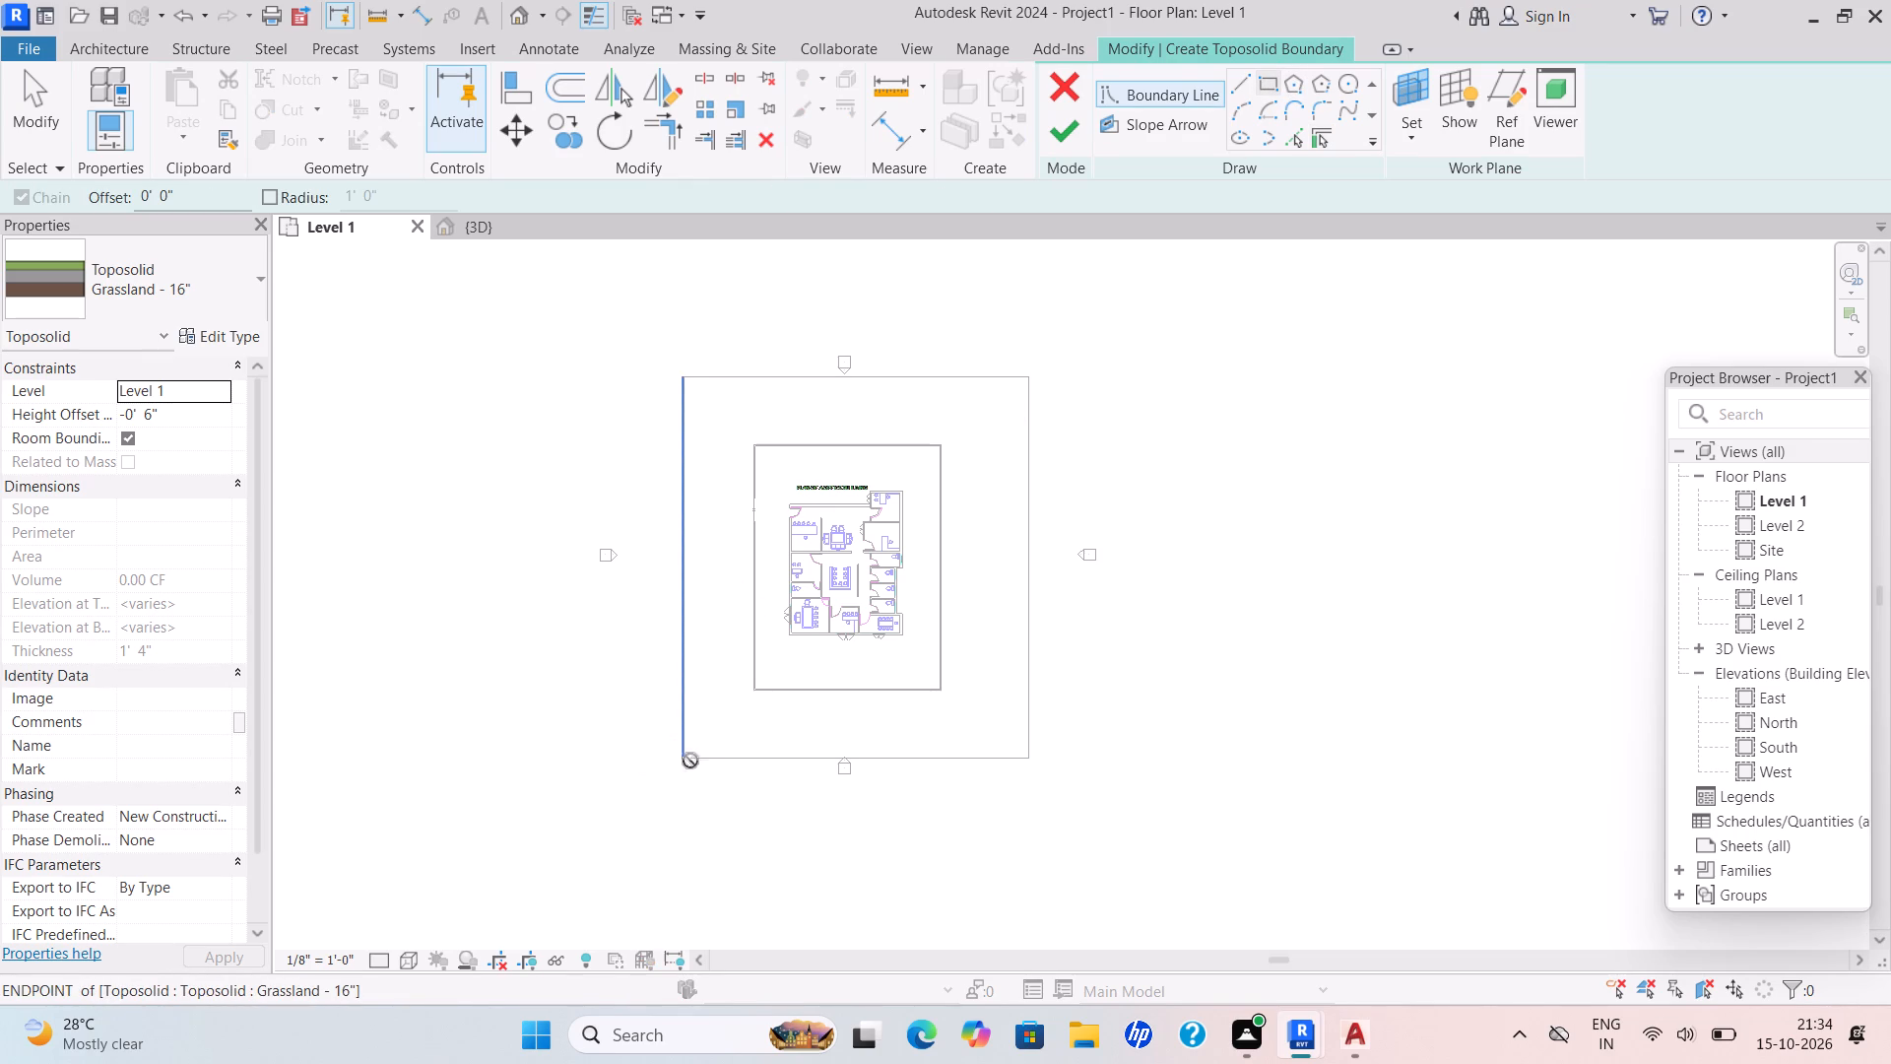
scroll(1019, 693, up, 4)
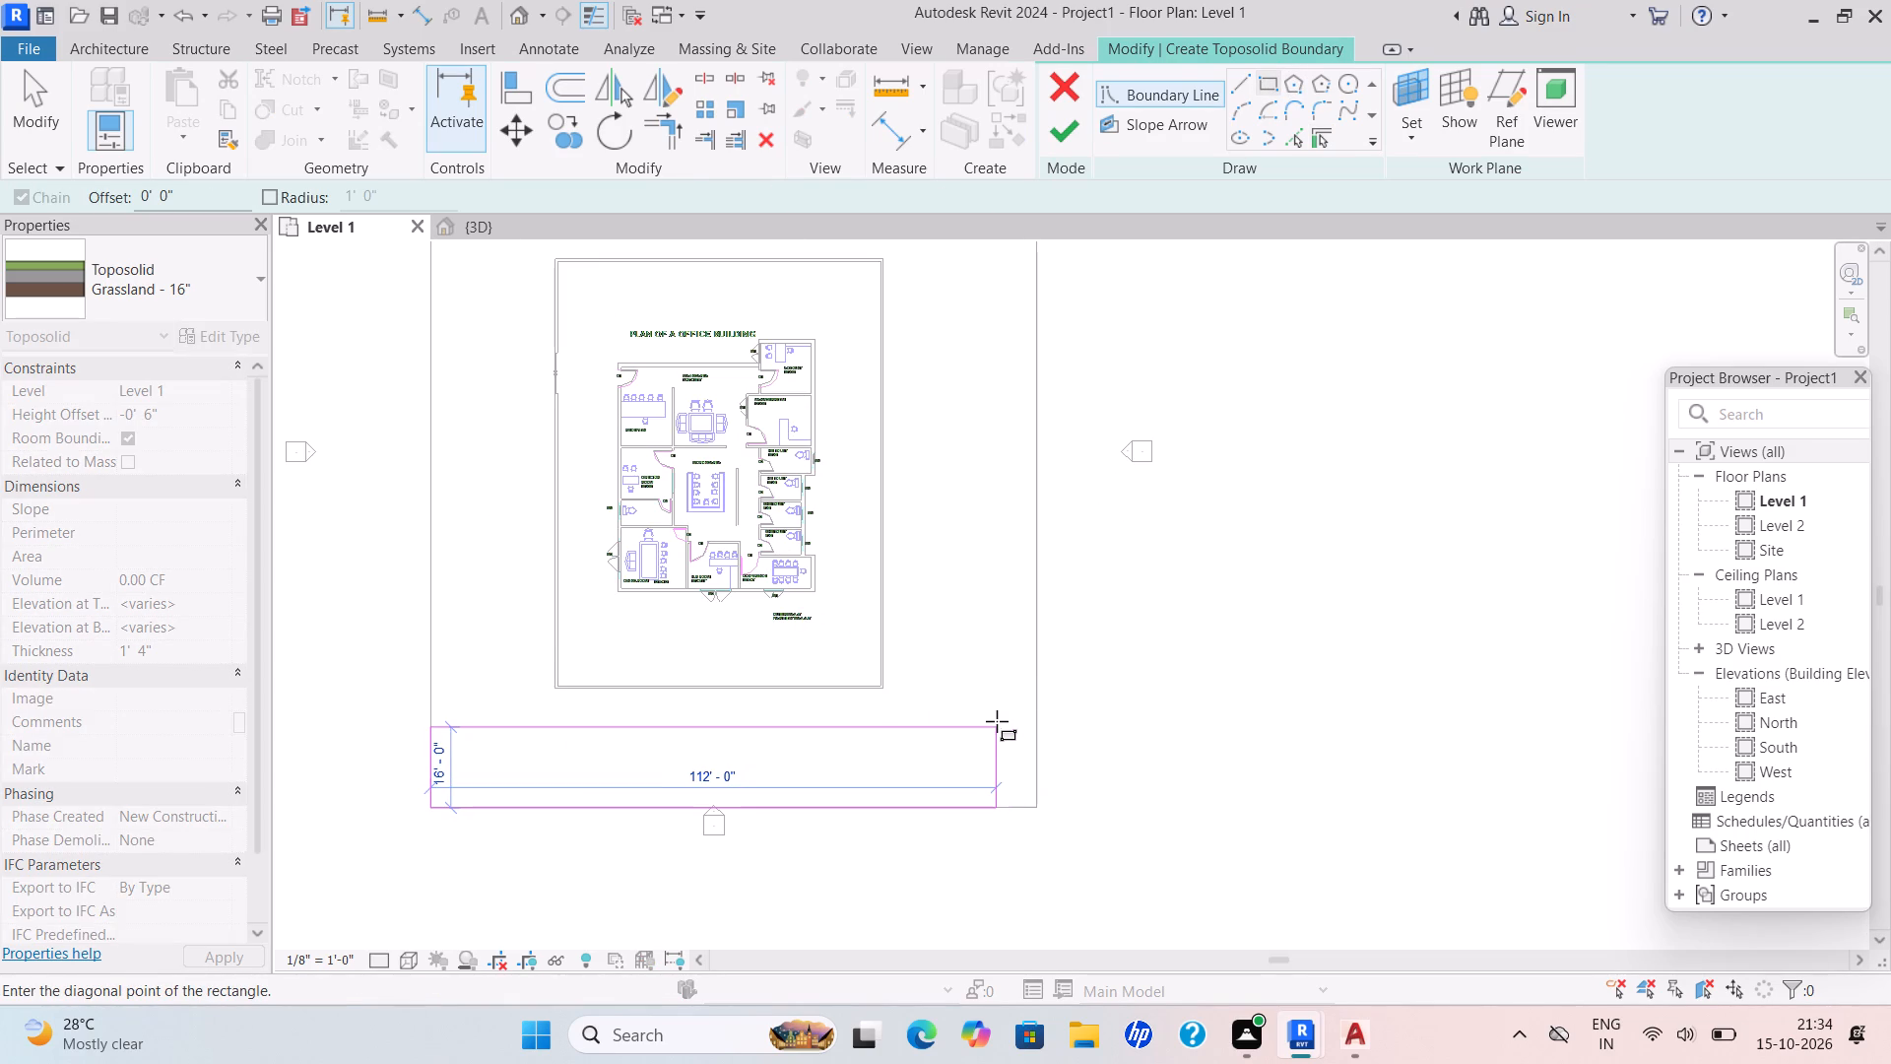
scroll(1024, 689, up, 2)
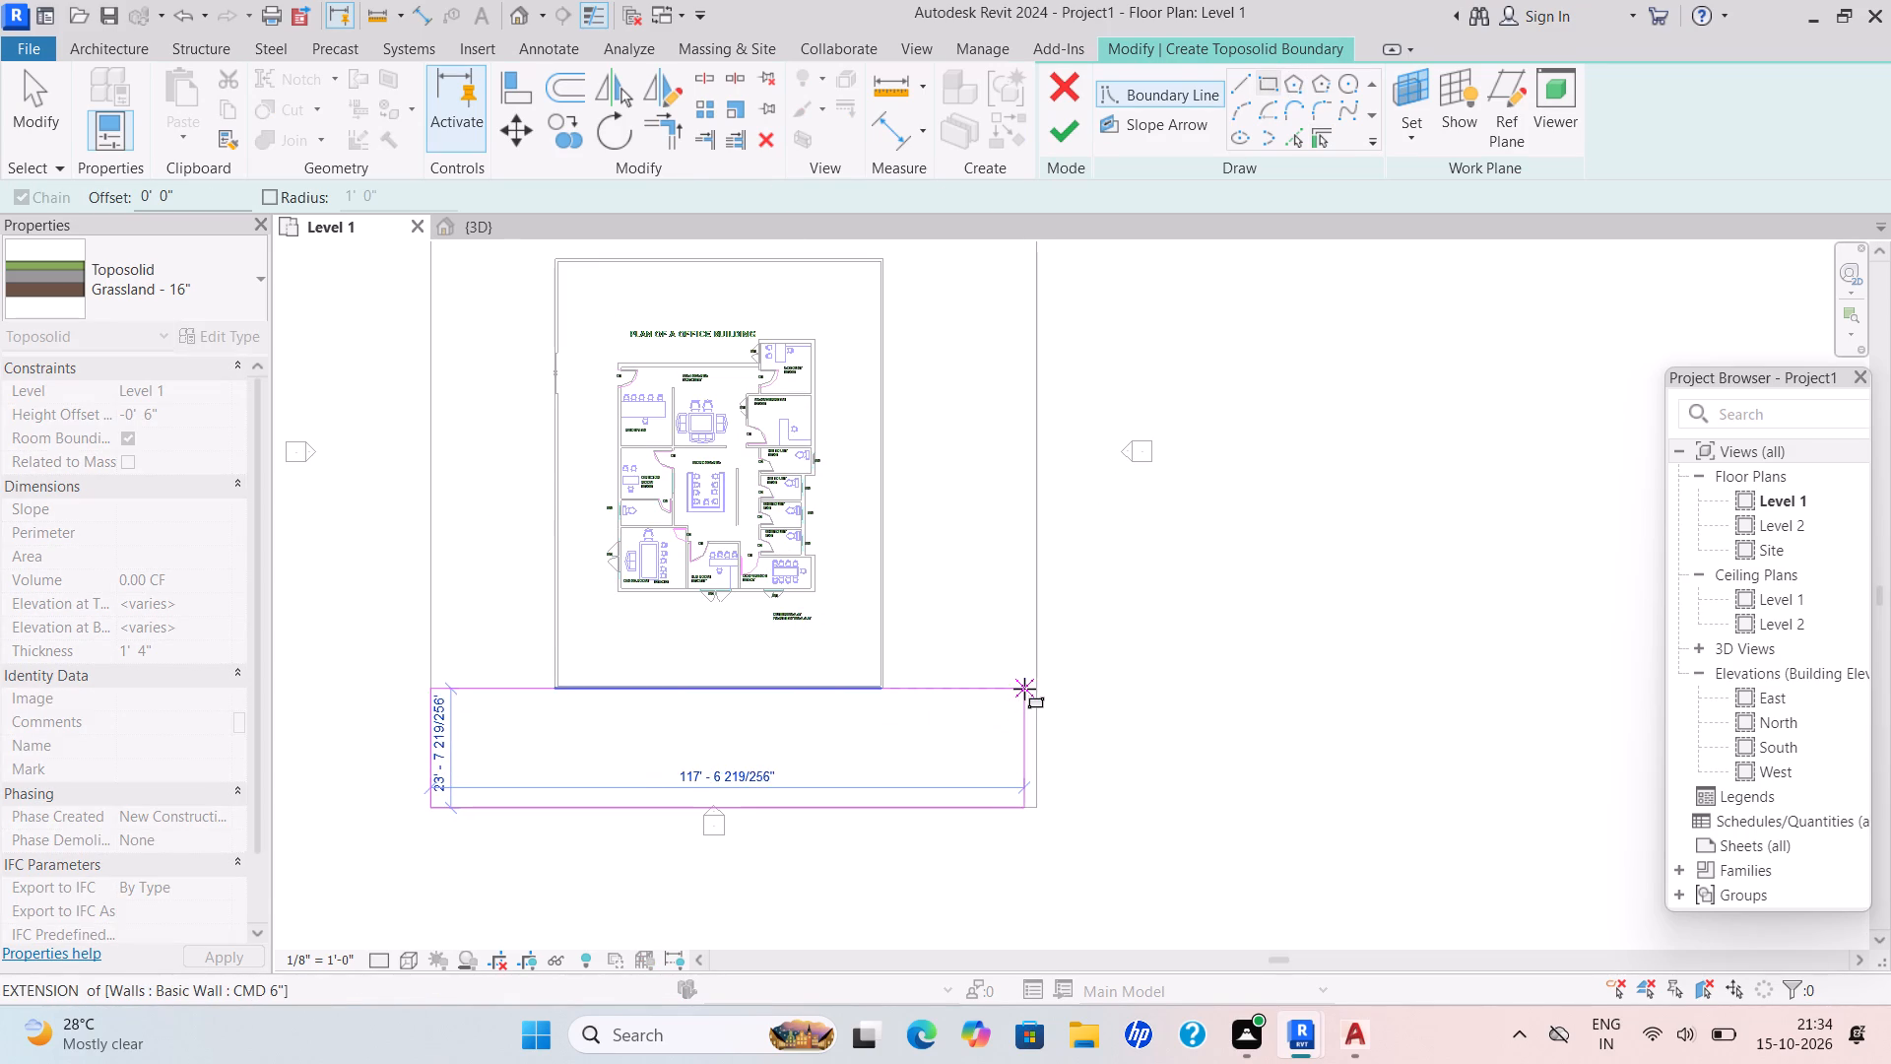
scroll(1024, 689, up, 2)
click(1038, 709)
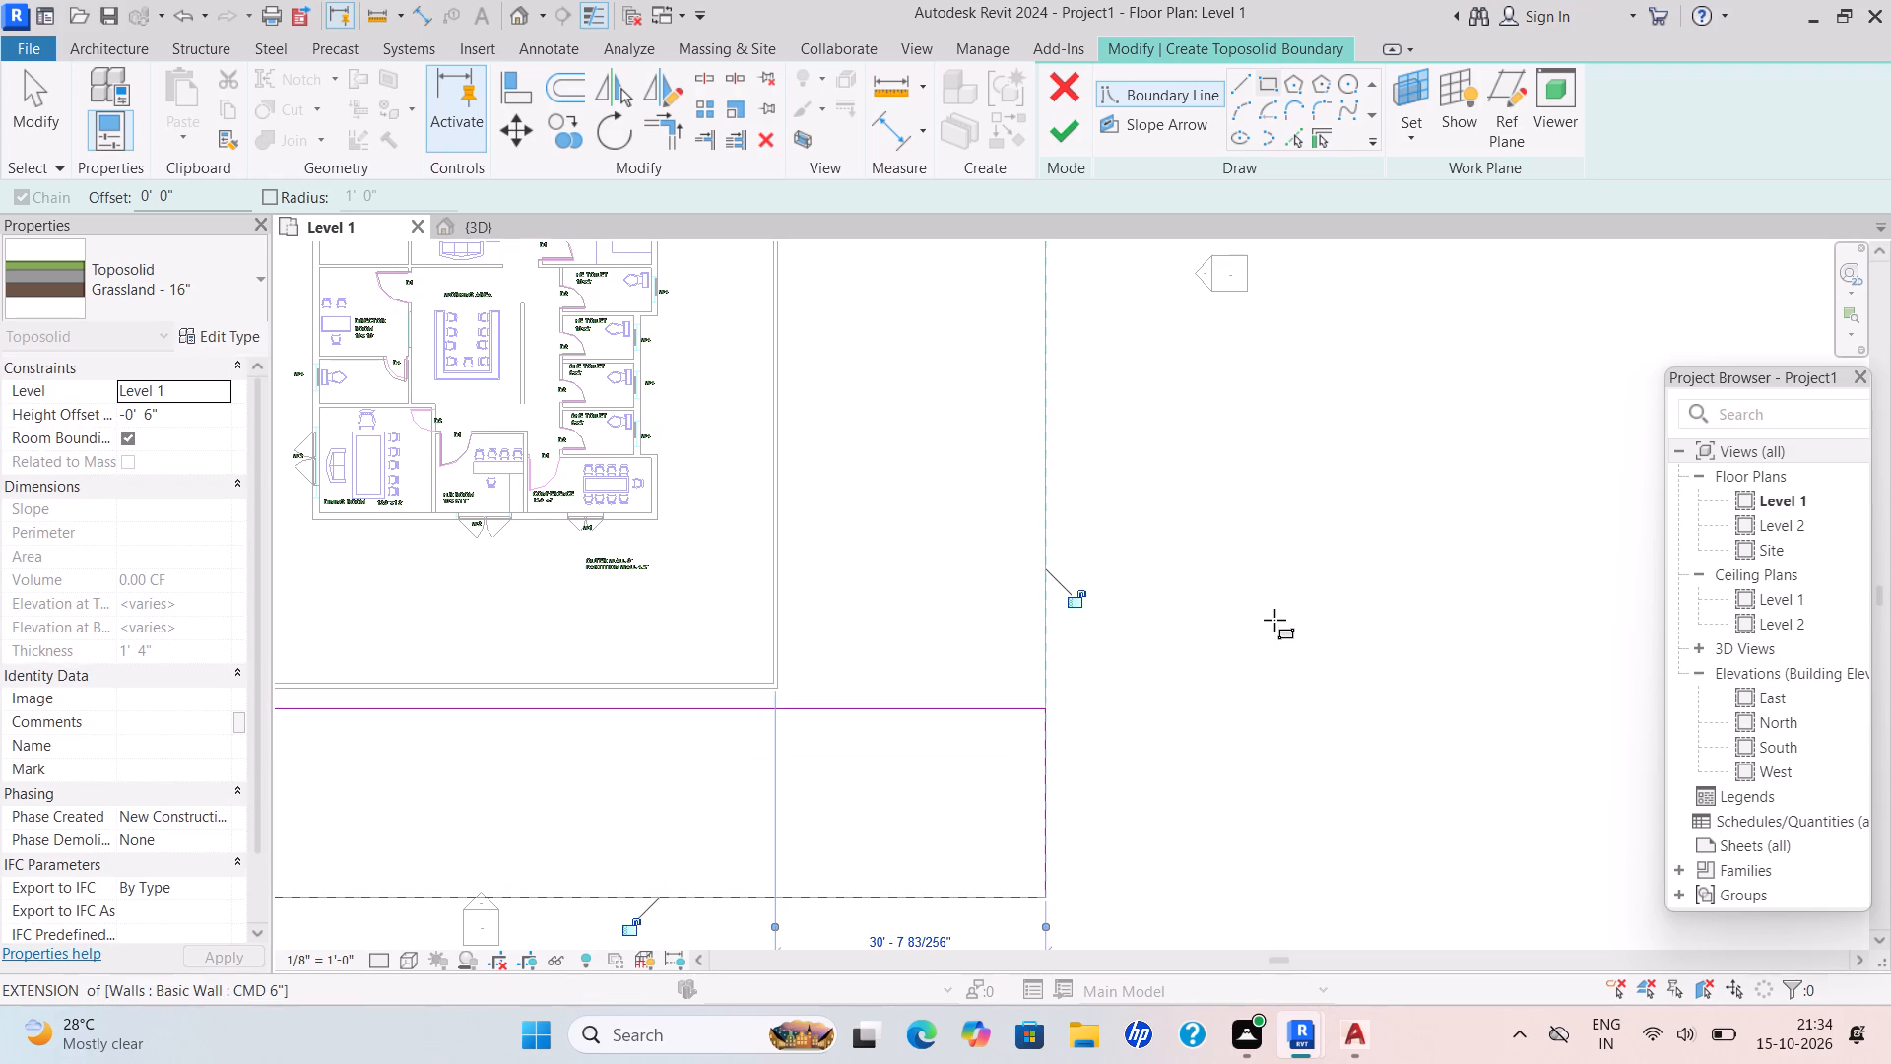
Draw a second boundary rectangle, about 21'-3" wide, along the toposolid's west edge down to the southern rectangle.
scroll(1276, 612, down, 7)
click(1261, 75)
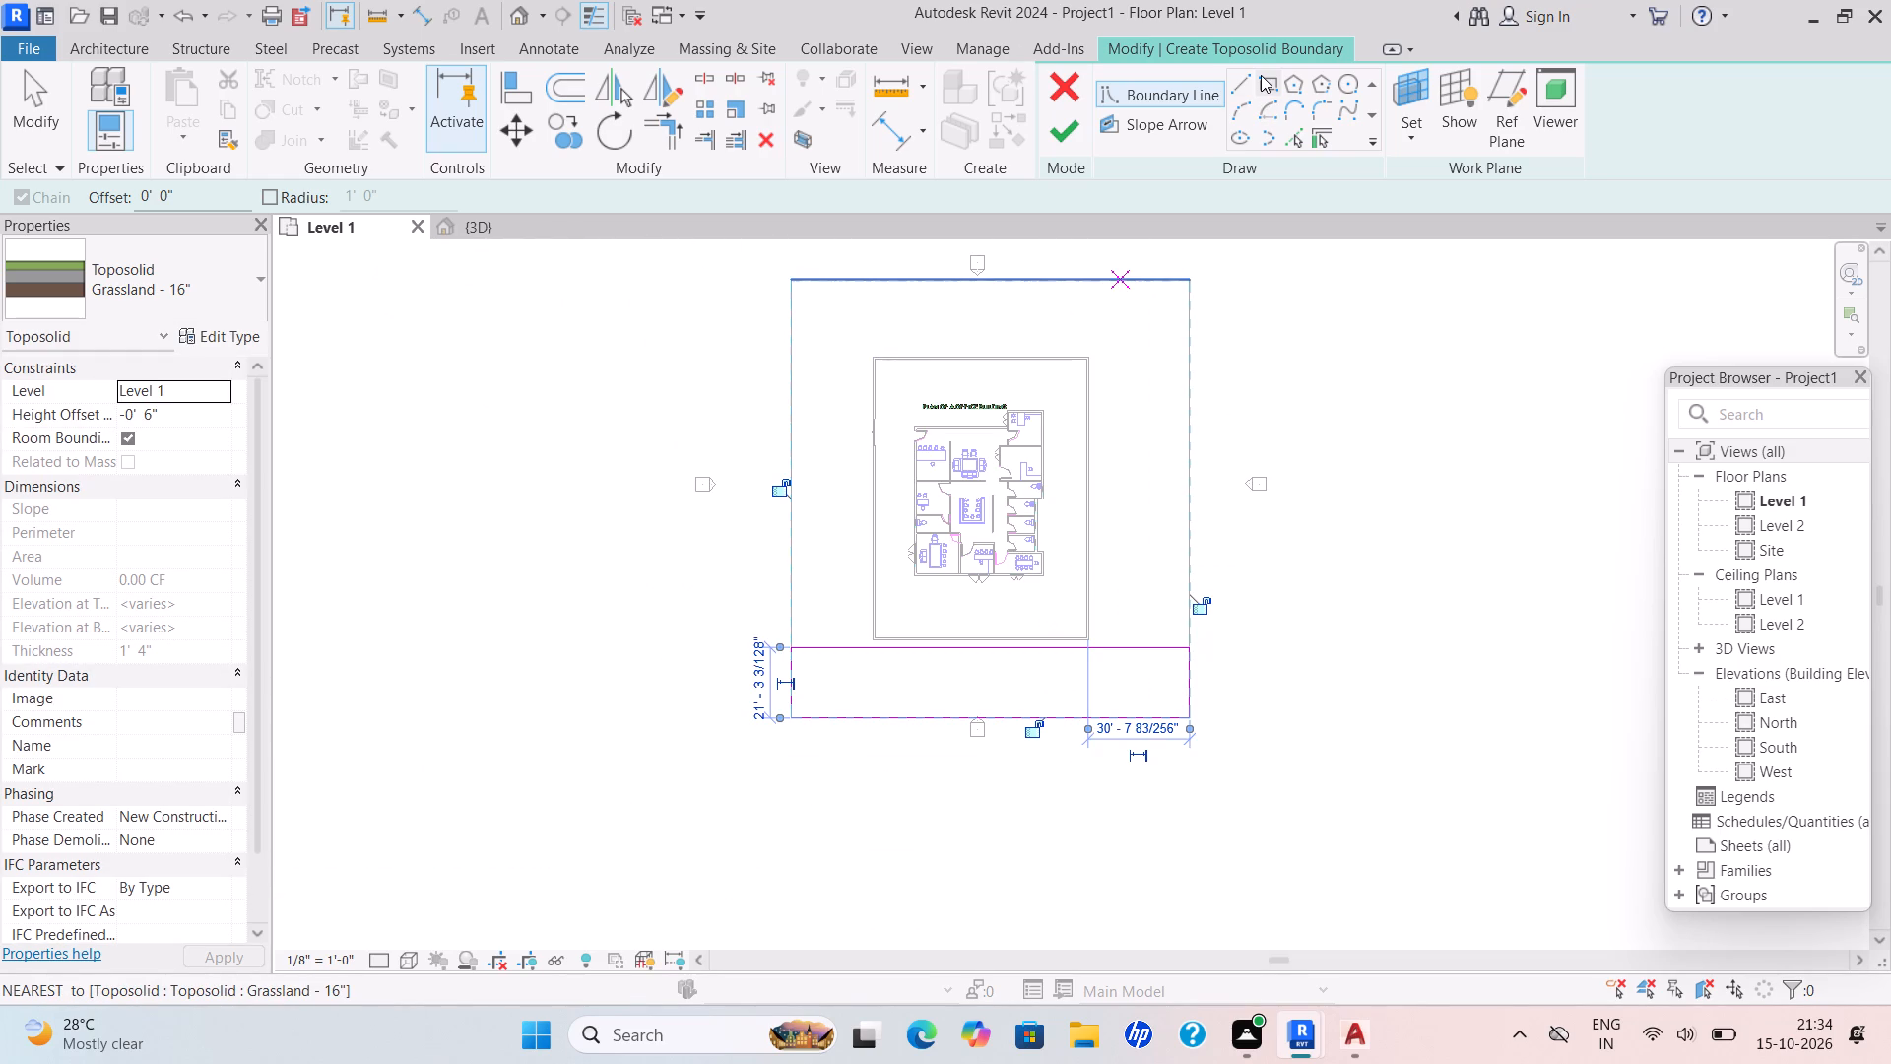
click(783, 283)
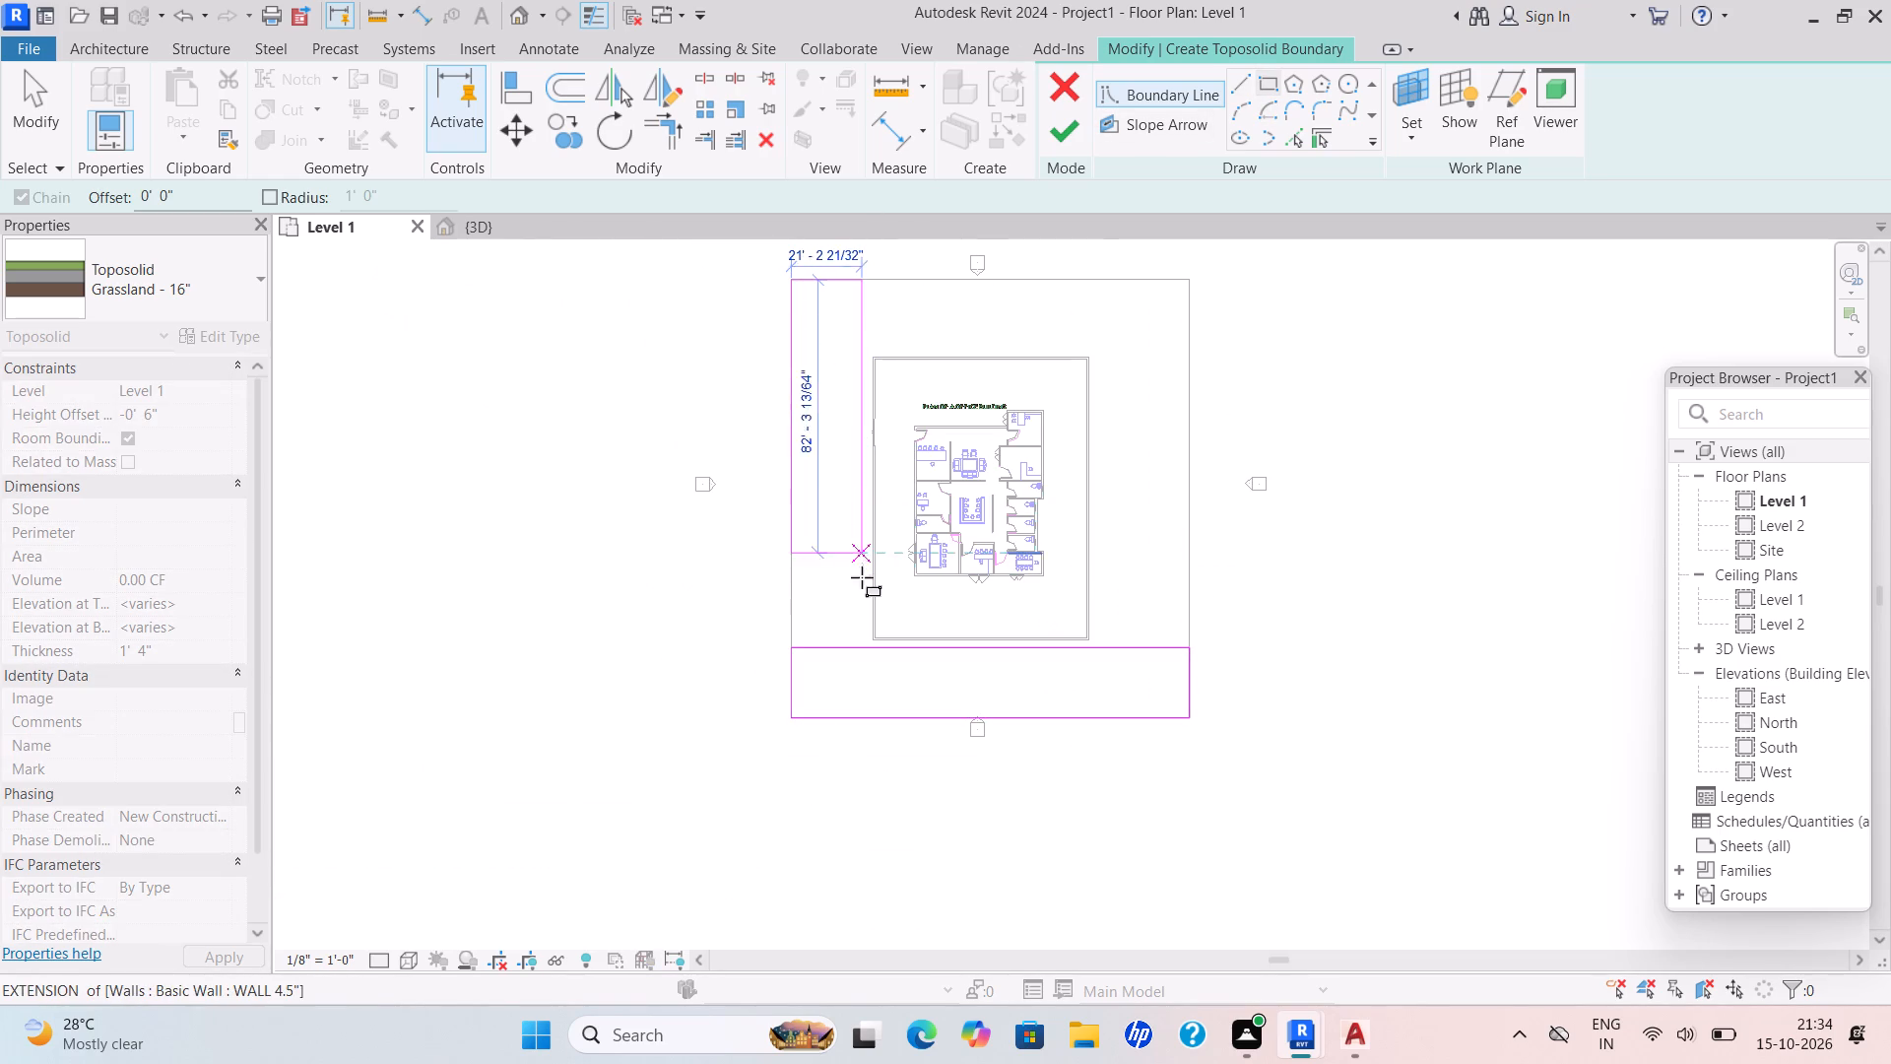
click(862, 647)
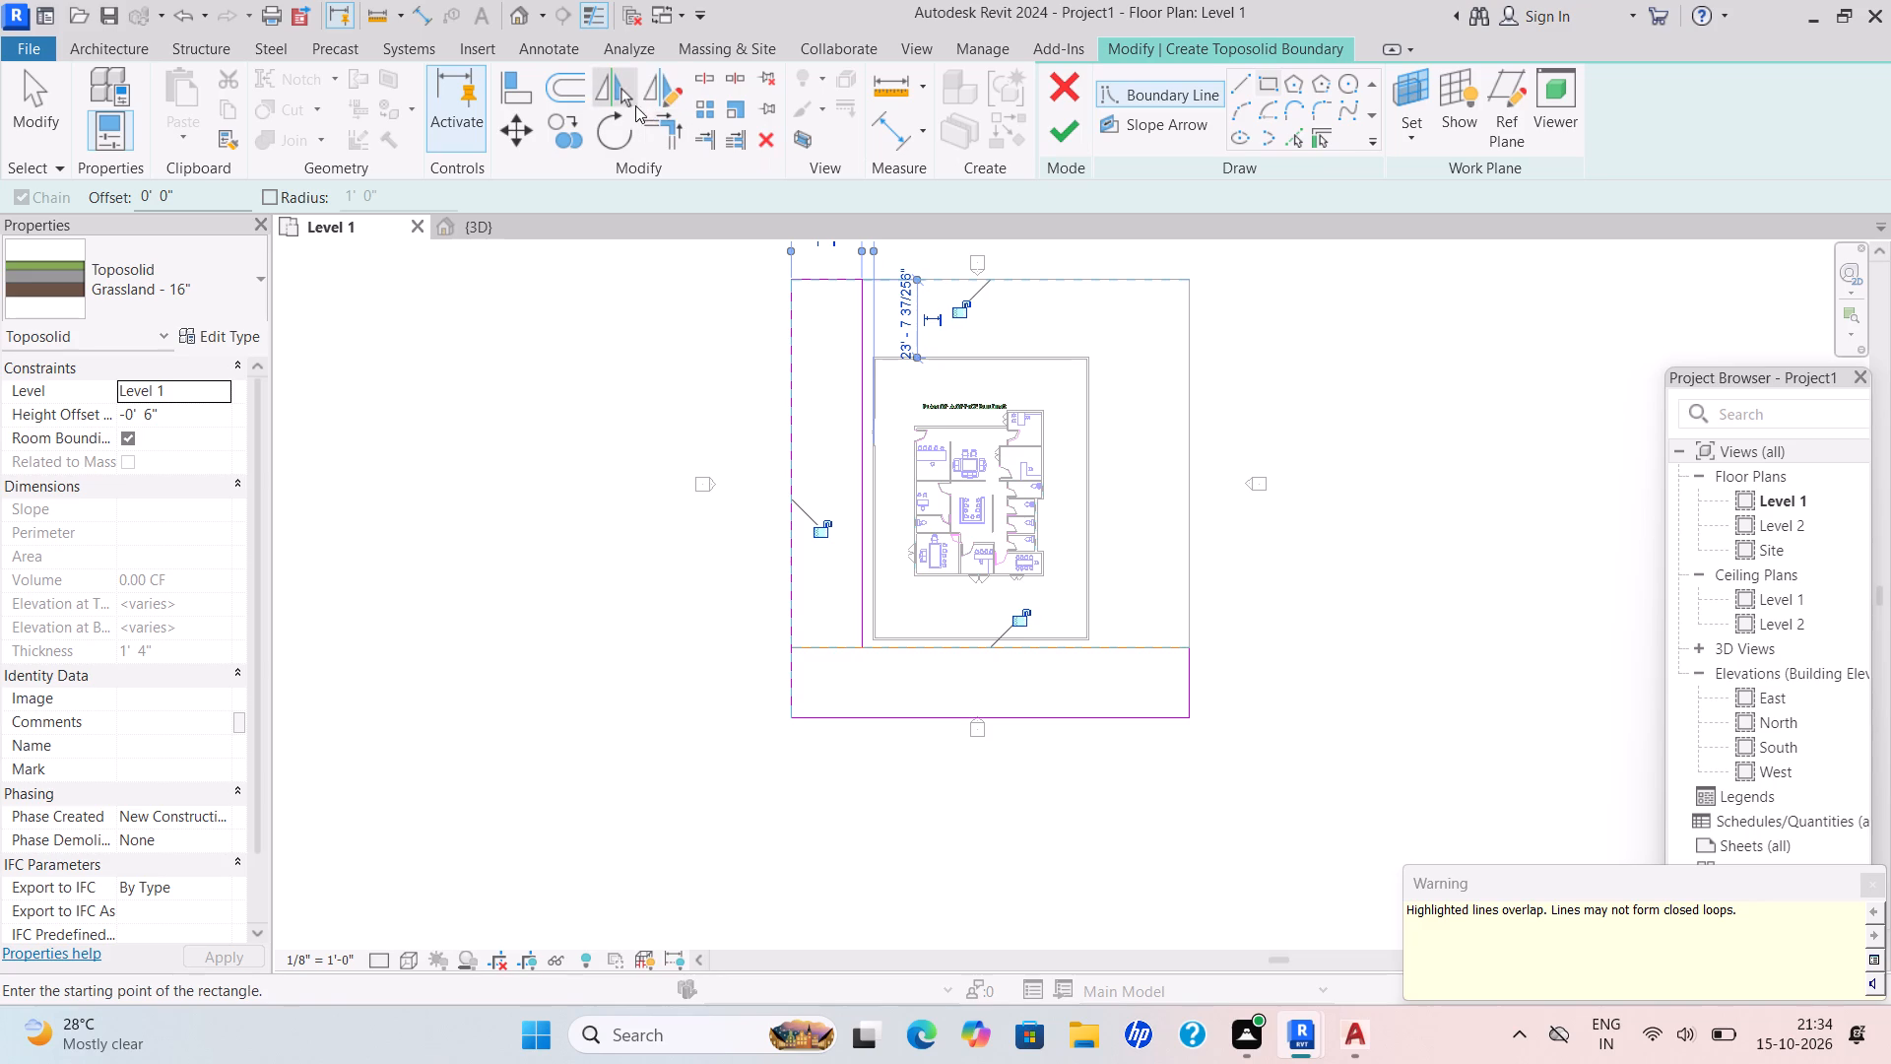
Trim the two rectangles at their inner corner and delete the short line between them to form one L-shaped boundary.
click(672, 140)
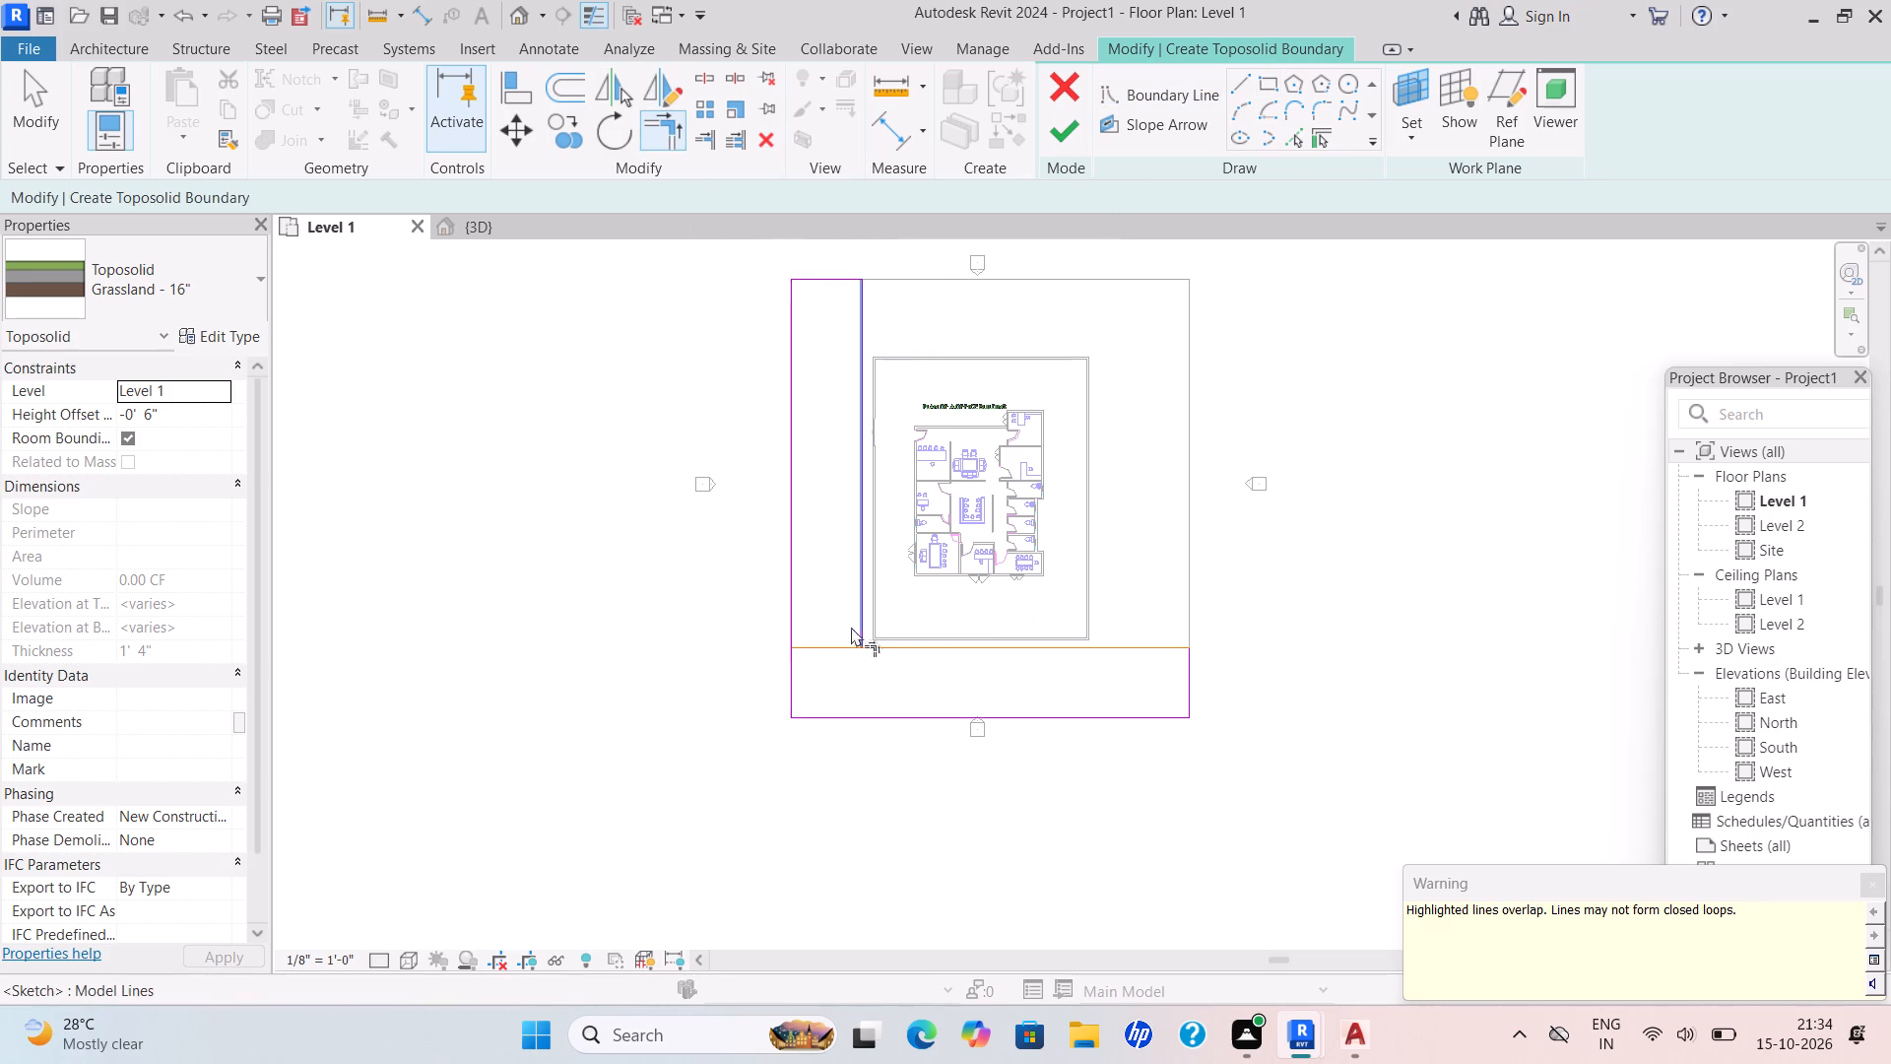
scroll(840, 621, up, 2)
click(864, 631)
click(894, 655)
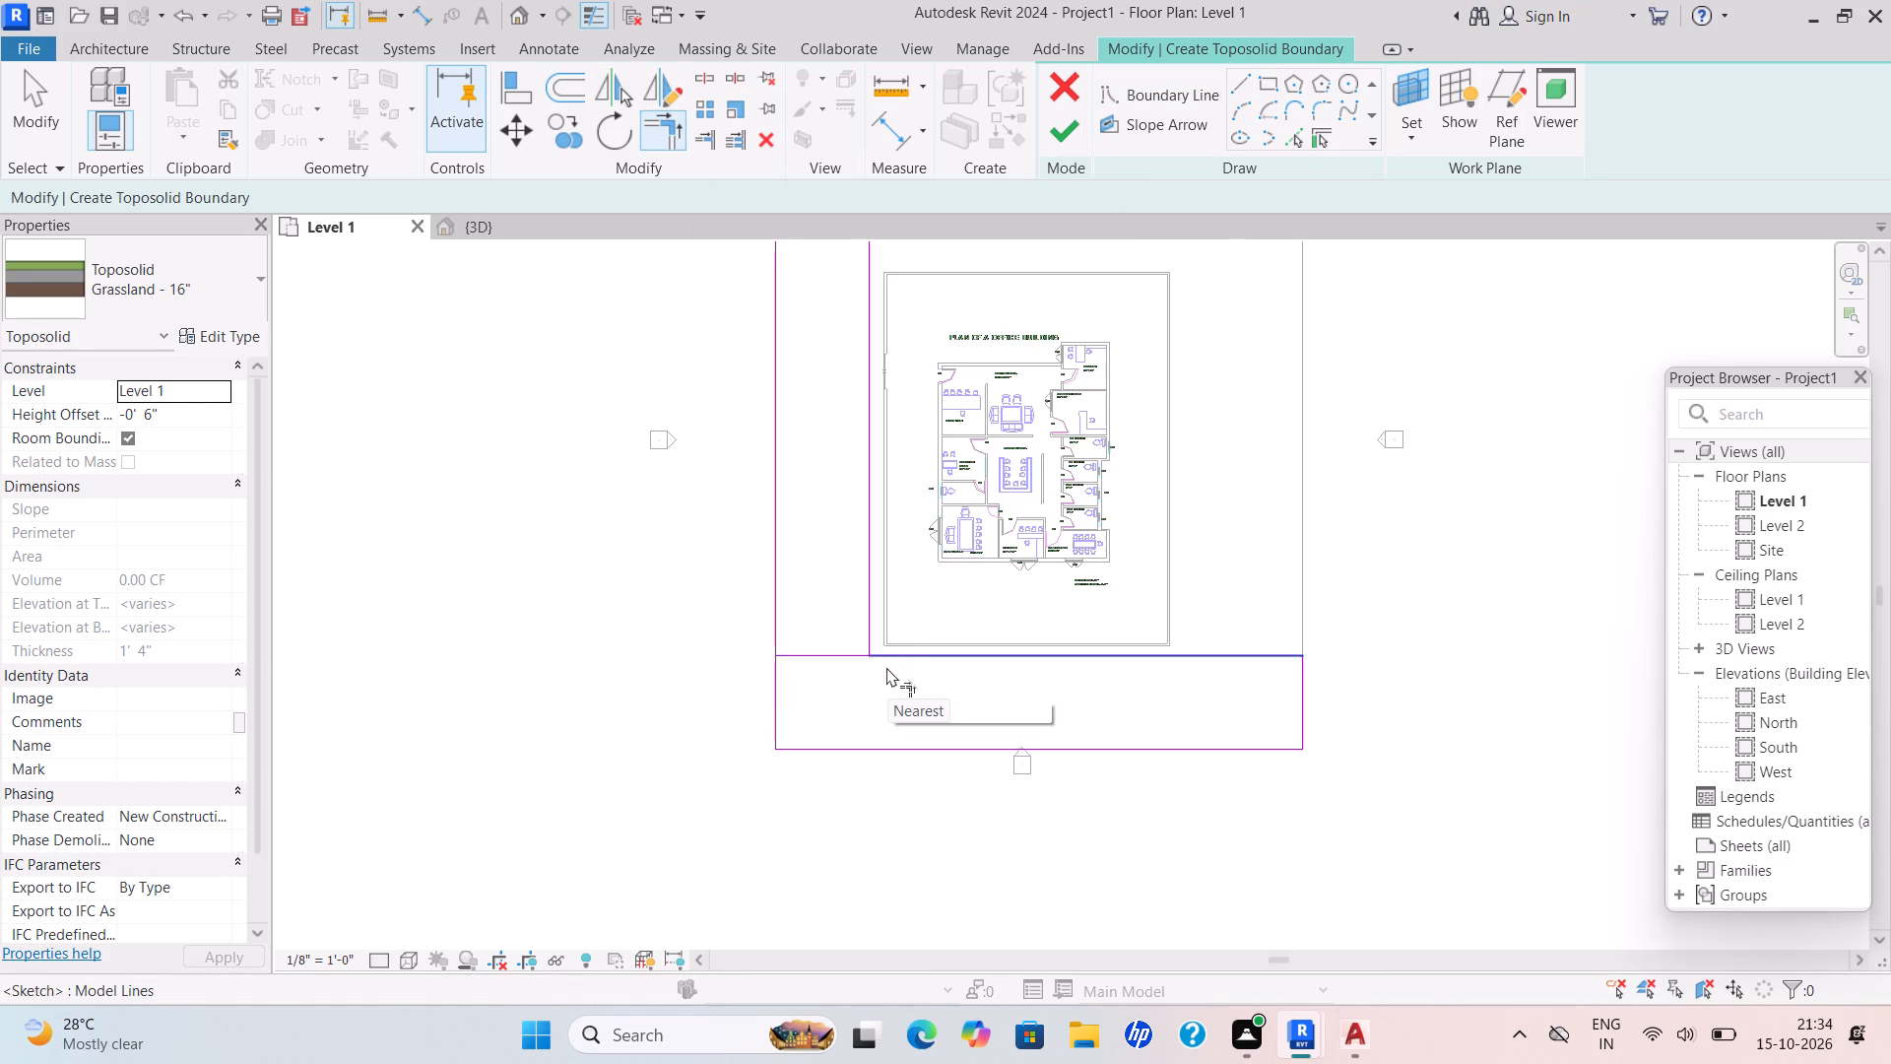
double_click(851, 650)
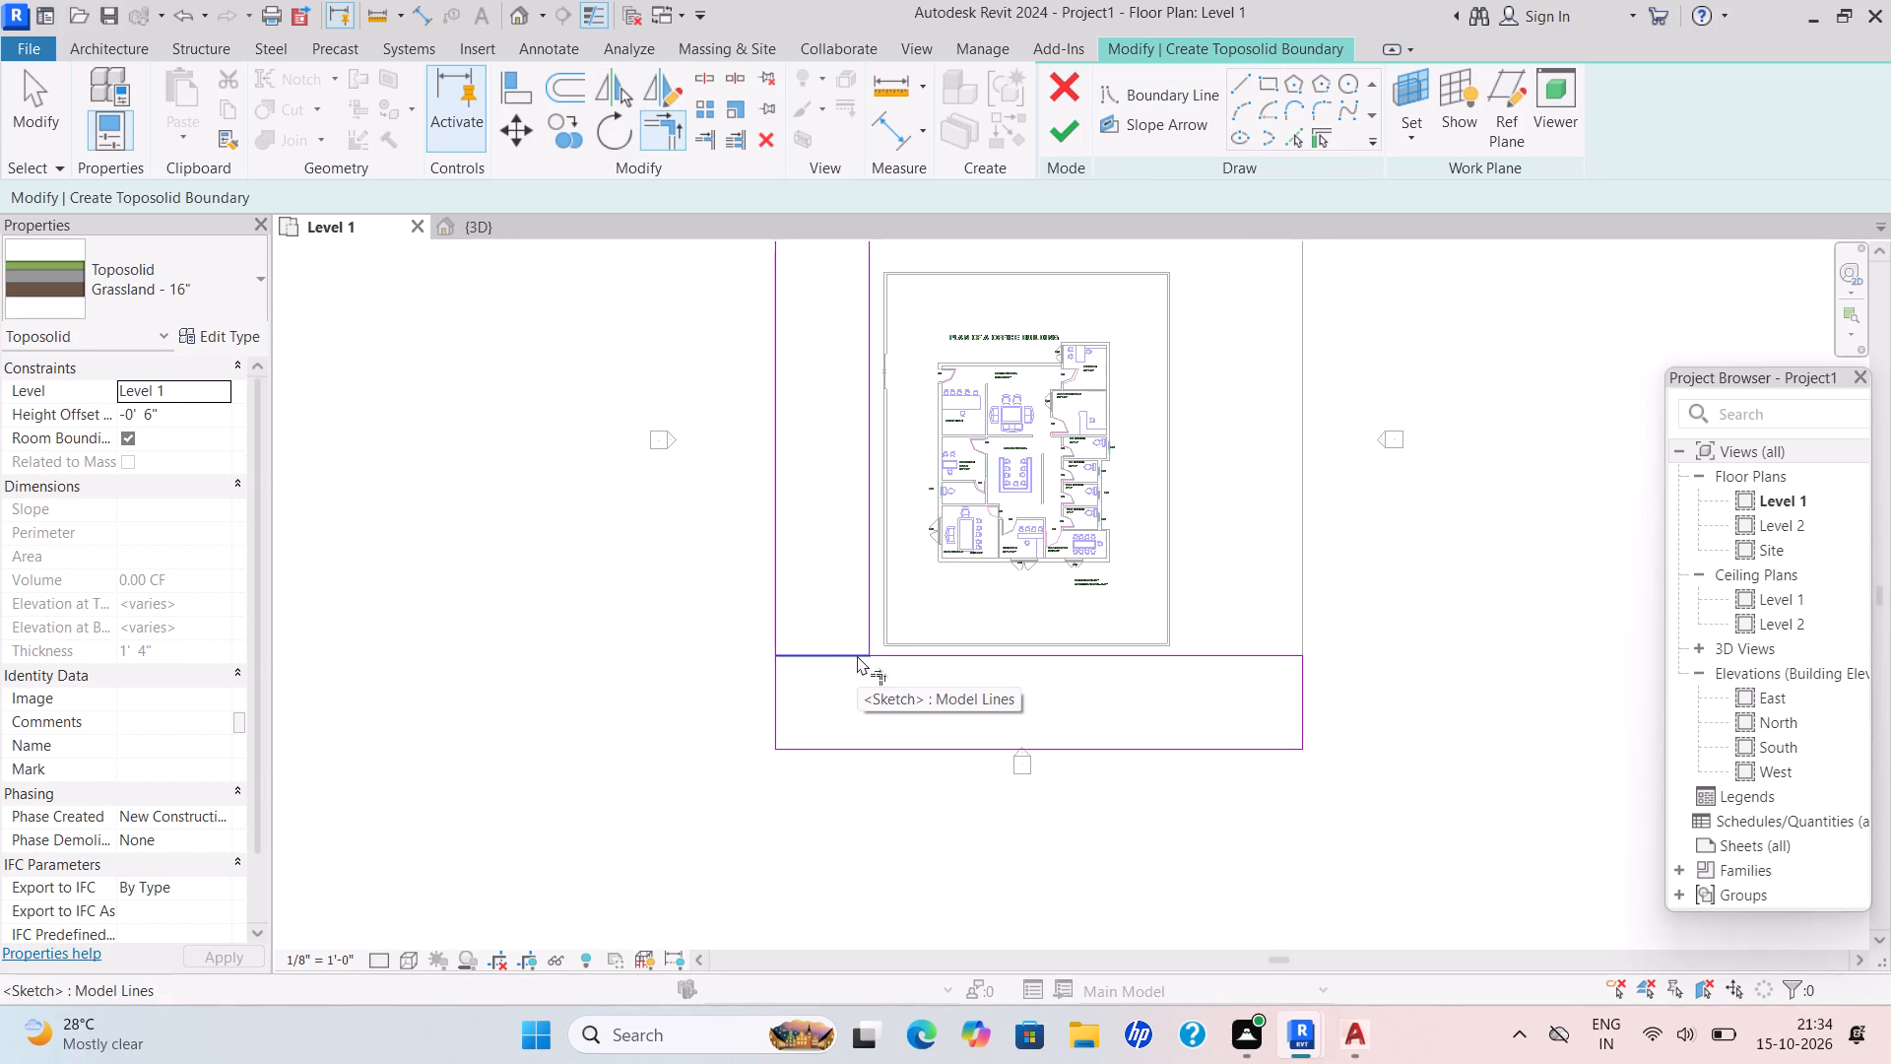
key(Delete)
key(Delete)
key(Delete)
key(Delete)
drag(857, 655, 923, 700)
click(844, 651)
click(844, 651)
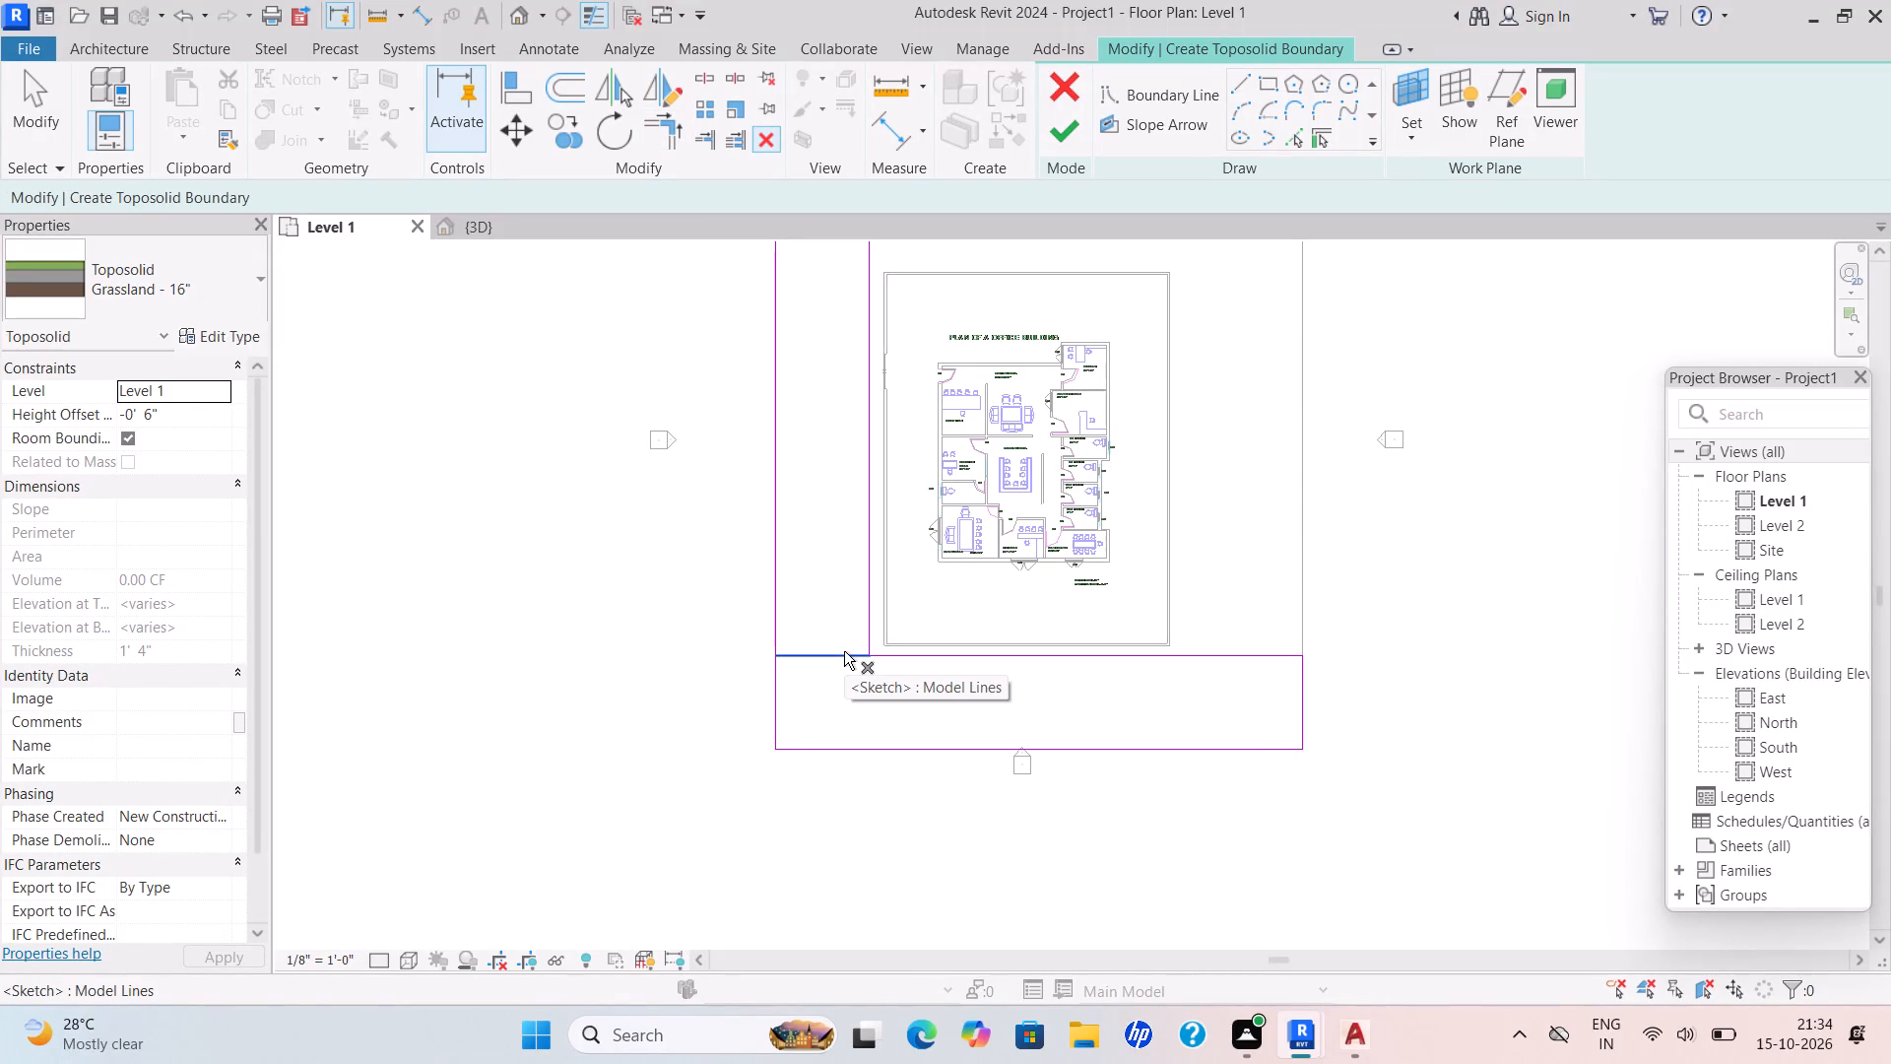
key(Delete)
key(Delete)
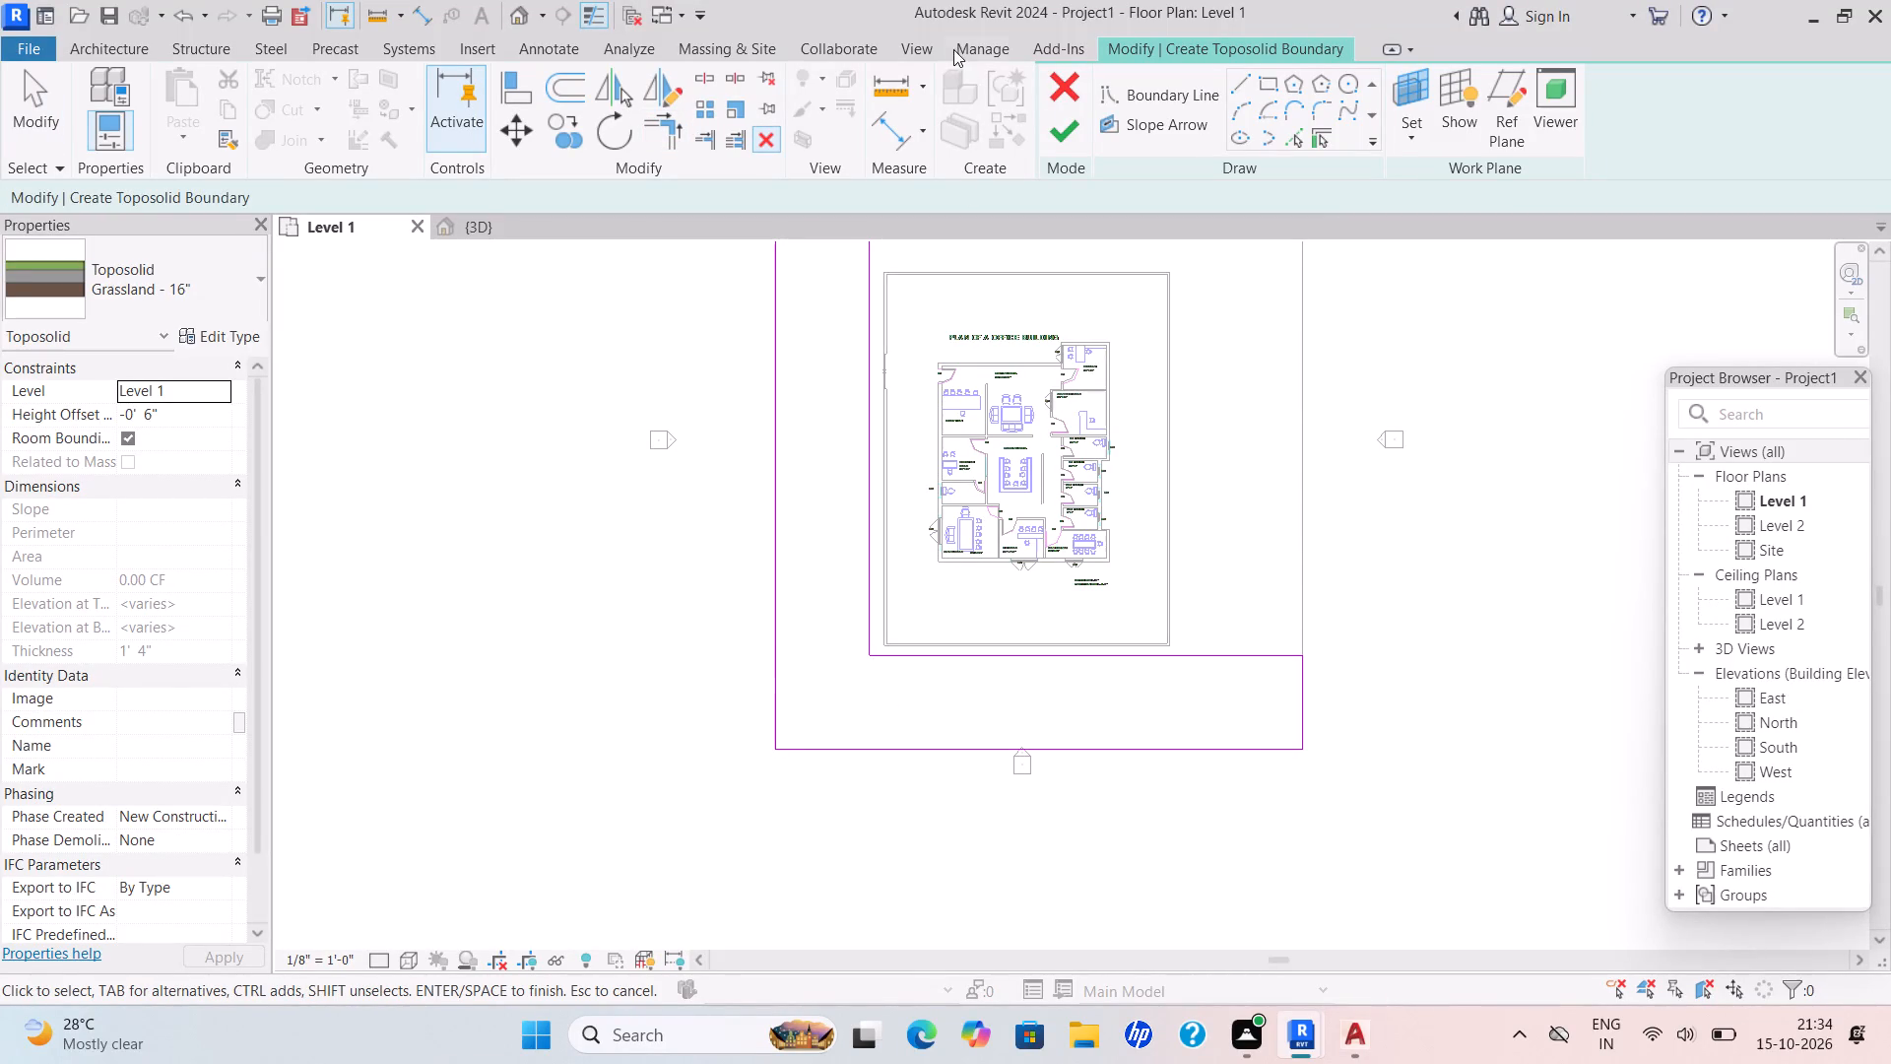
Finish the L-shaped toposolid sketch and, in the 3D view, set its height offset from level to 0'.
click(1048, 128)
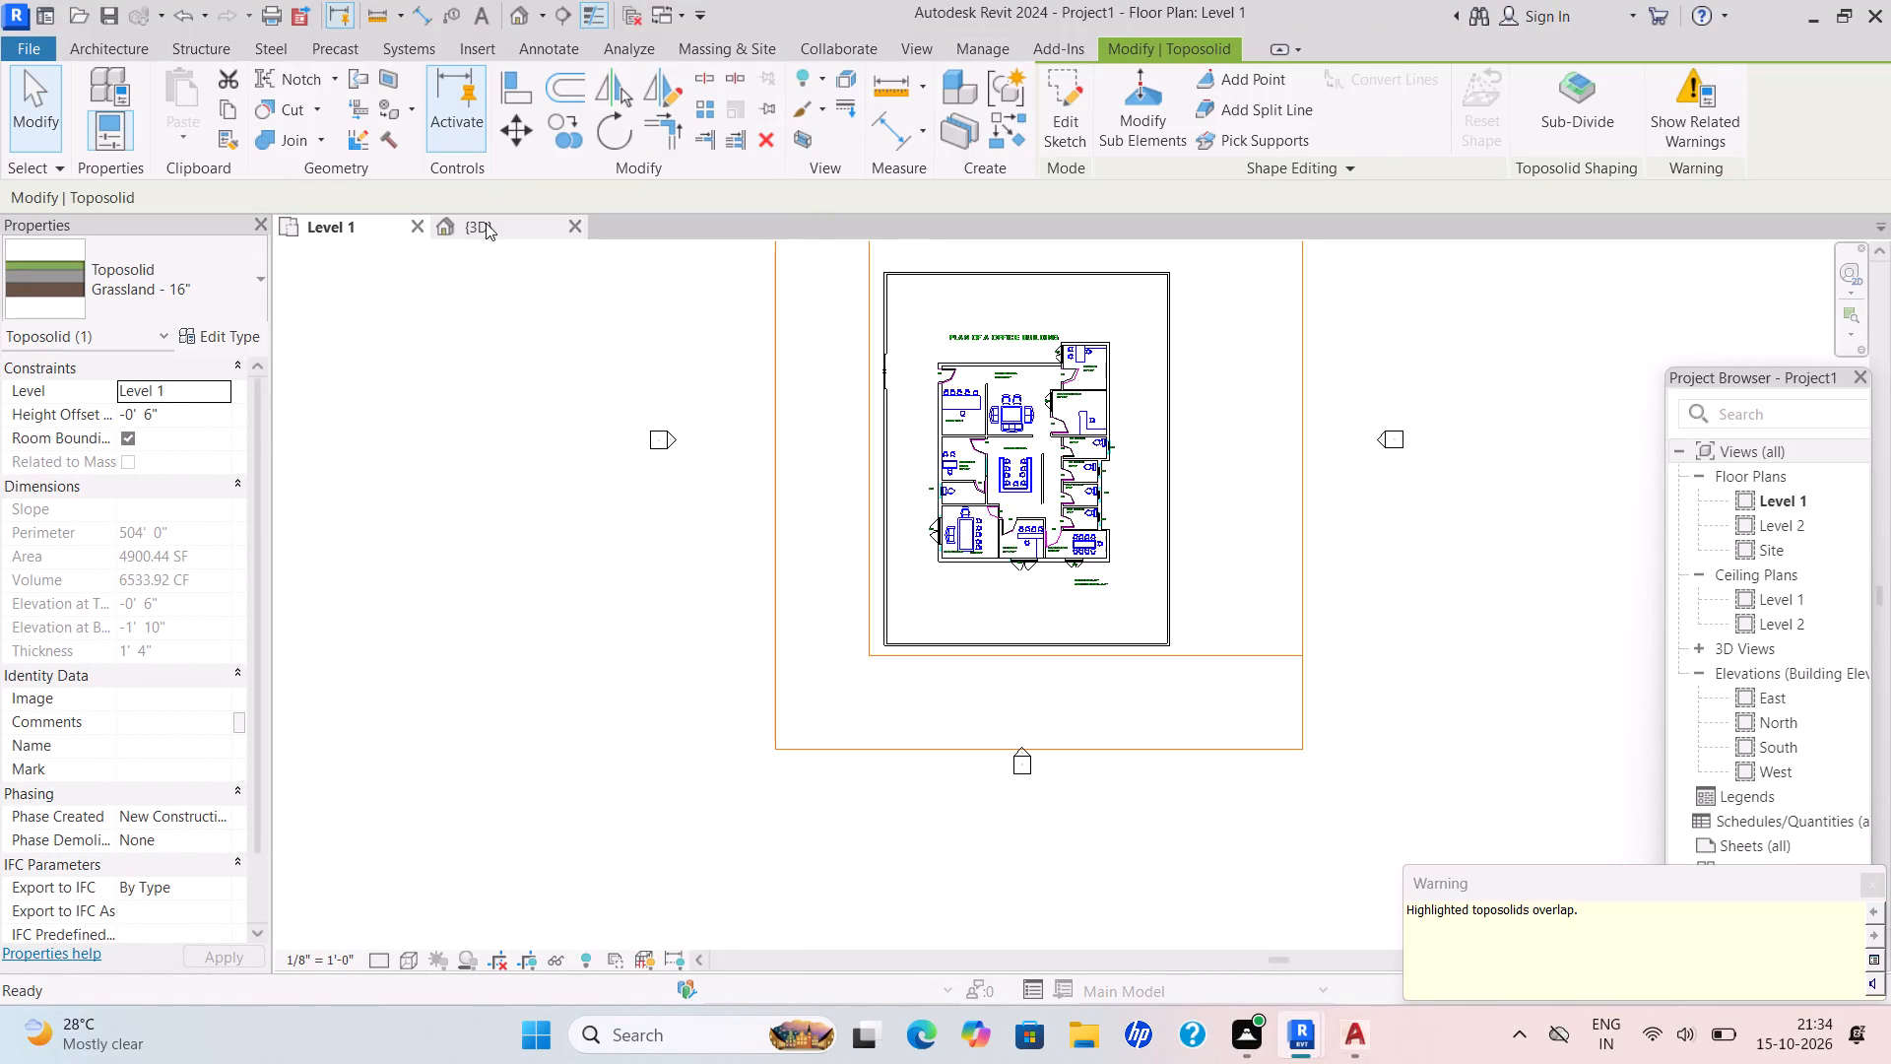
click(486, 223)
scroll(670, 319, down, 3)
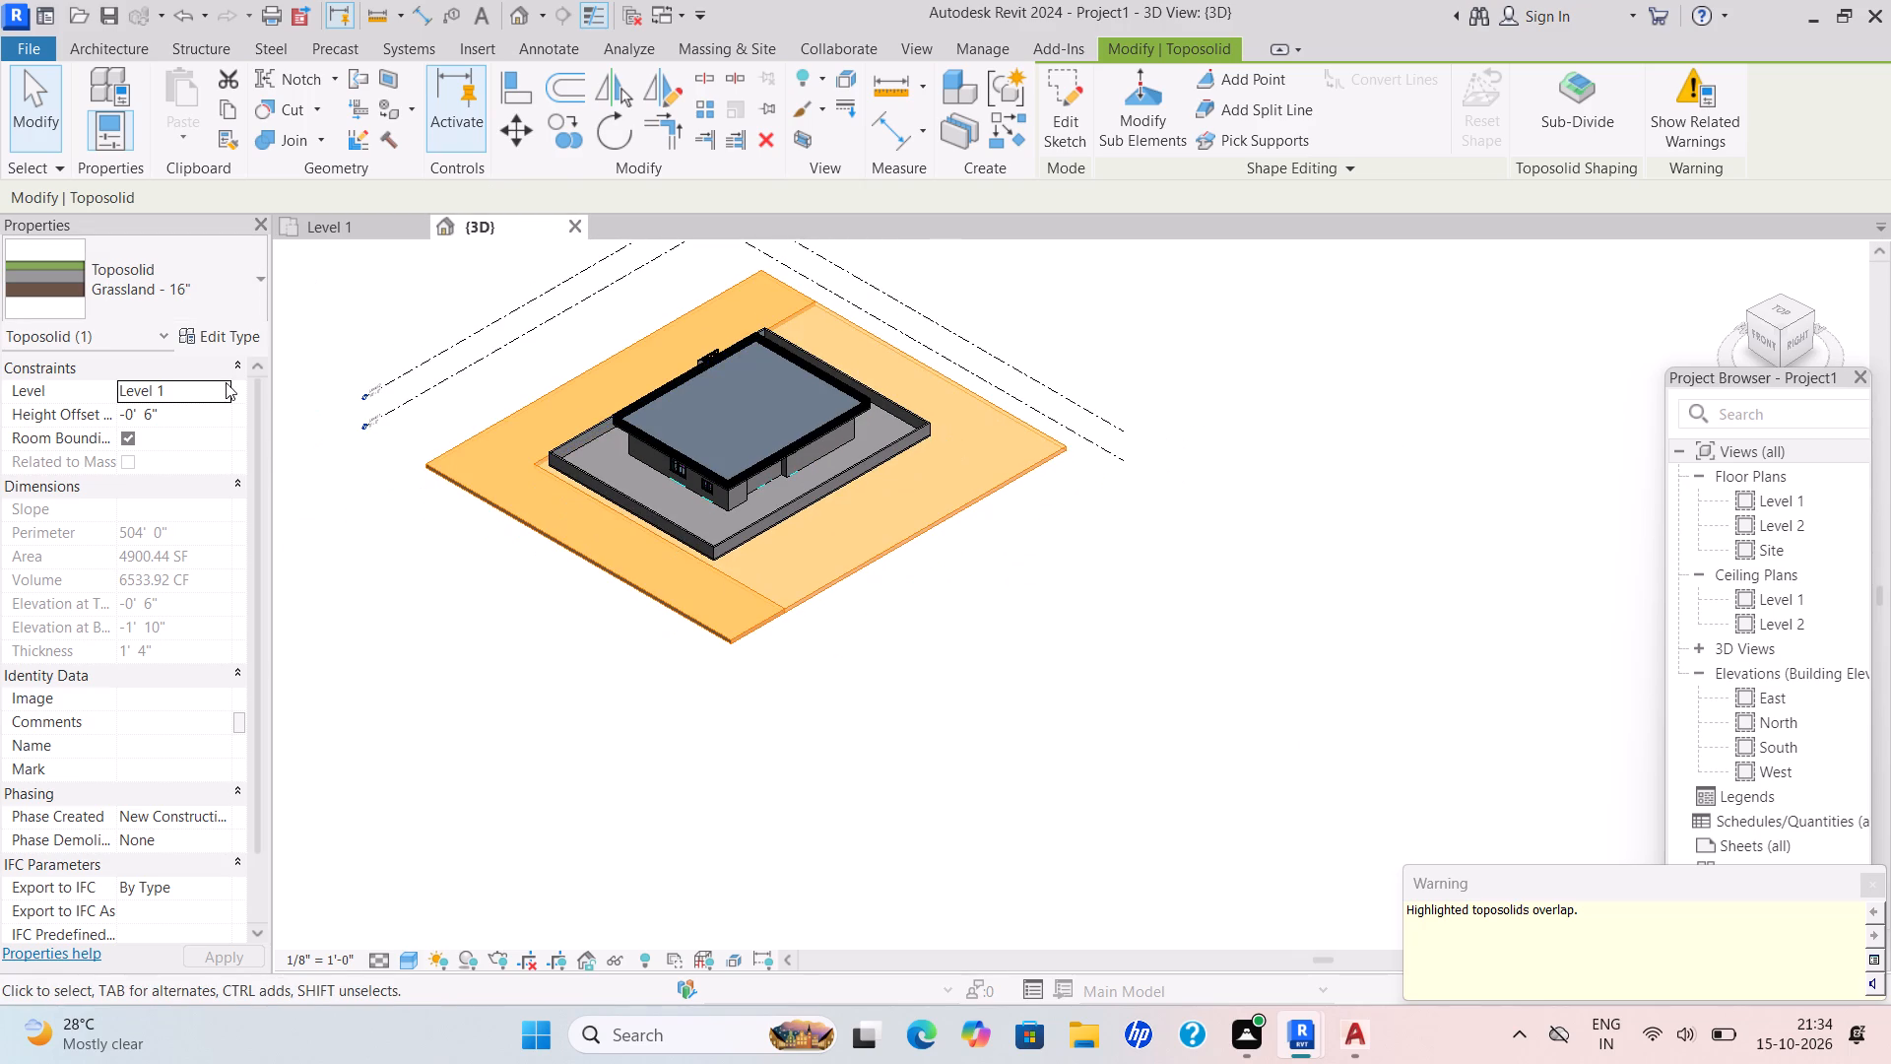
drag(166, 416, 103, 430)
key(BackSpace)
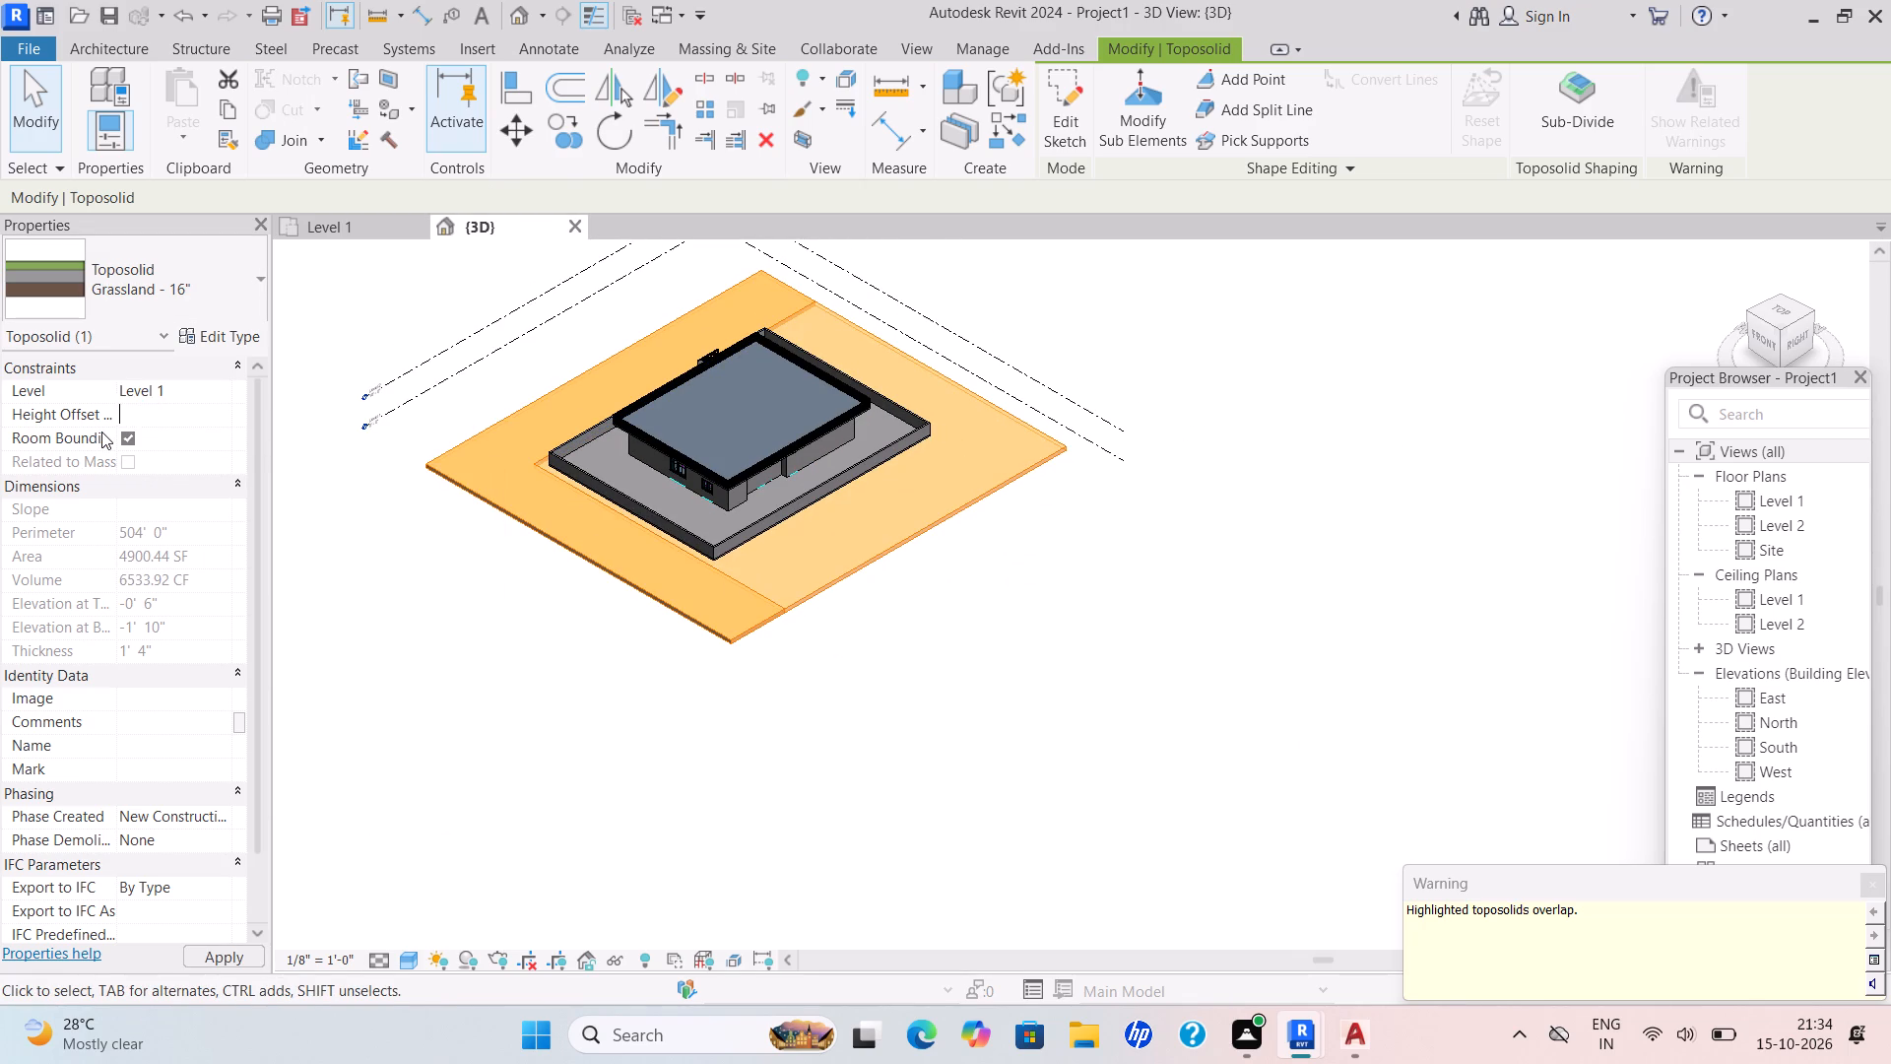
text(0')
key(Return)
Set the visual style of the Level 1 floor plan to Realistic.
scroll(808, 329, up, 5)
click(329, 218)
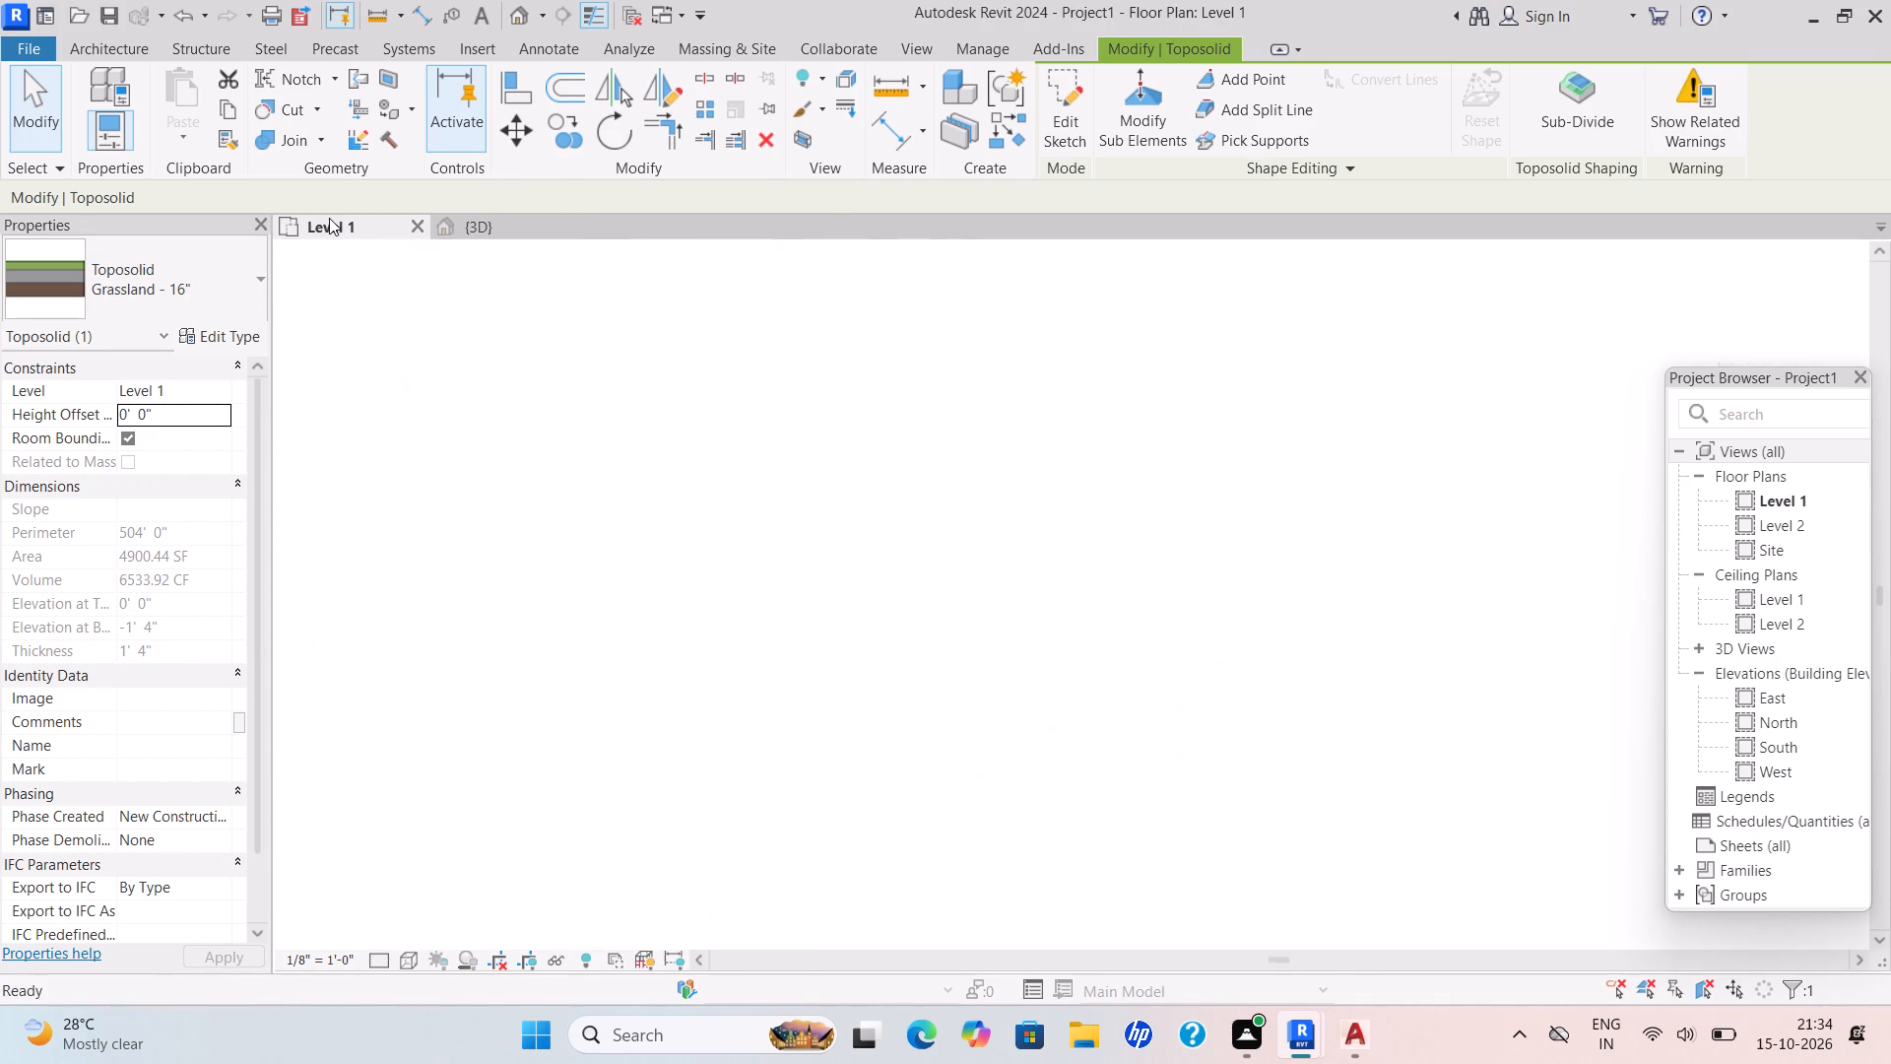
scroll(697, 334, down, 3)
scroll(840, 400, up, 2)
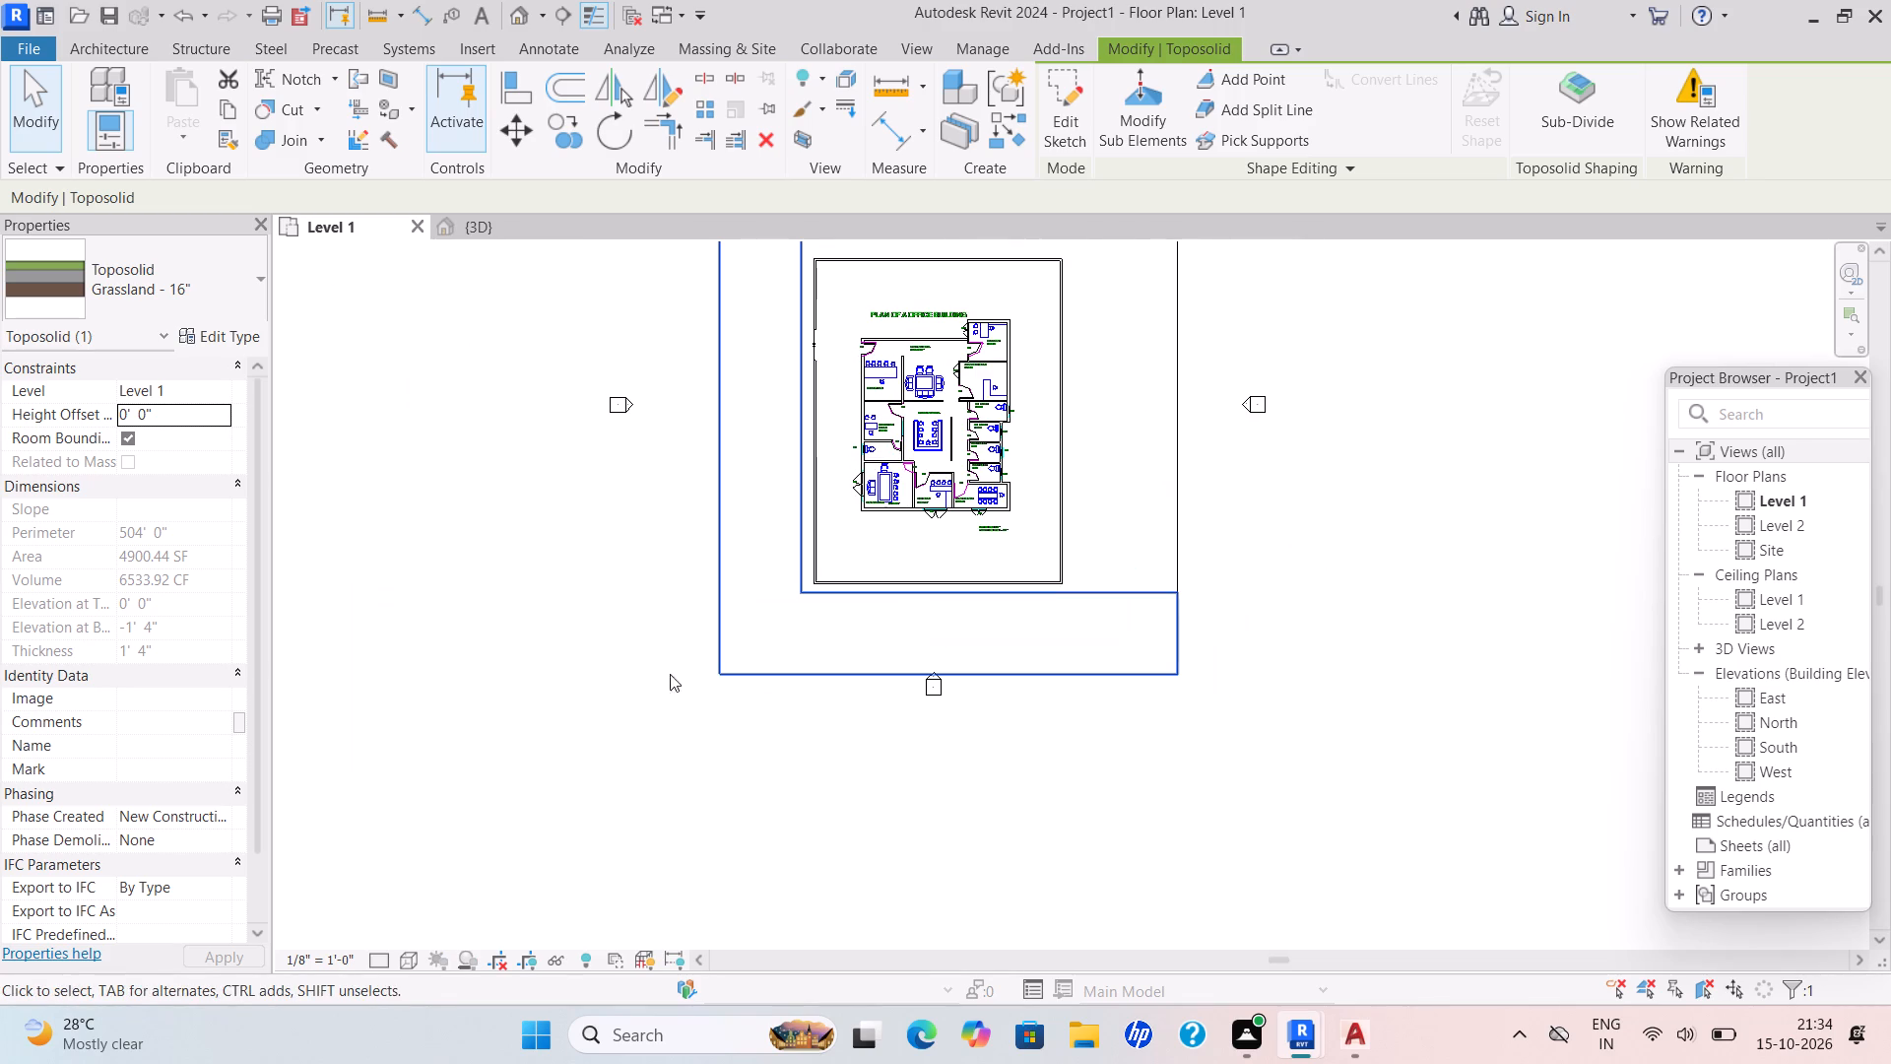
click(398, 961)
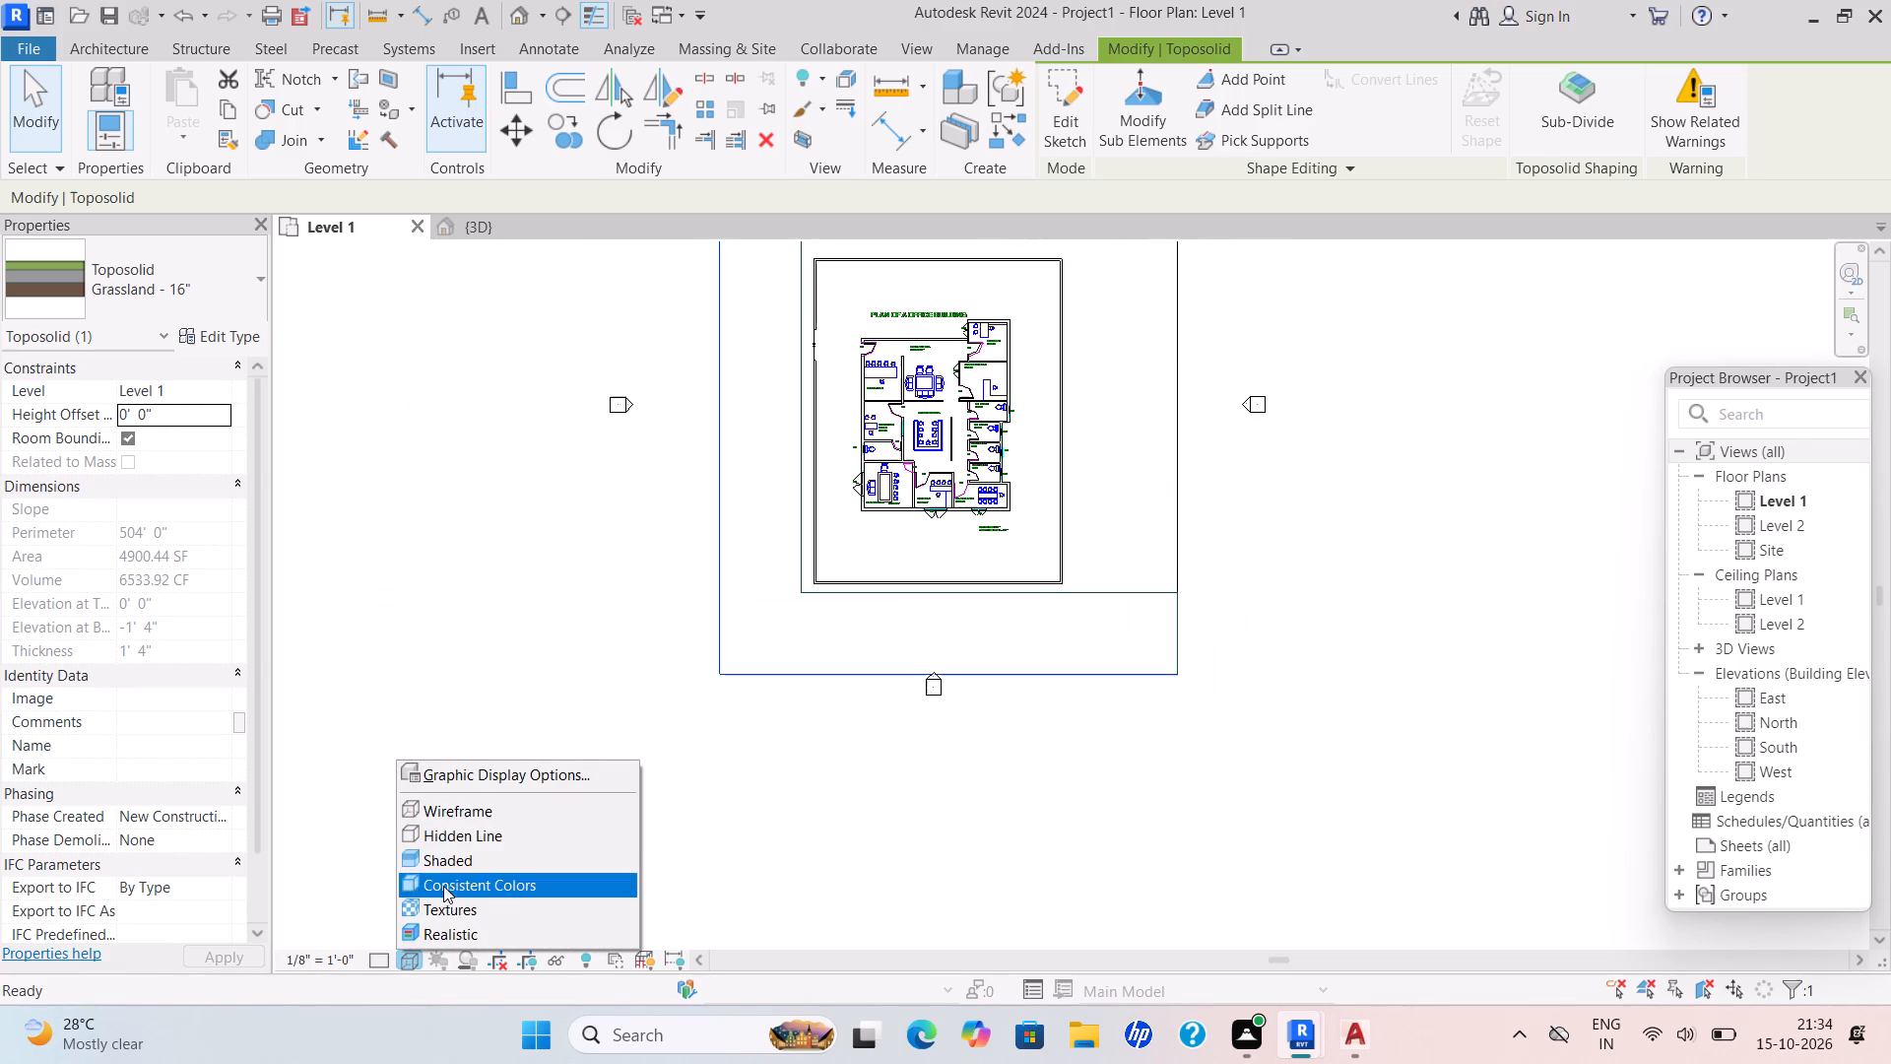
click(470, 928)
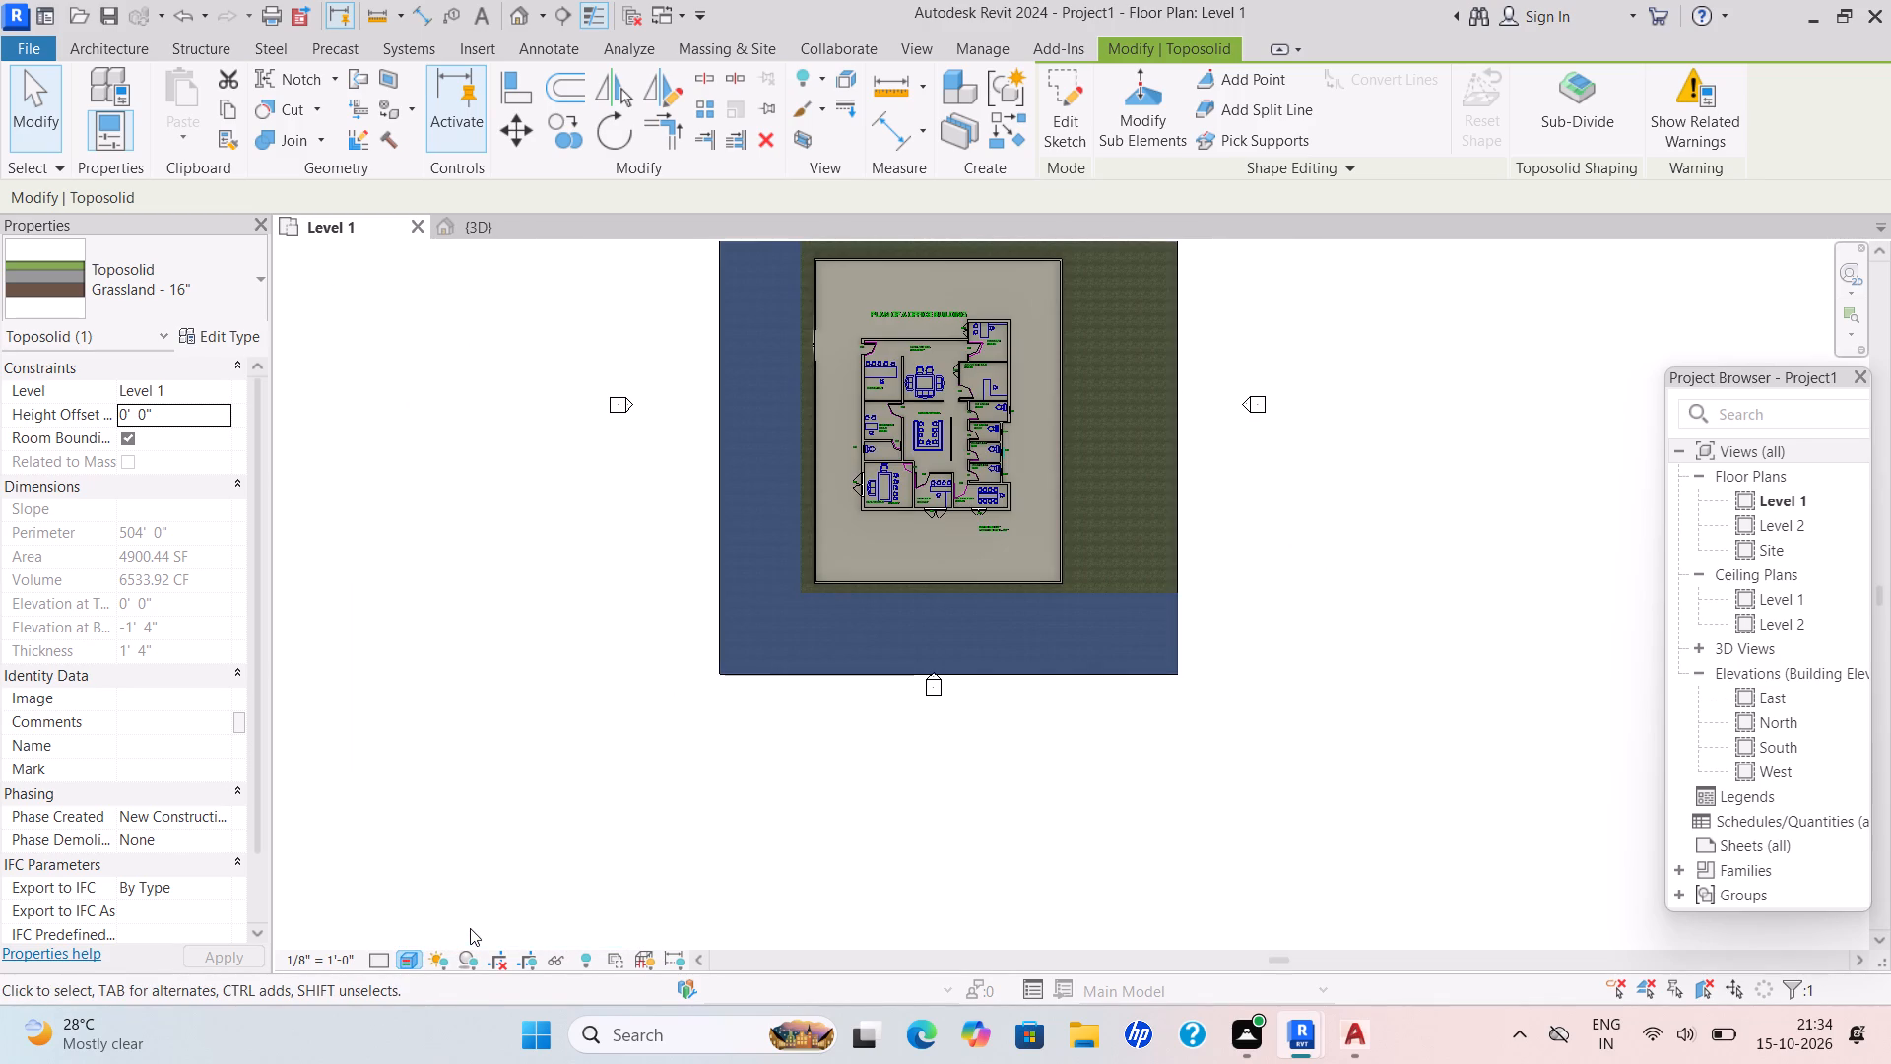
Examine the L-shaped toposolid strip and the surrounding site ground in the Level 1 plan.
scroll(425, 915, up, 4)
drag(931, 464, 940, 466)
scroll(1293, 362, down, 1)
middle_drag(1293, 383, 912, 702)
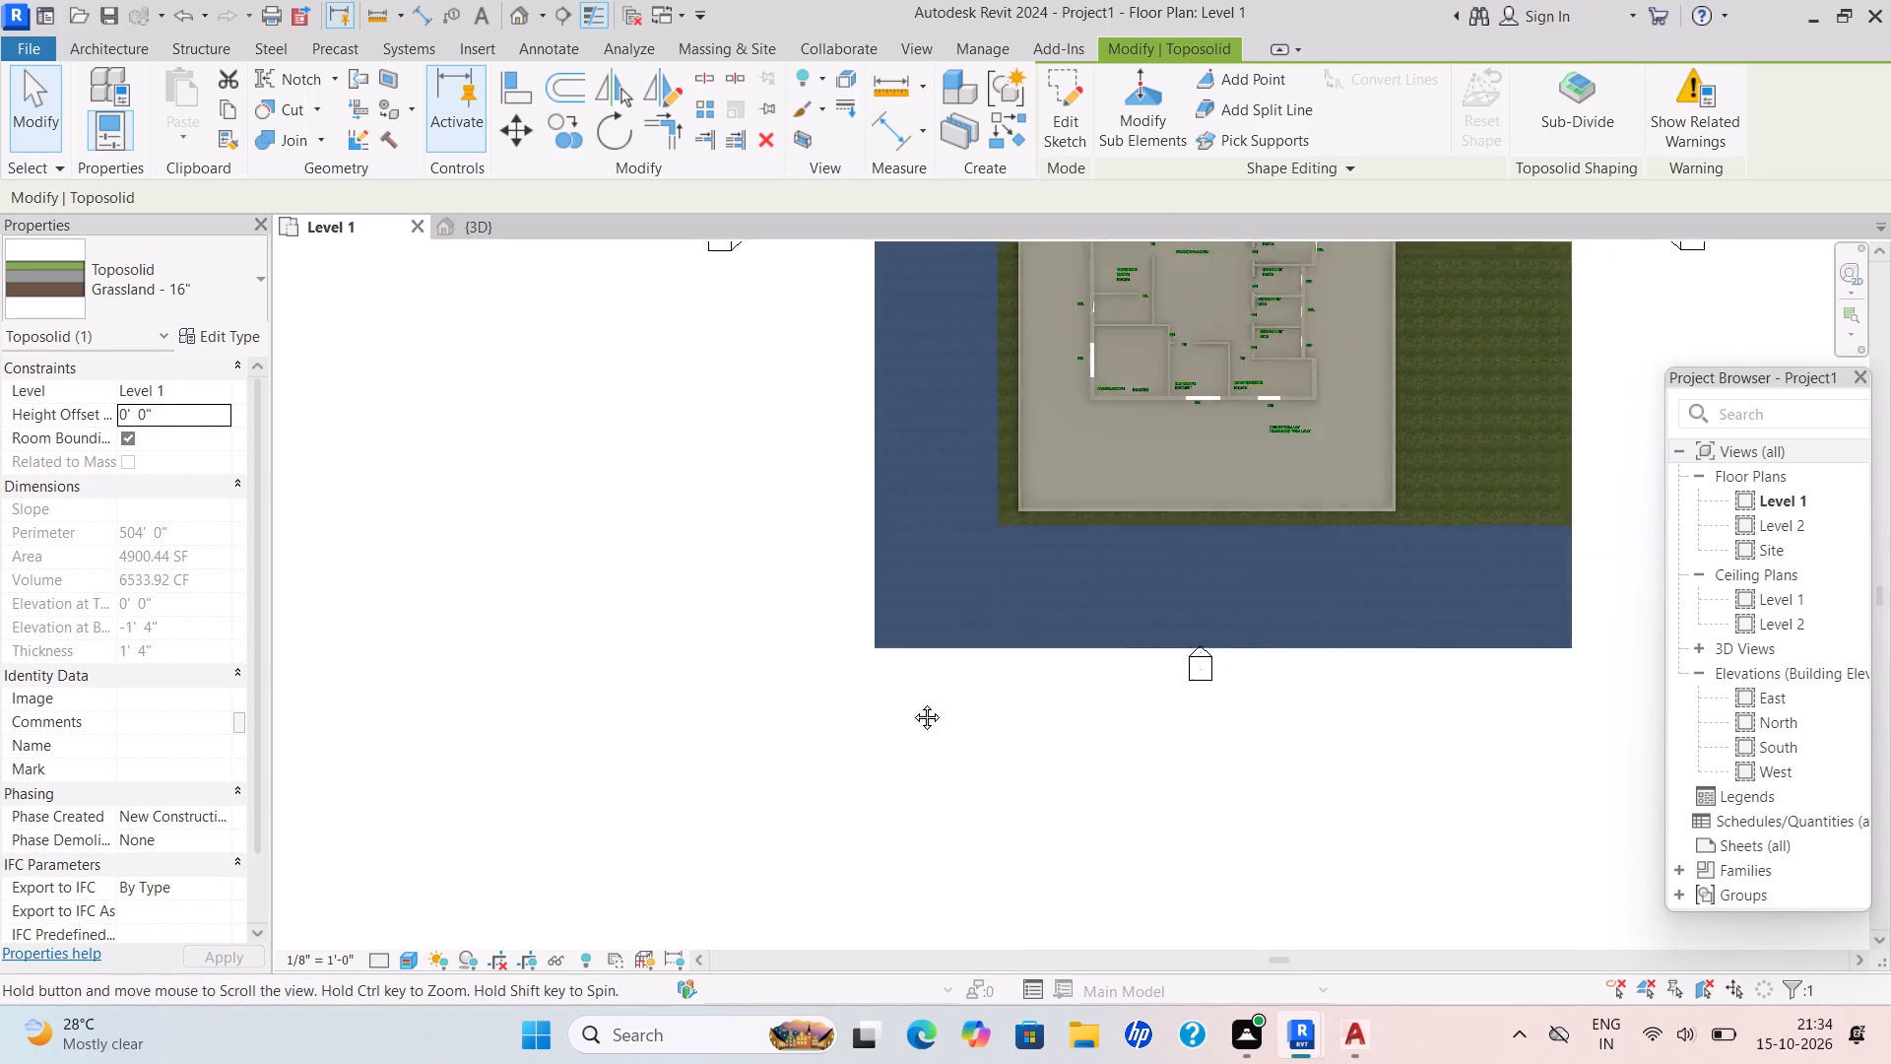
middle_drag(912, 702, 895, 708)
middle_drag(917, 683, 1061, 549)
scroll(928, 672, down, 1)
scroll(1066, 541, up, 1)
scroll(1061, 522, down, 6)
scroll(1078, 531, up, 2)
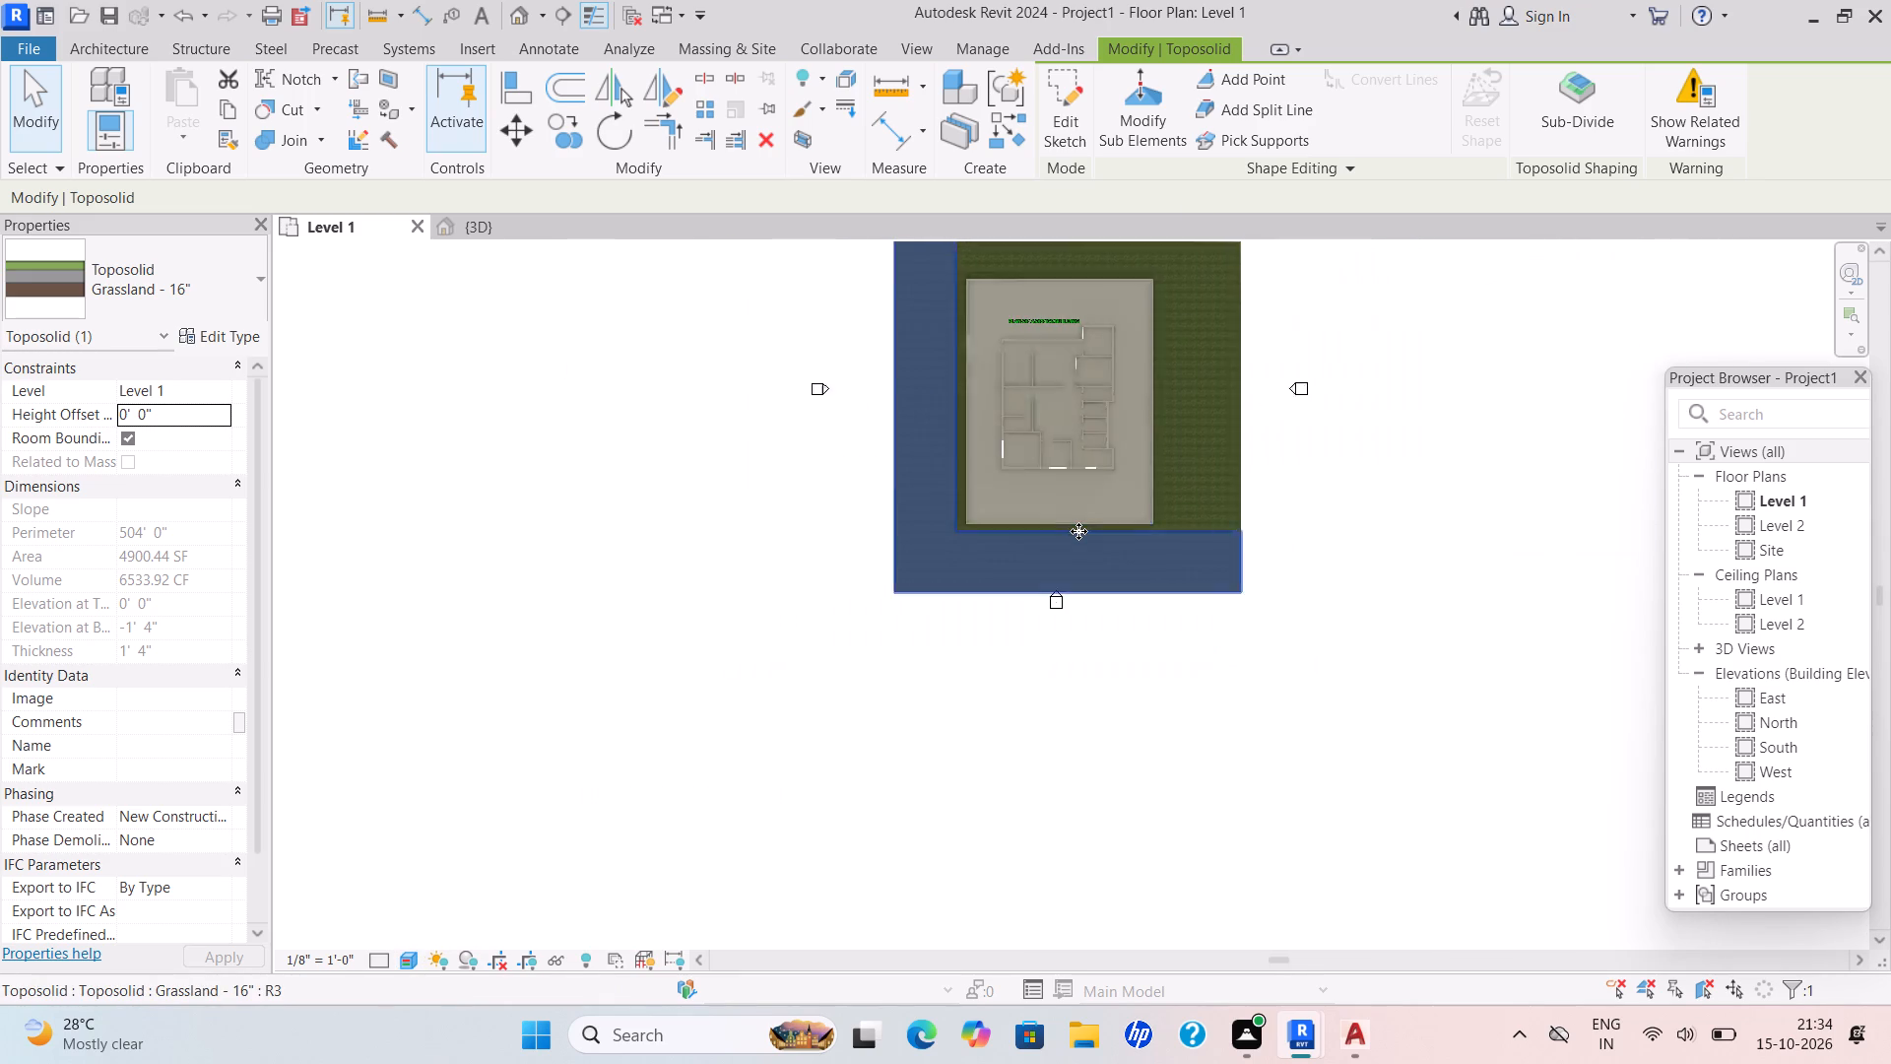
scroll(1078, 531, up, 4)
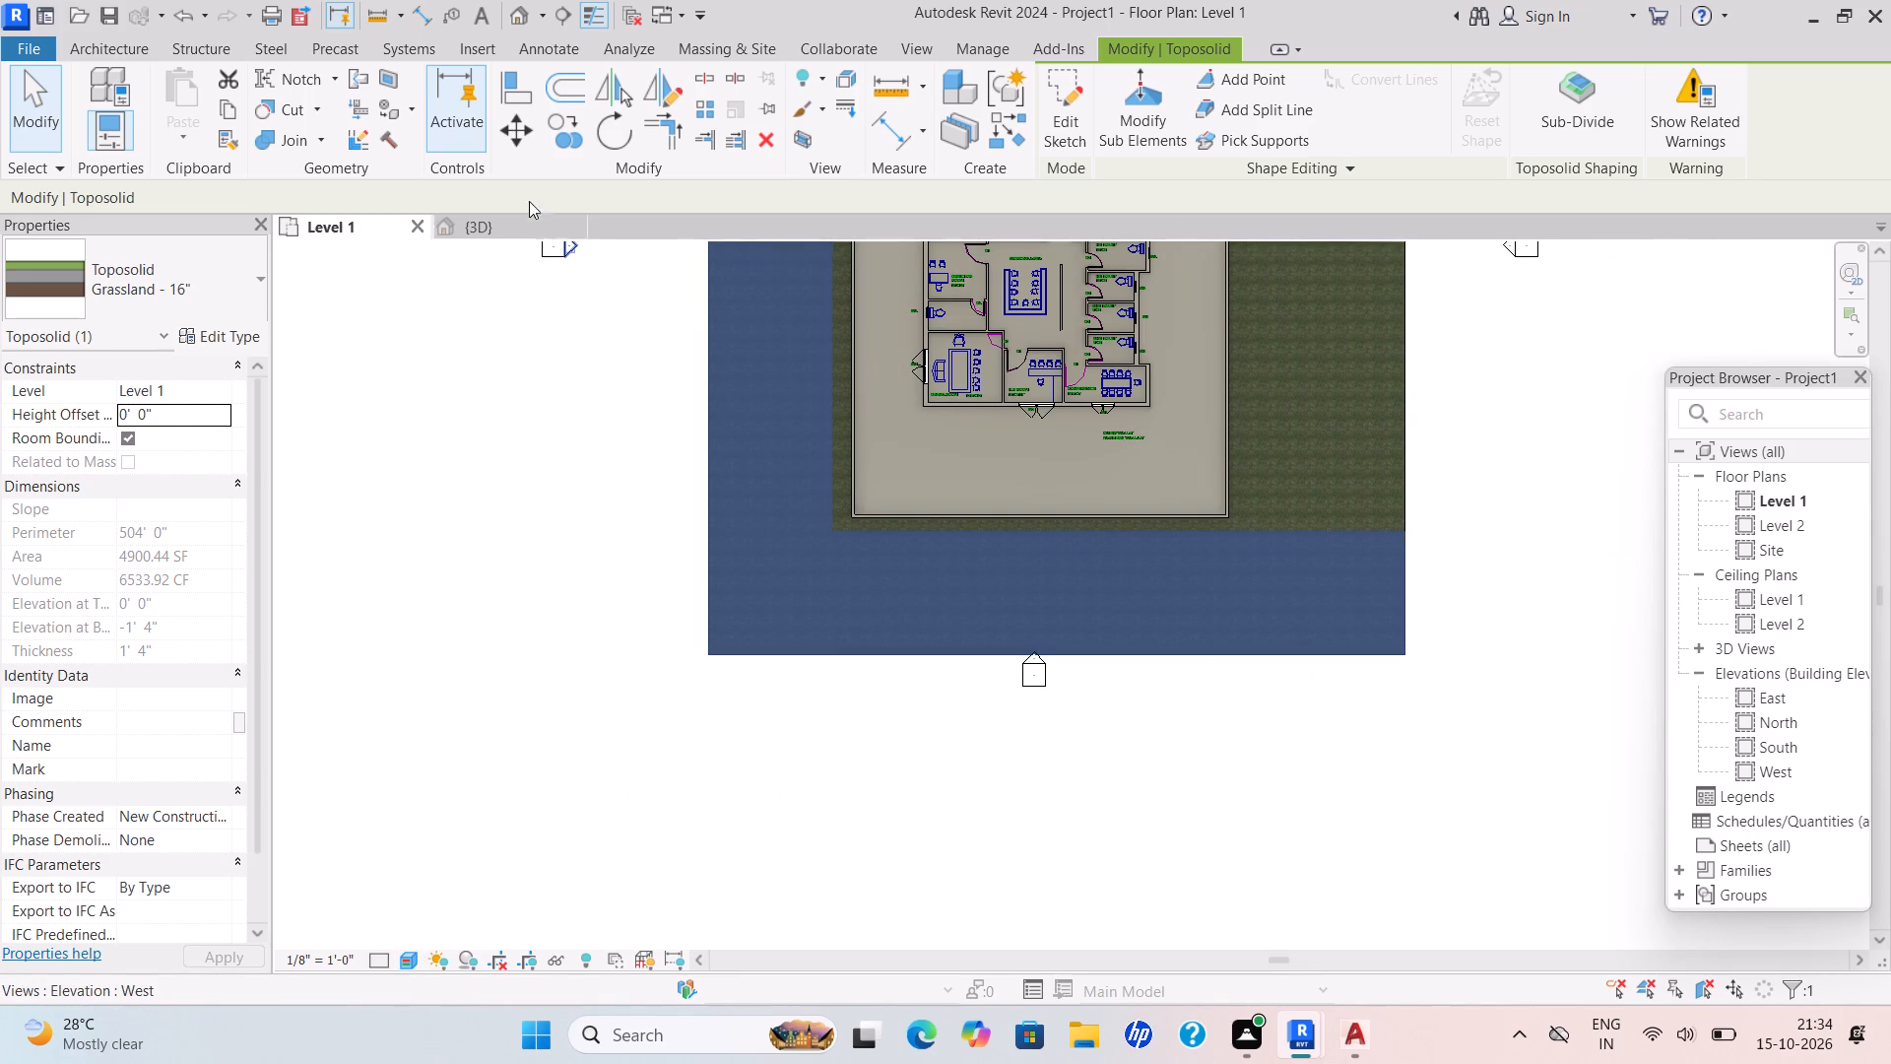
Set the visual style of the 3D view to Realistic.
click(494, 220)
scroll(970, 540, down, 3)
scroll(982, 606, up, 3)
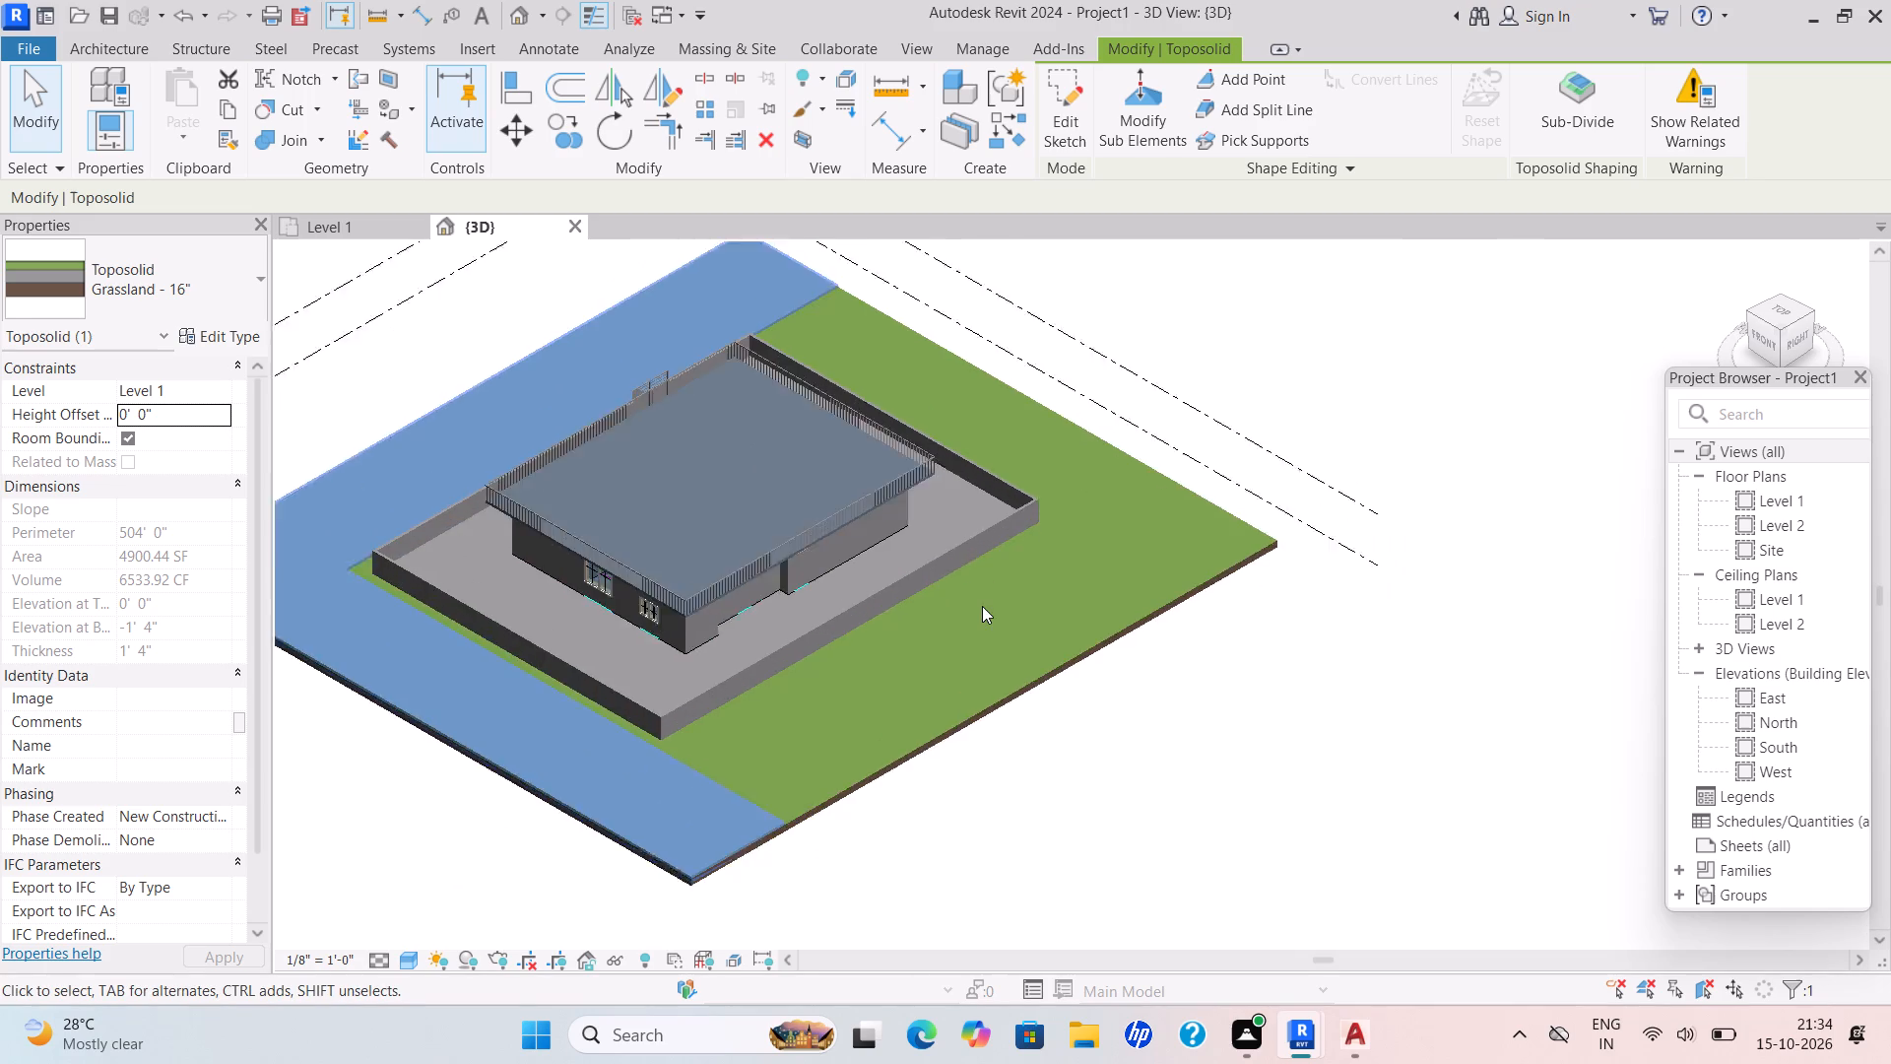
scroll(966, 610, down, 1)
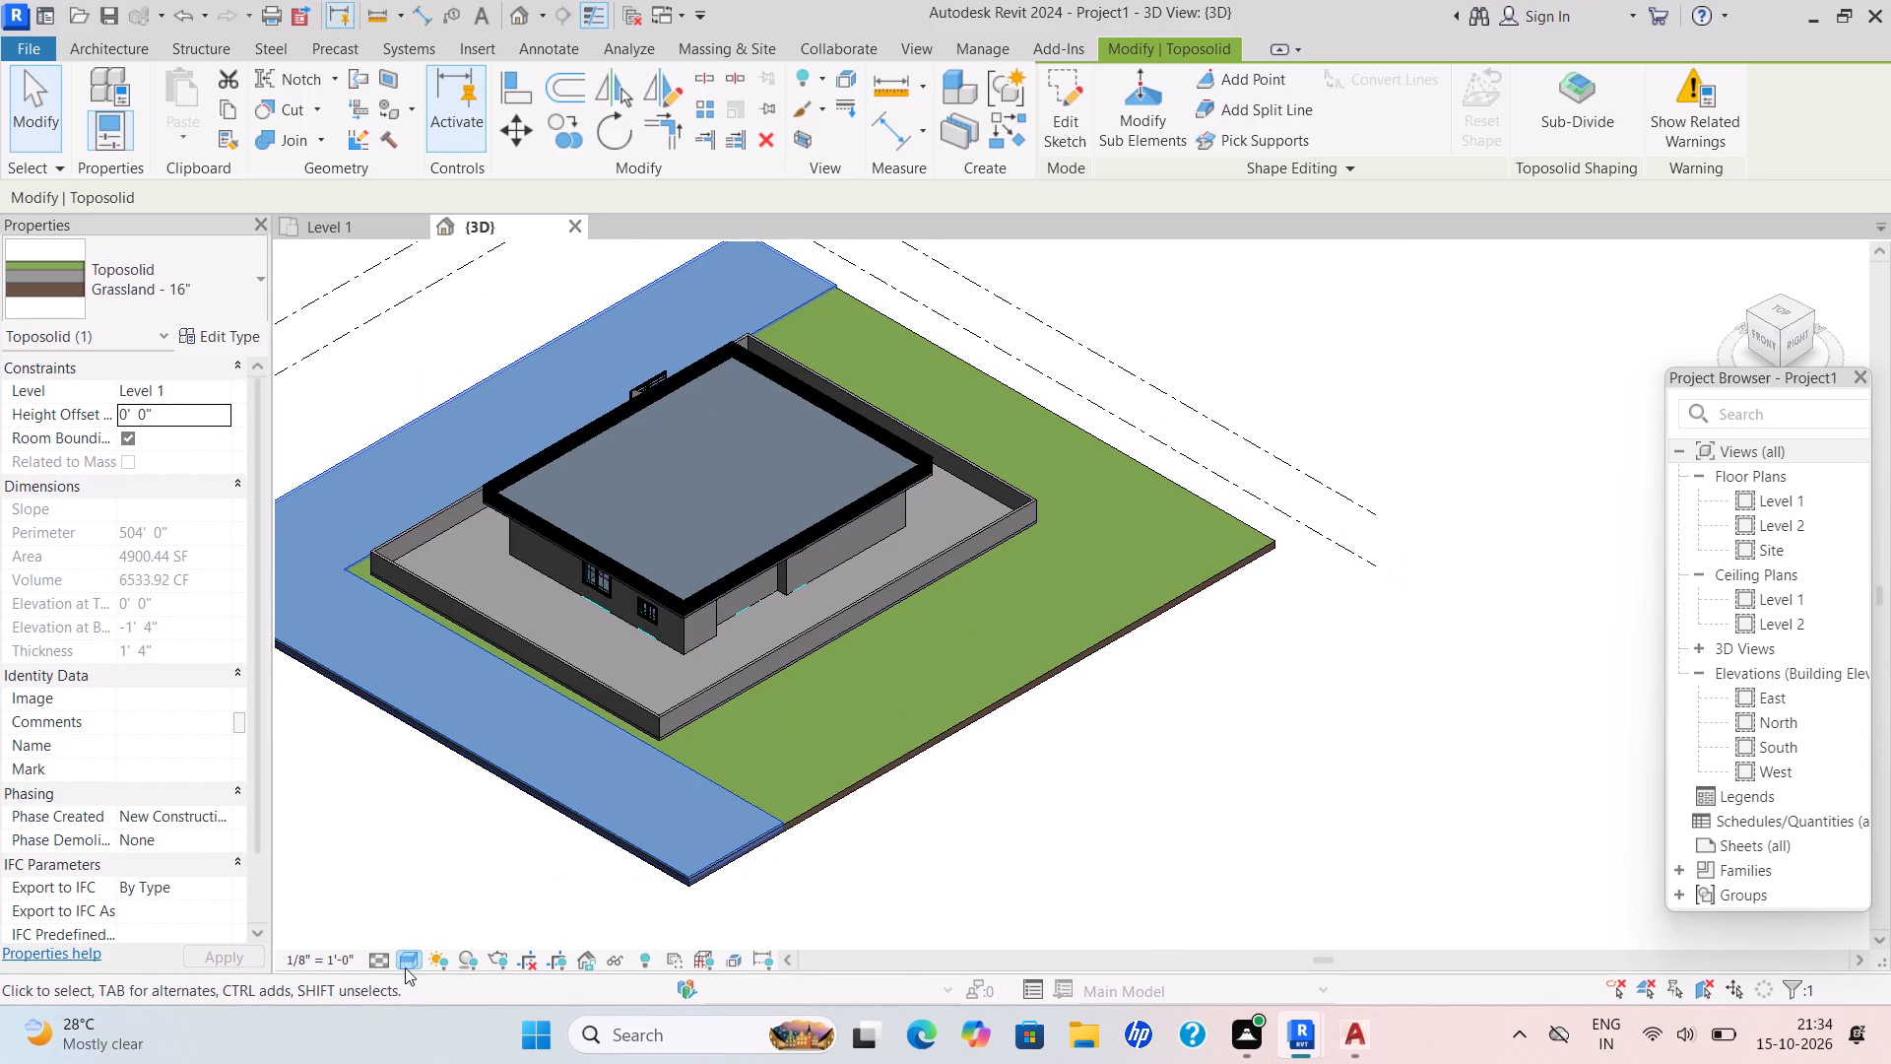
click(405, 965)
click(484, 936)
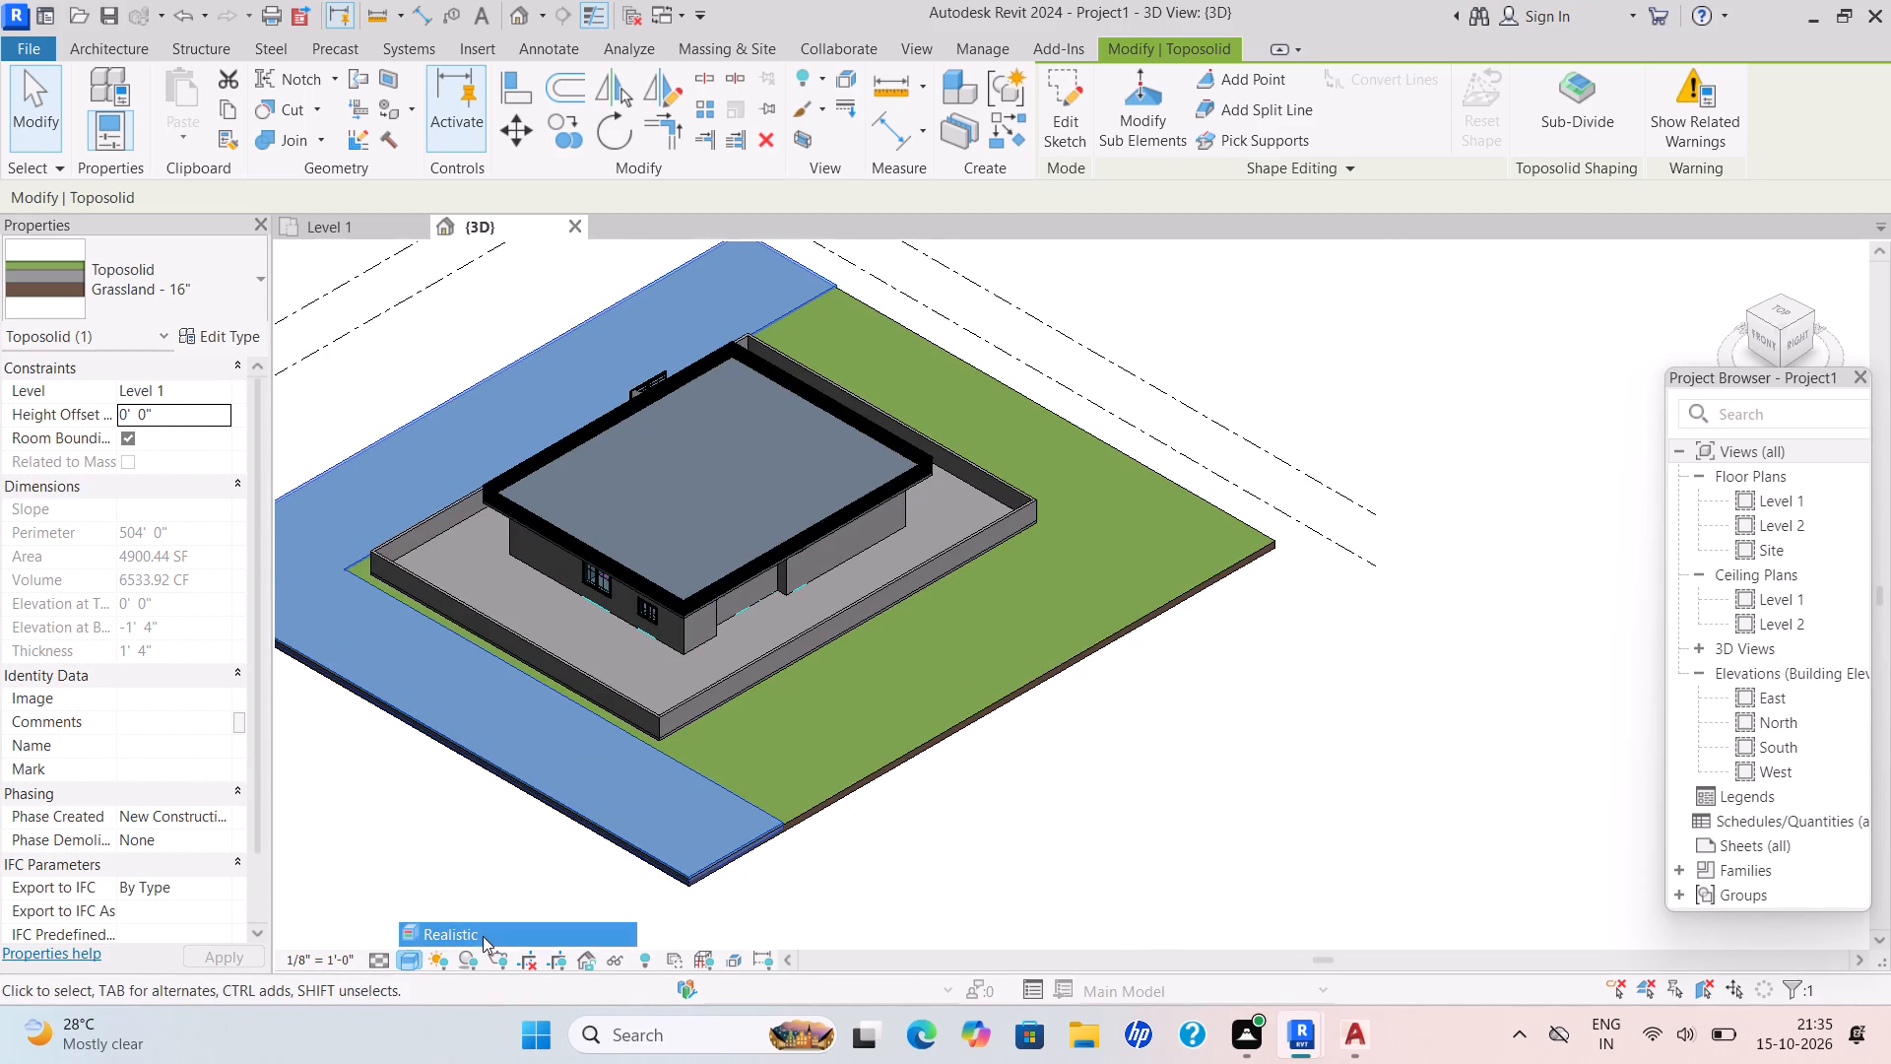
Paint the top face of the L-shaped toposolid strip with the Analytical Surface - Underground Walls material.
scroll(893, 673, up, 1)
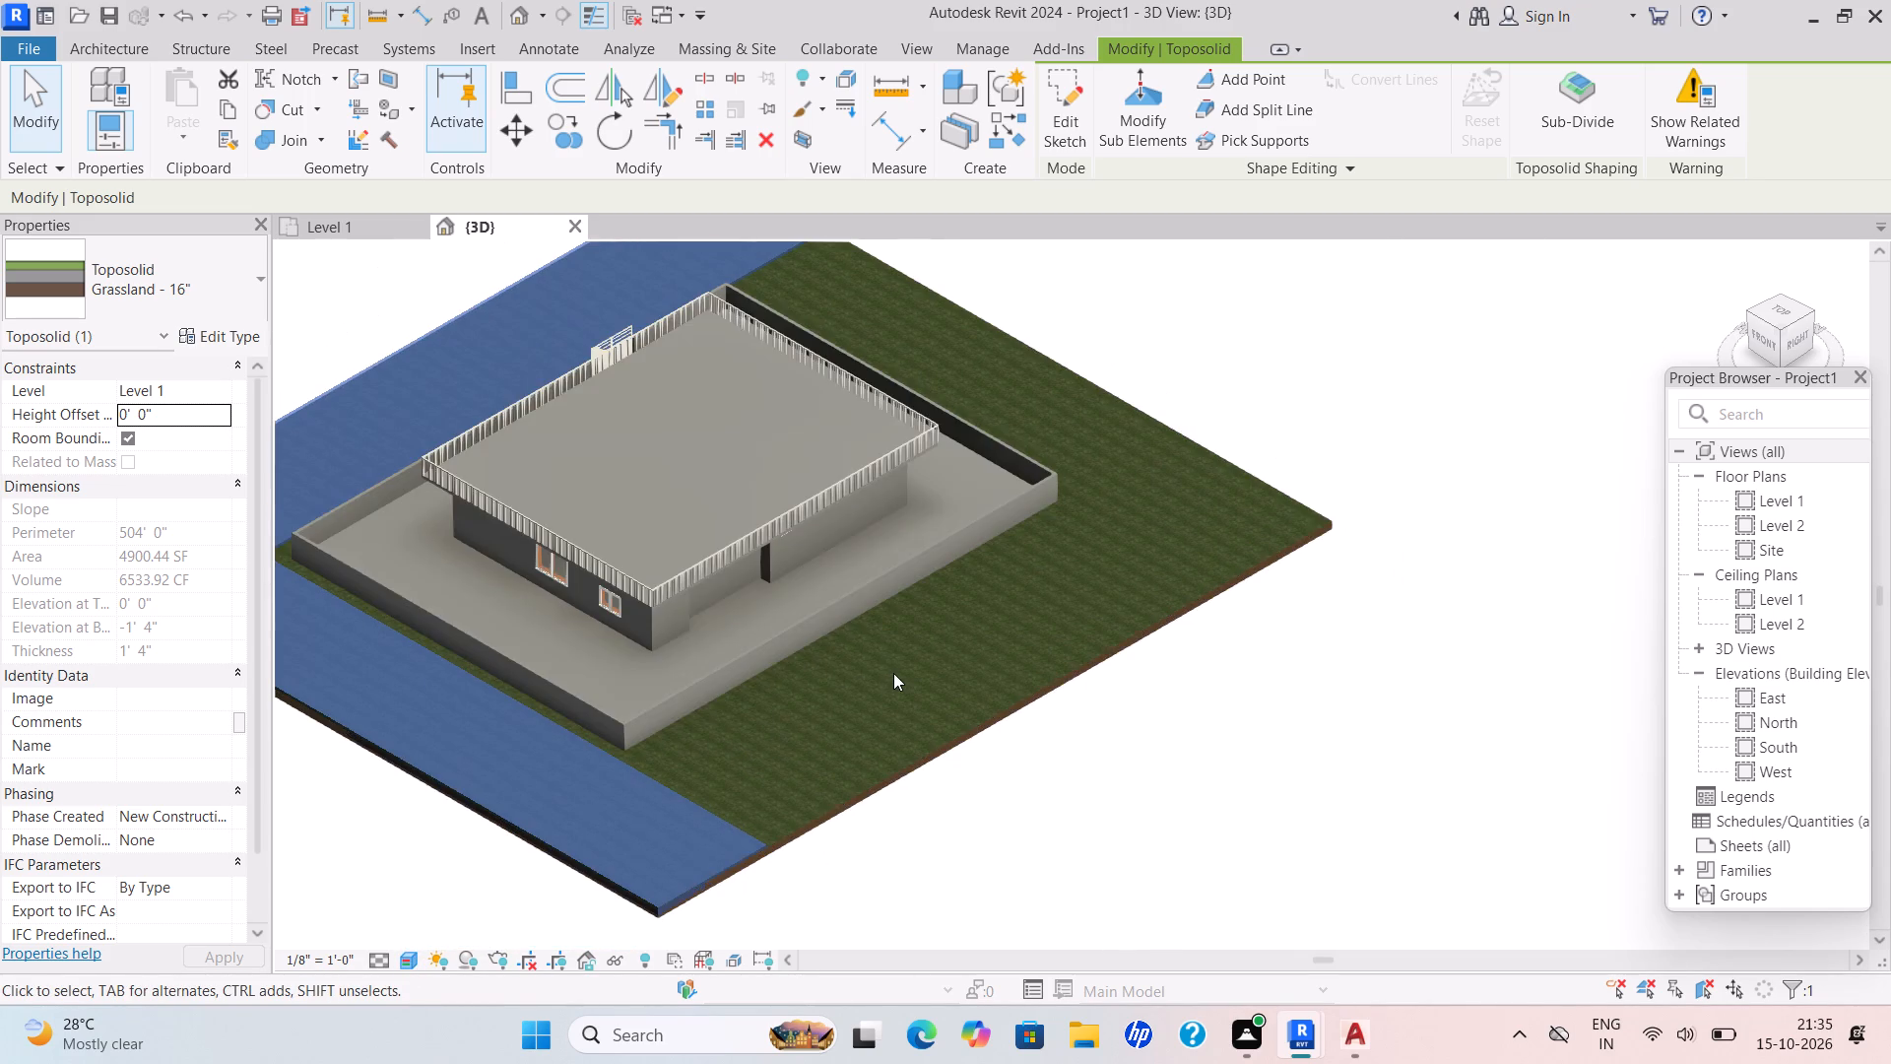
click(411, 110)
click(416, 140)
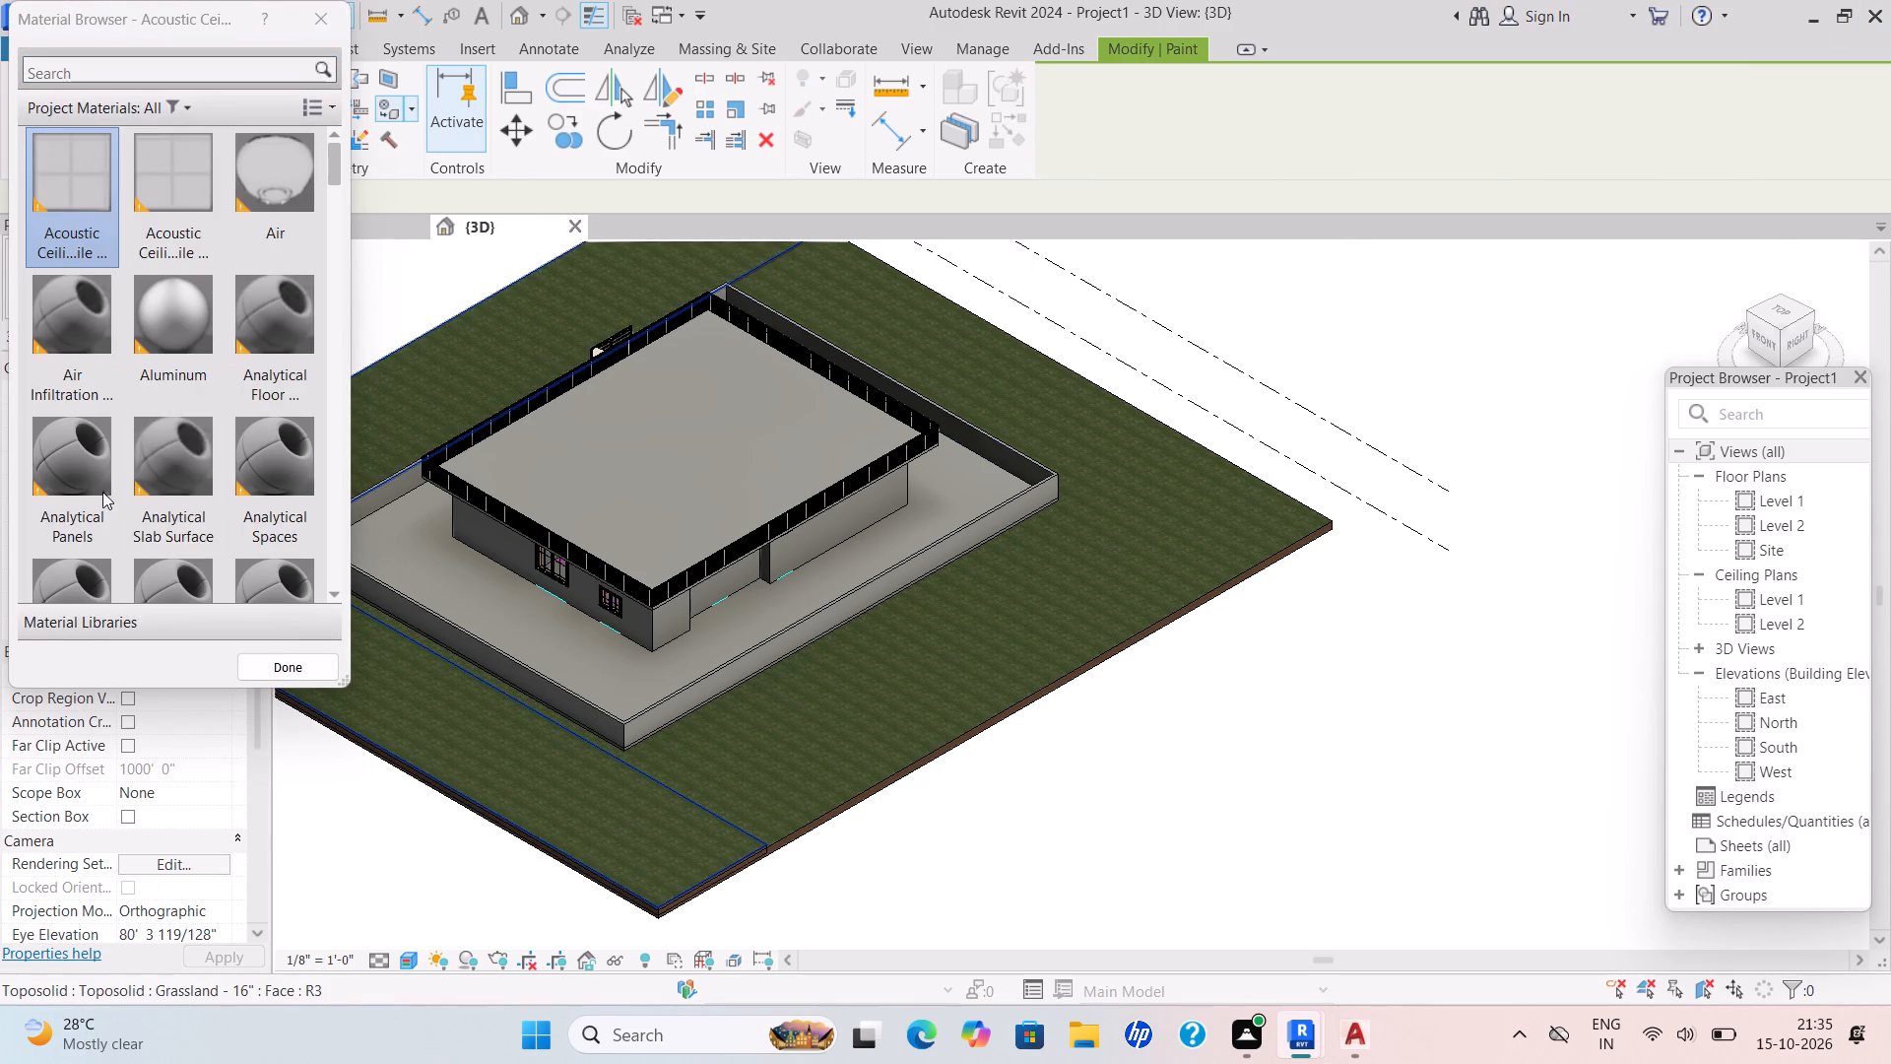
scroll(192, 380, up, 3)
scroll(190, 378, down, 2)
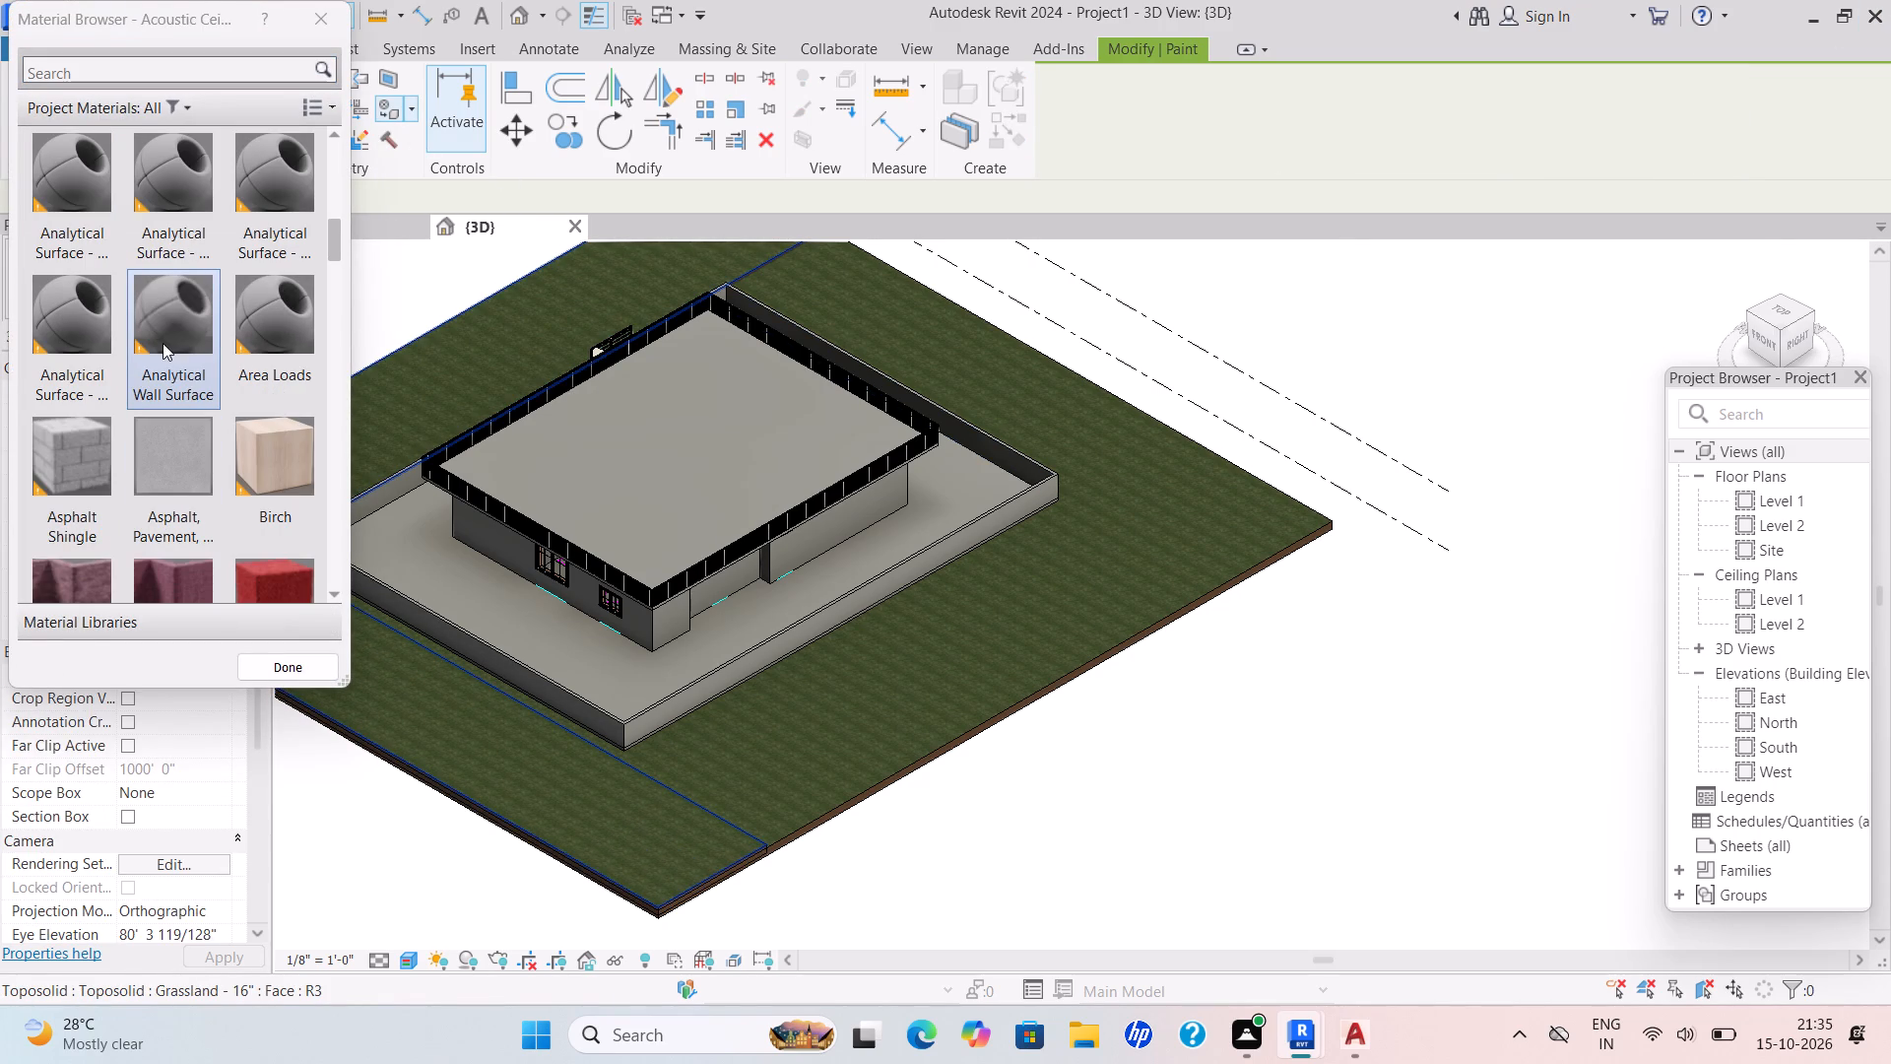
click(69, 312)
click(438, 375)
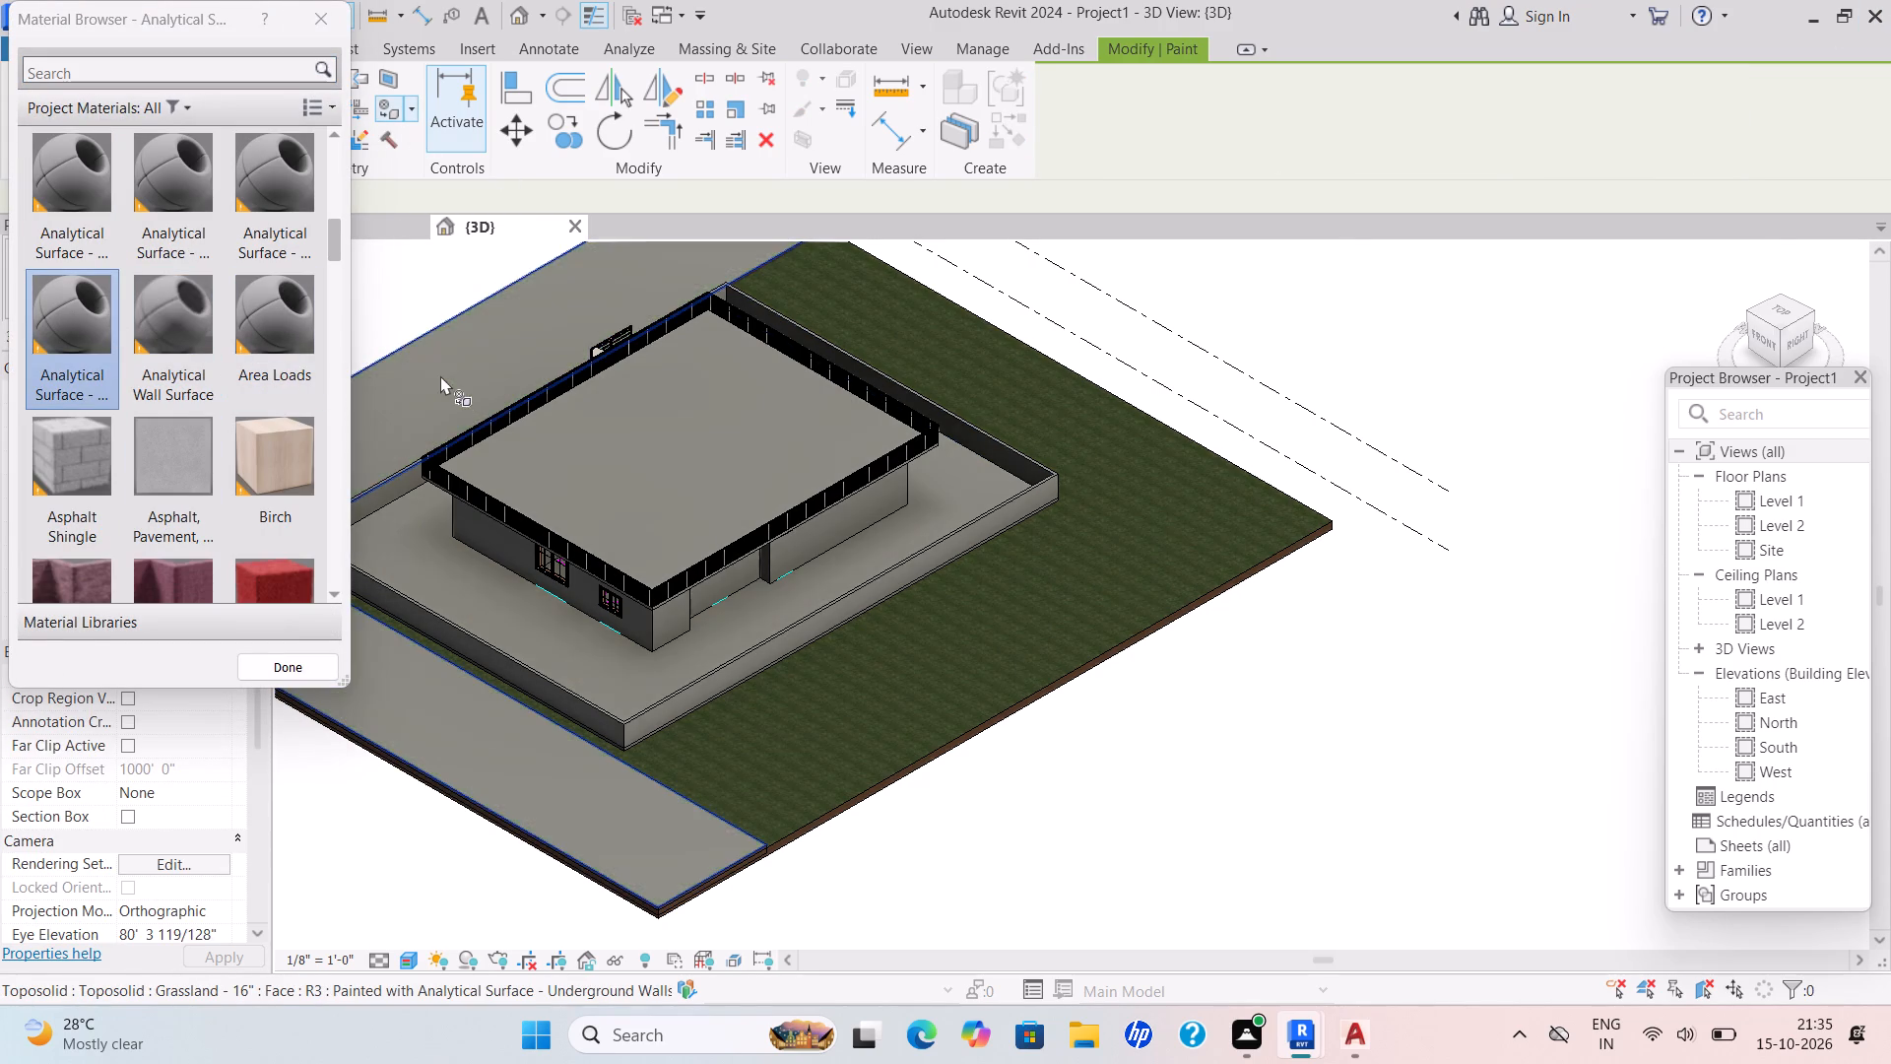
scroll(578, 417, down, 7)
middle_drag(615, 454, 666, 534)
scroll(669, 535, up, 1)
scroll(902, 452, up, 4)
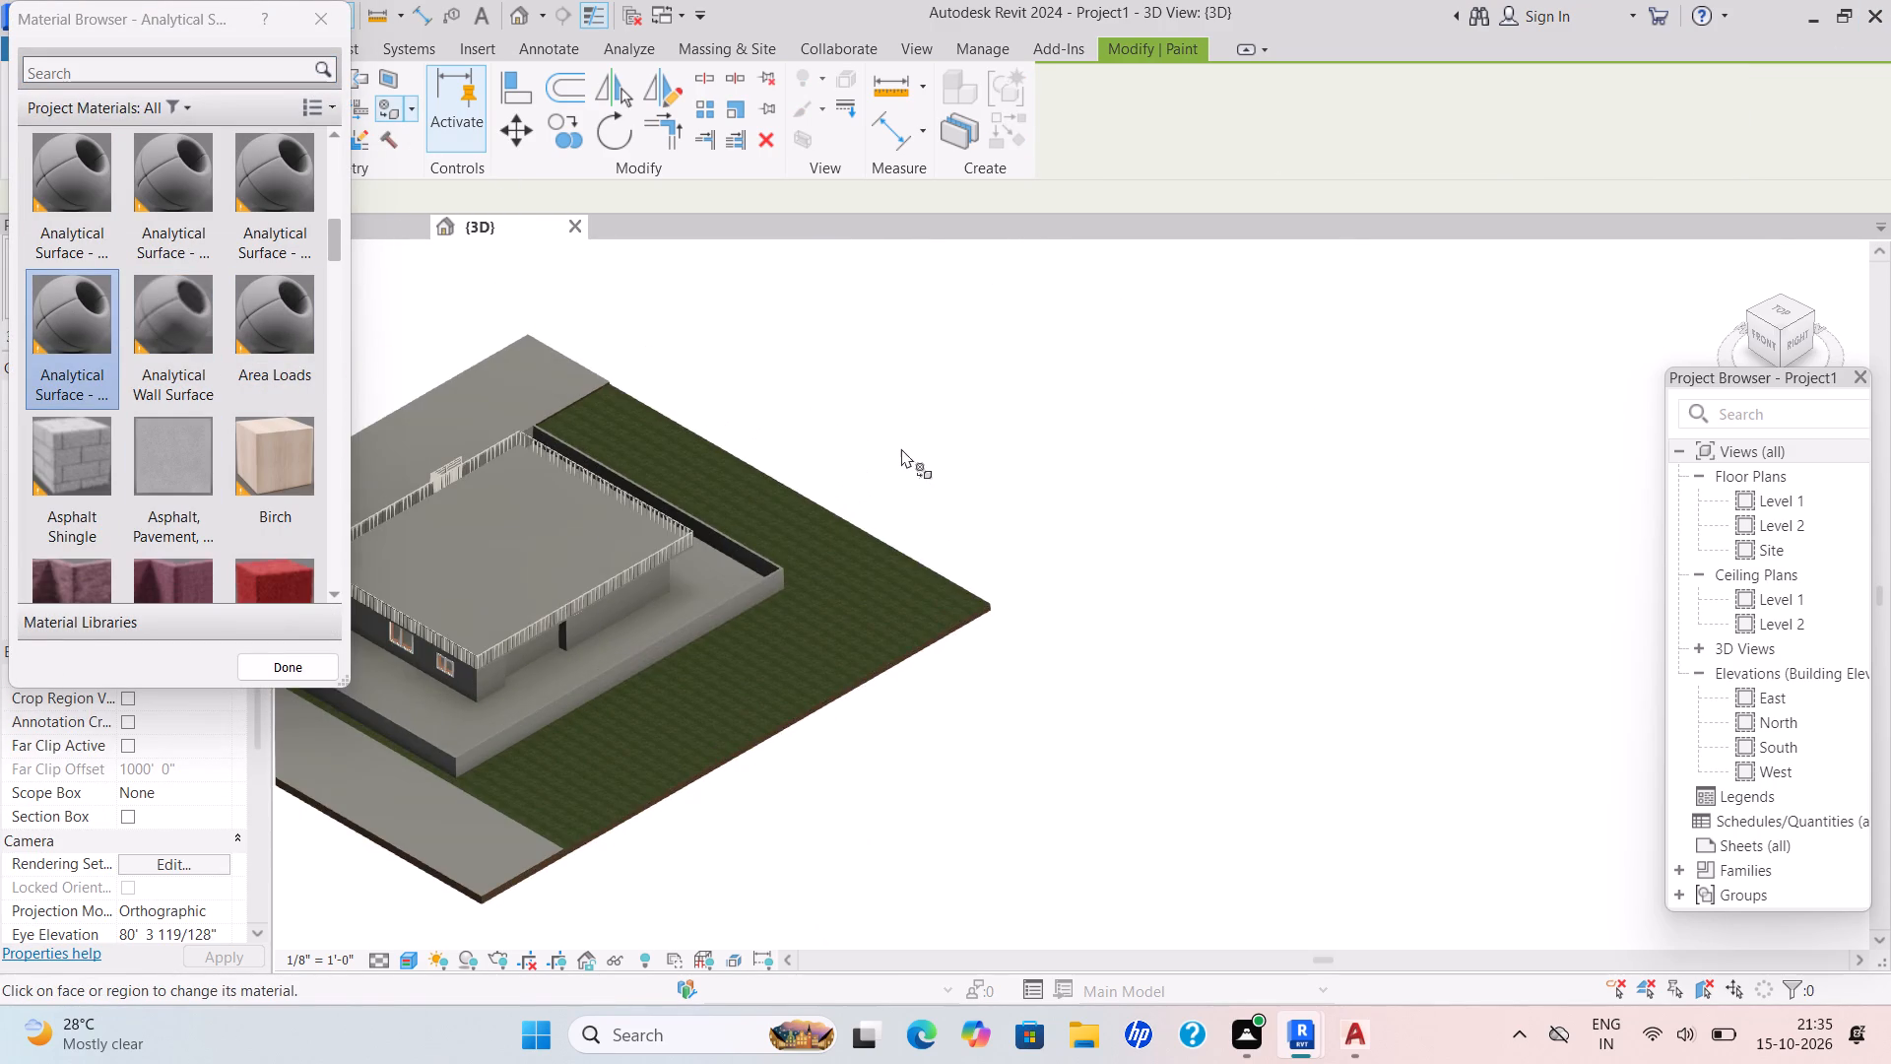
click(343, 19)
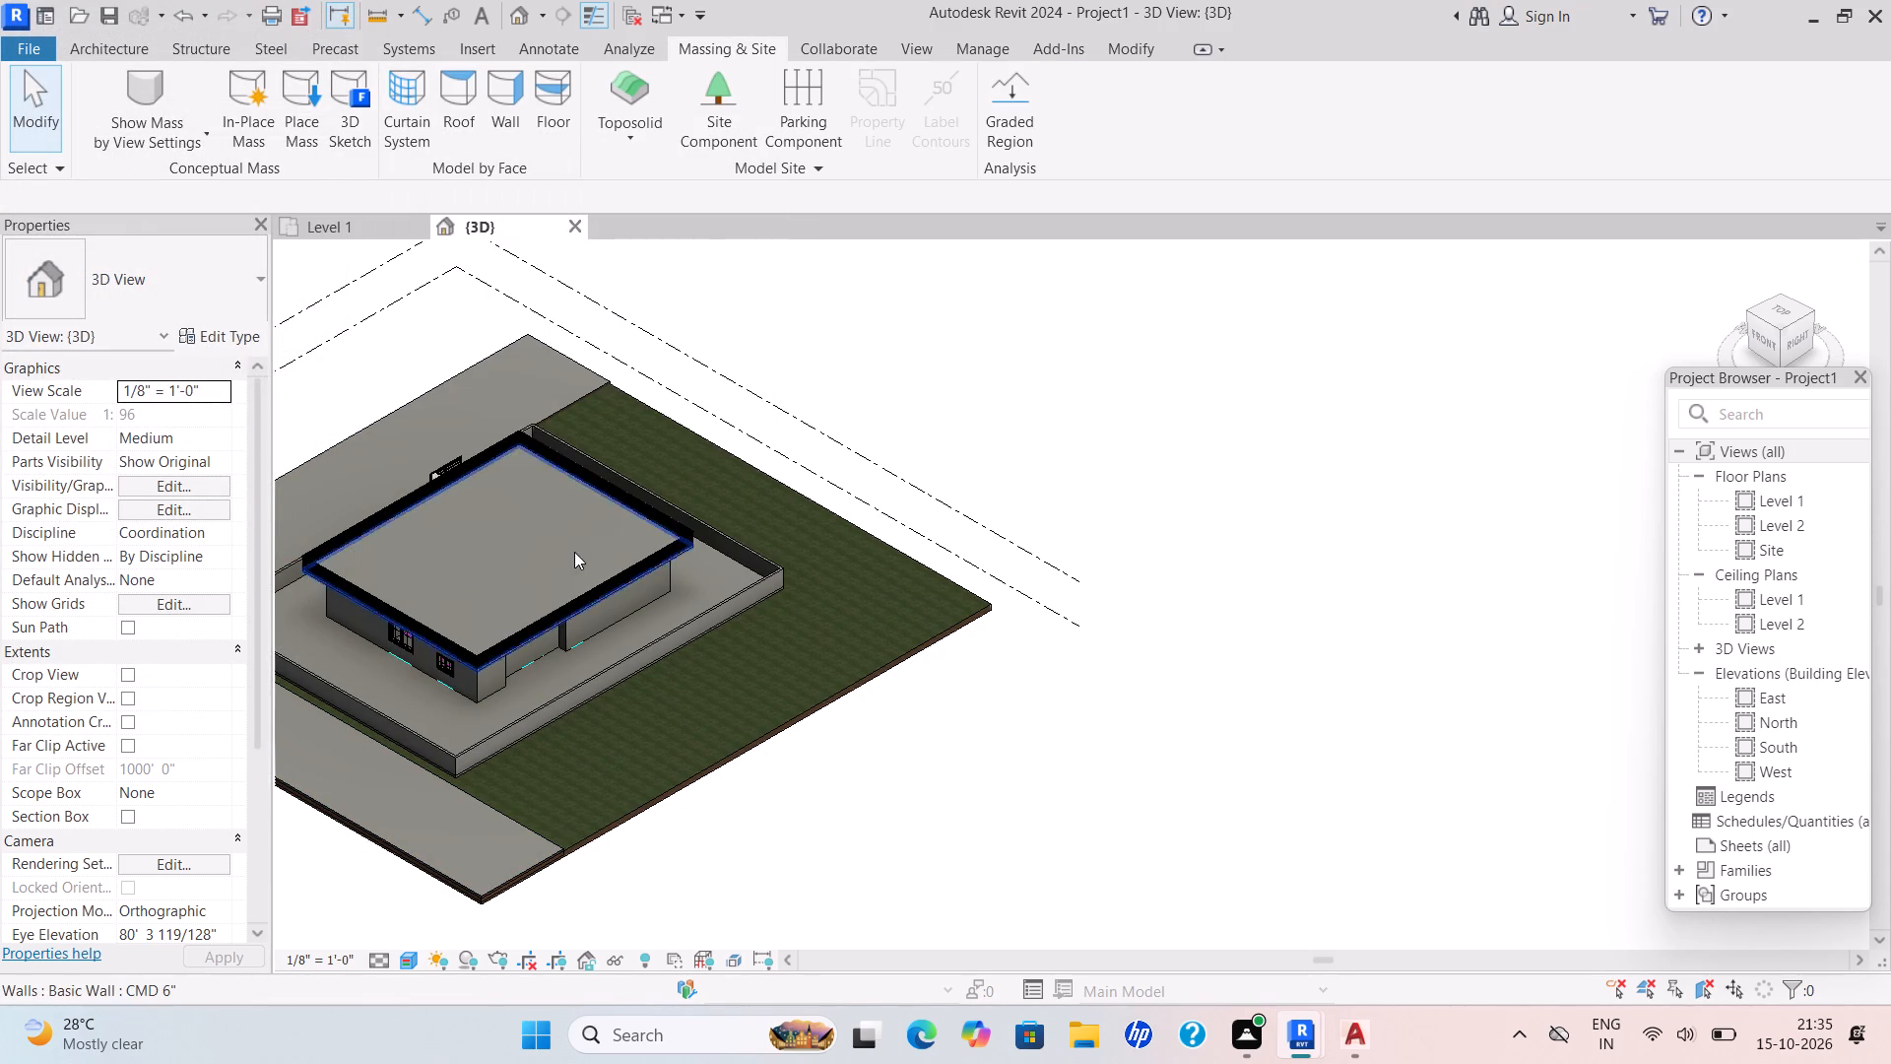
Paint the windowed exterior wall face and the adjoining short wall face at the building's corner with Wood - Stained.
scroll(554, 588, up, 5)
scroll(868, 518, down, 2)
scroll(523, 735, up, 5)
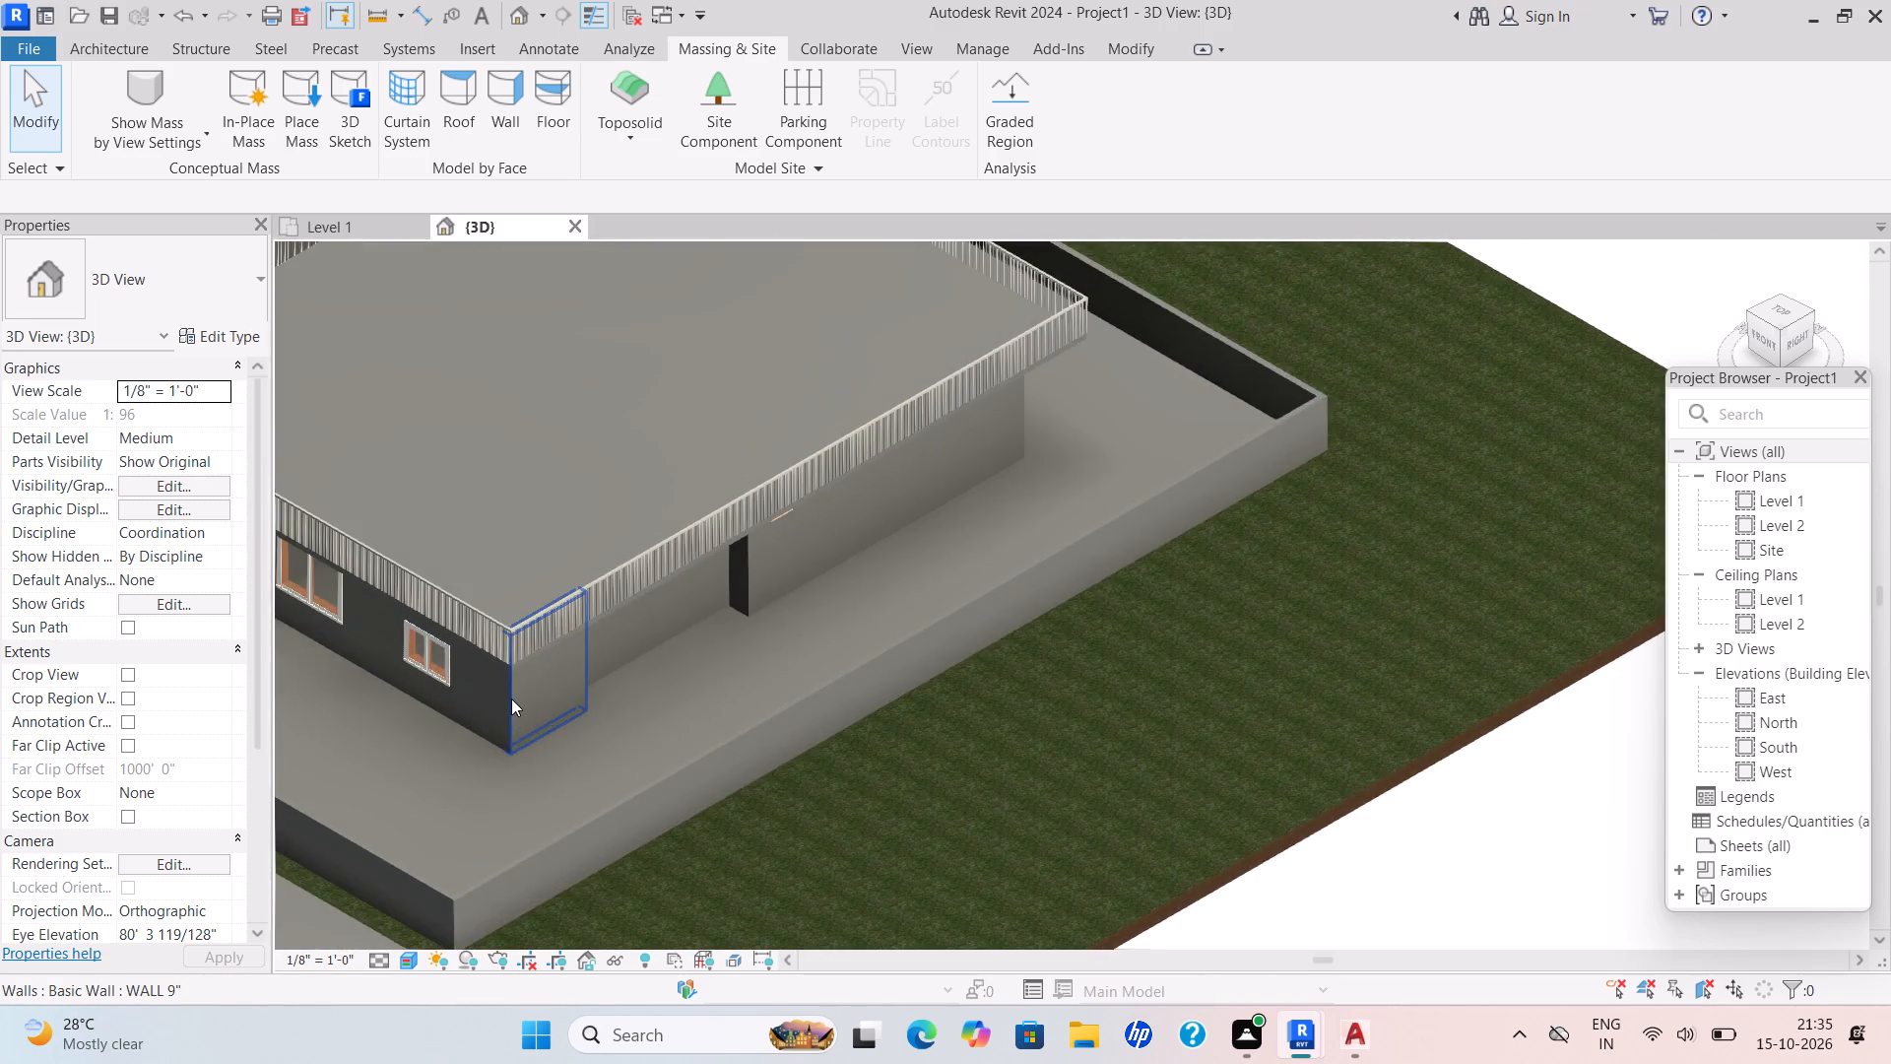
scroll(511, 698, up, 6)
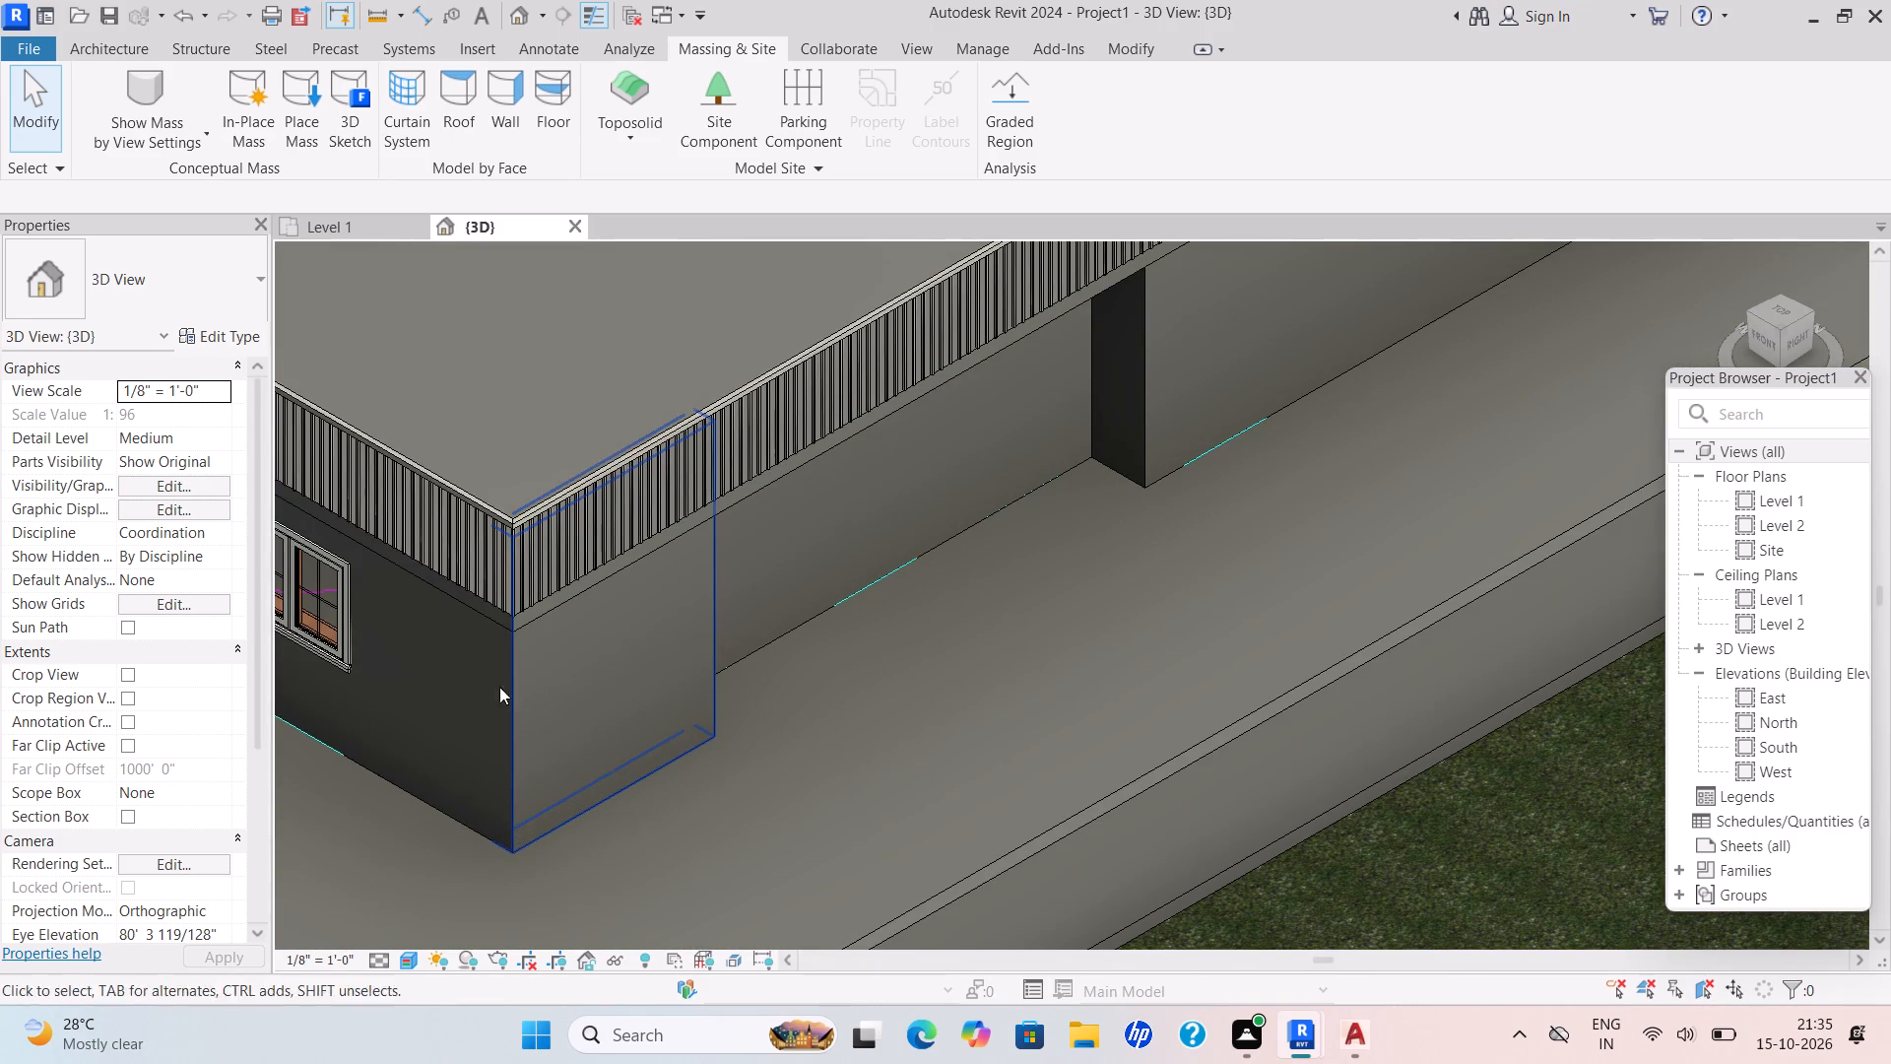
scroll(472, 667, up, 4)
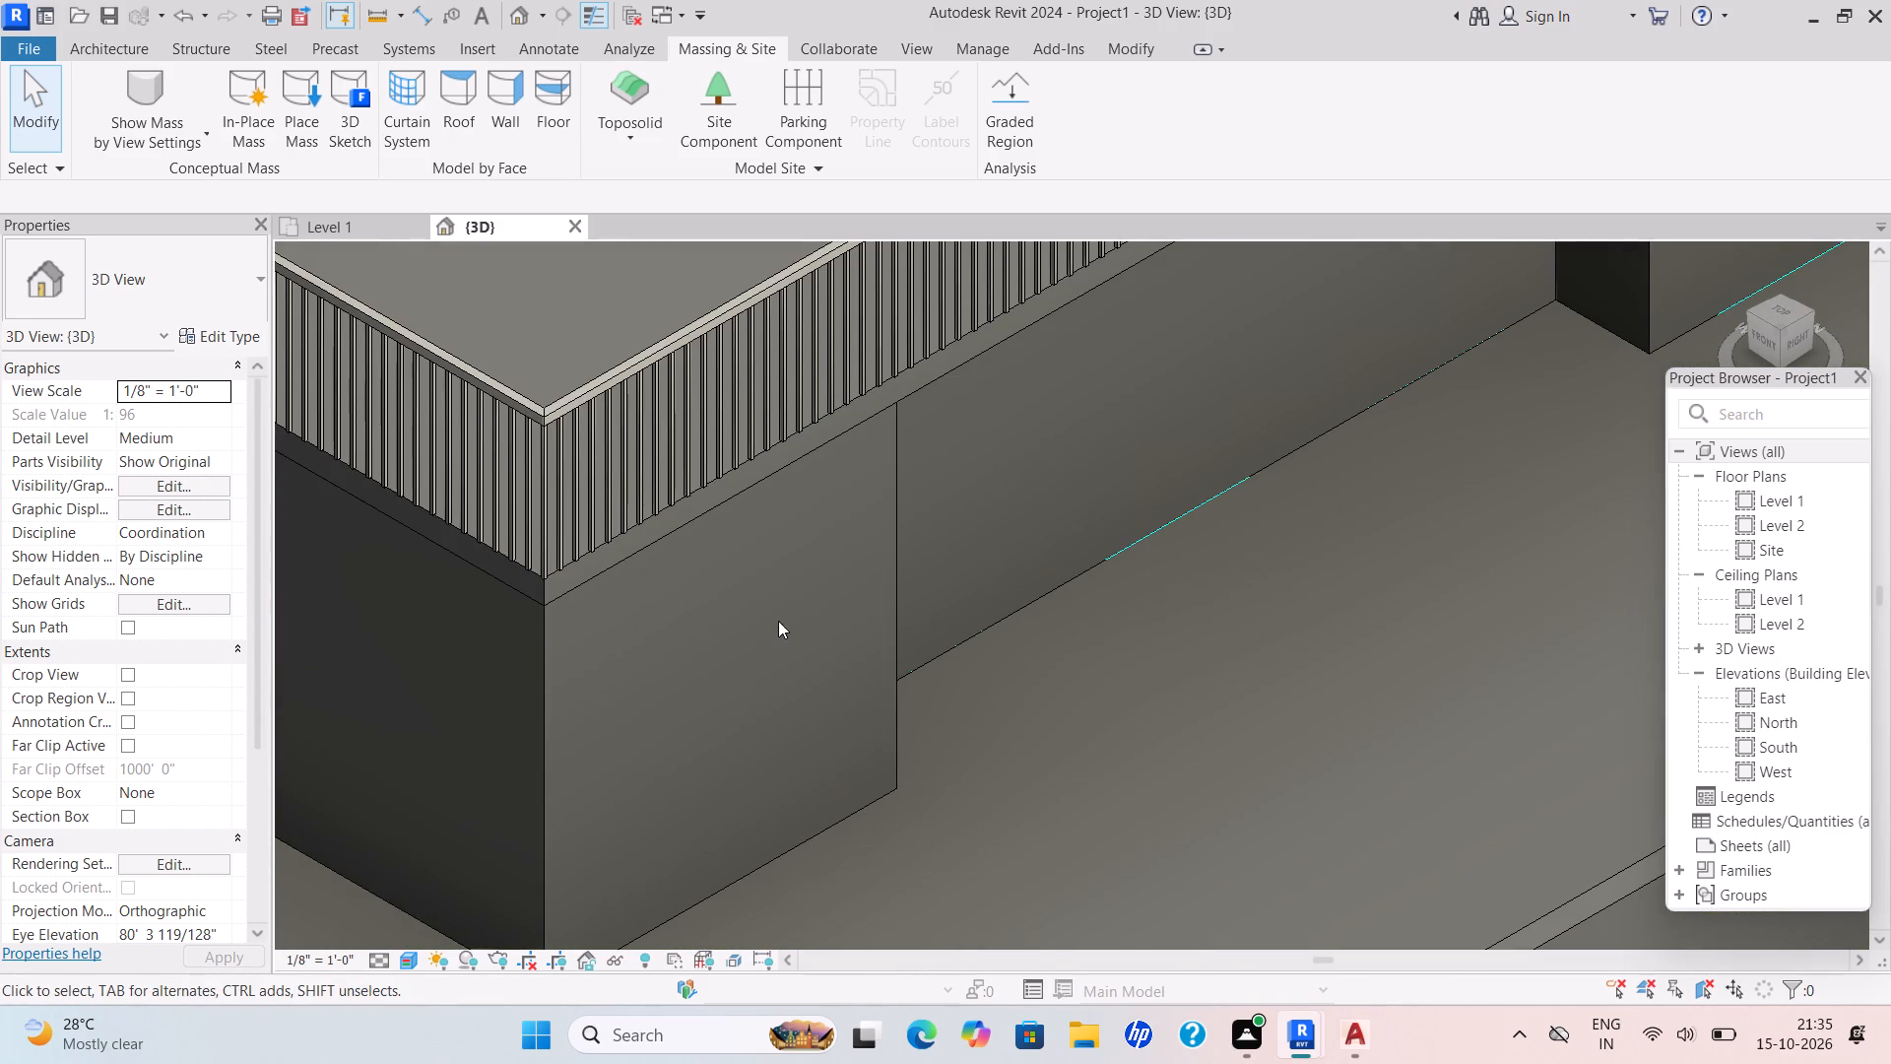
scroll(735, 595, down, 7)
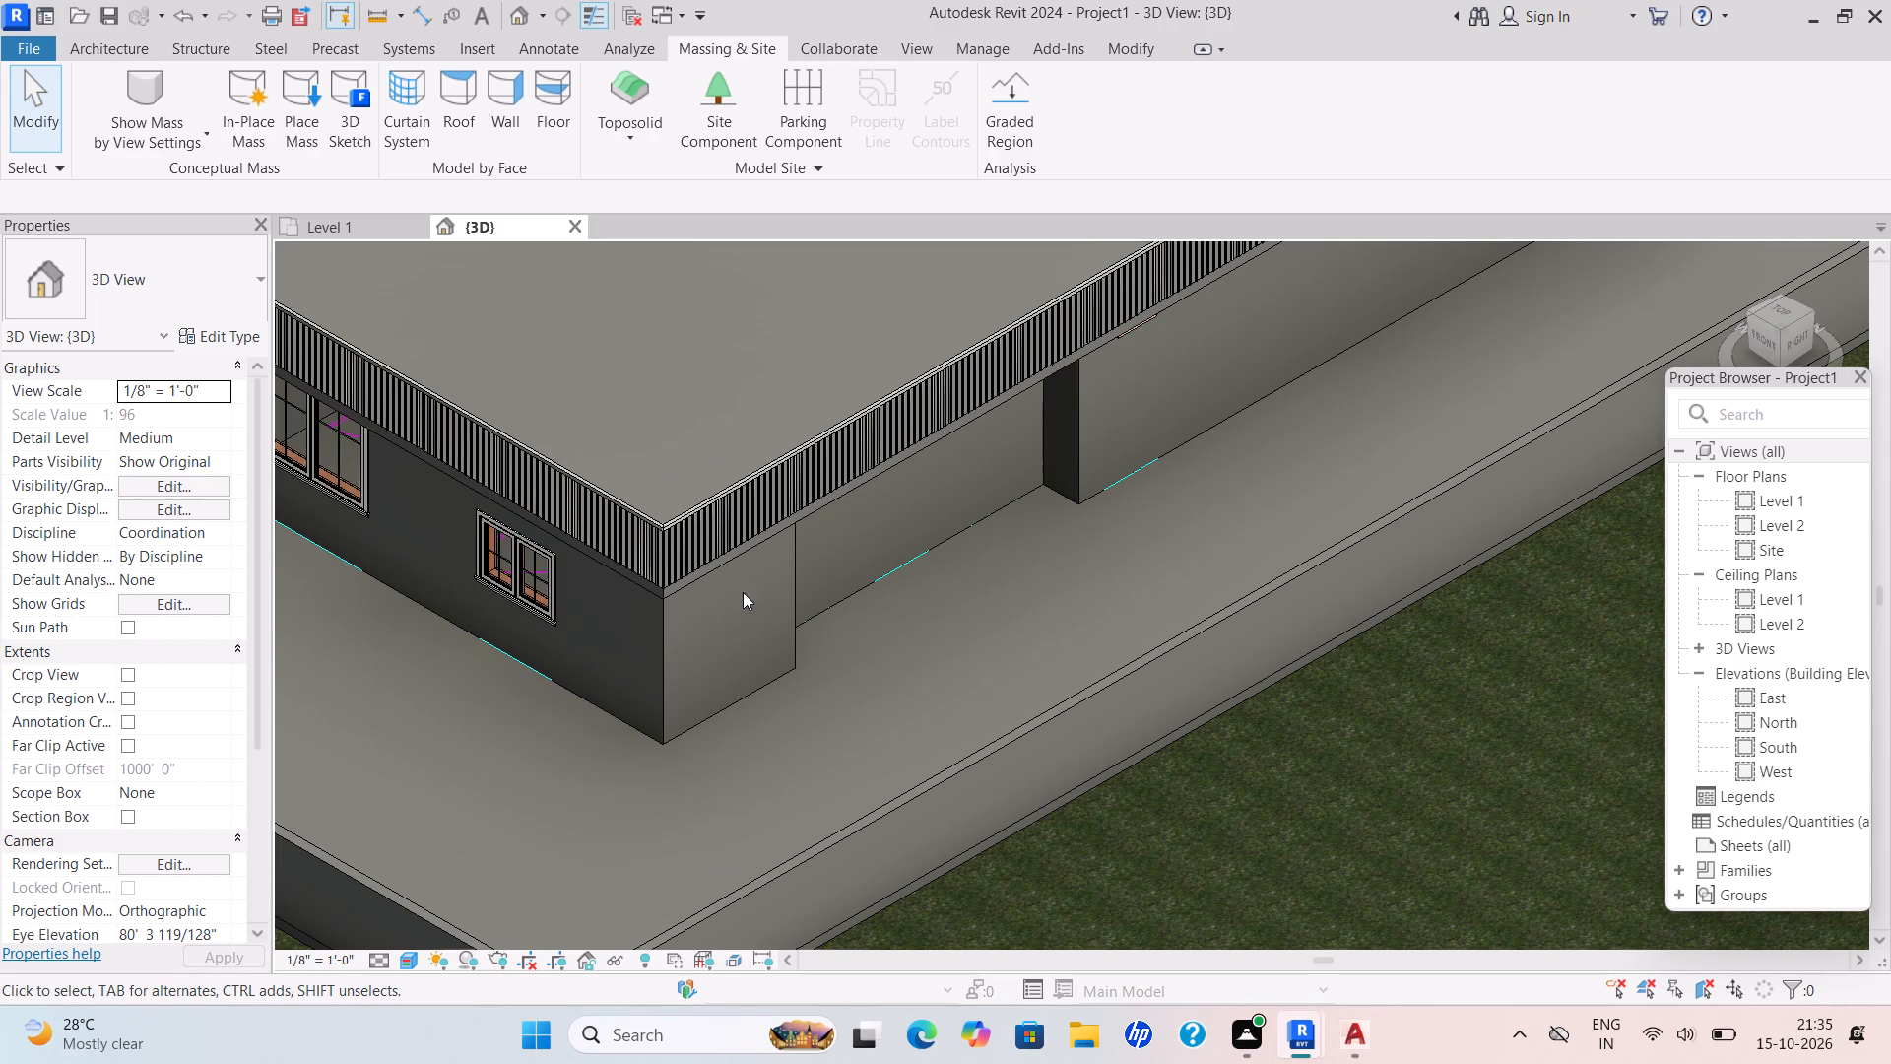
click(135, 42)
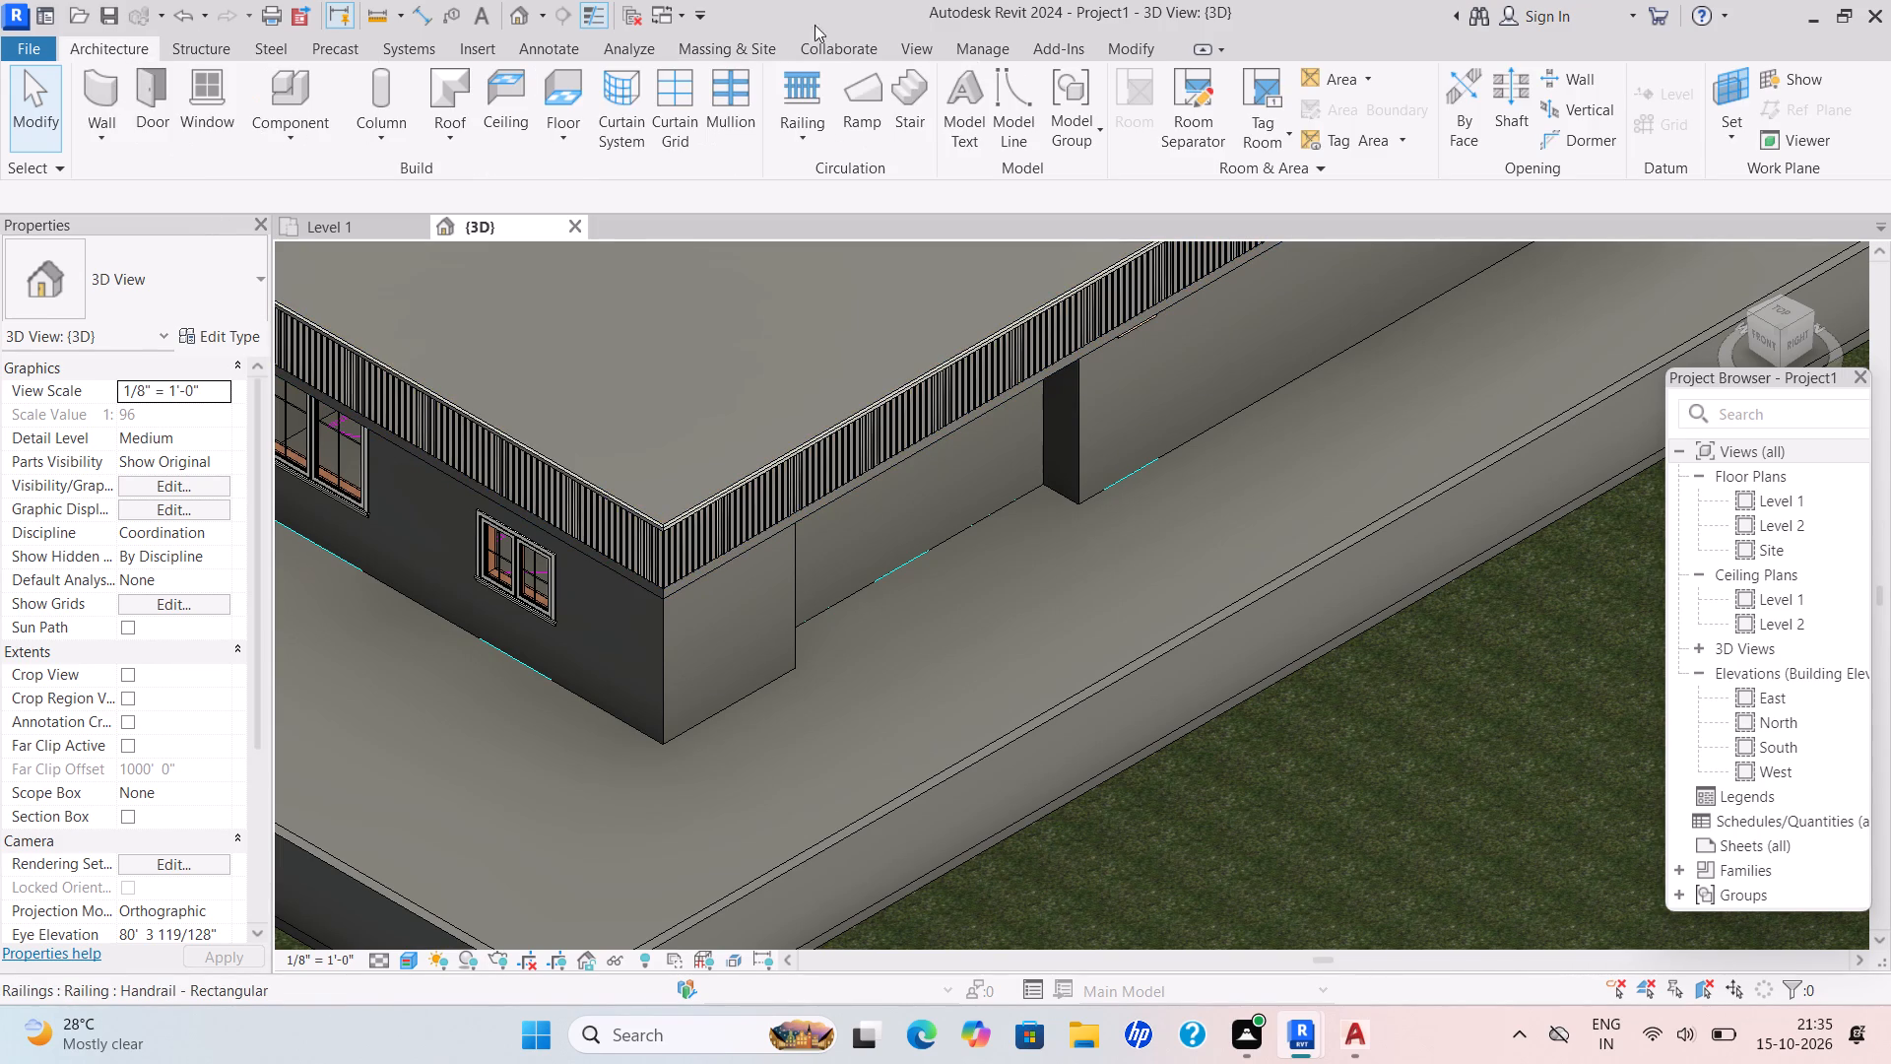
click(1199, 38)
click(1155, 50)
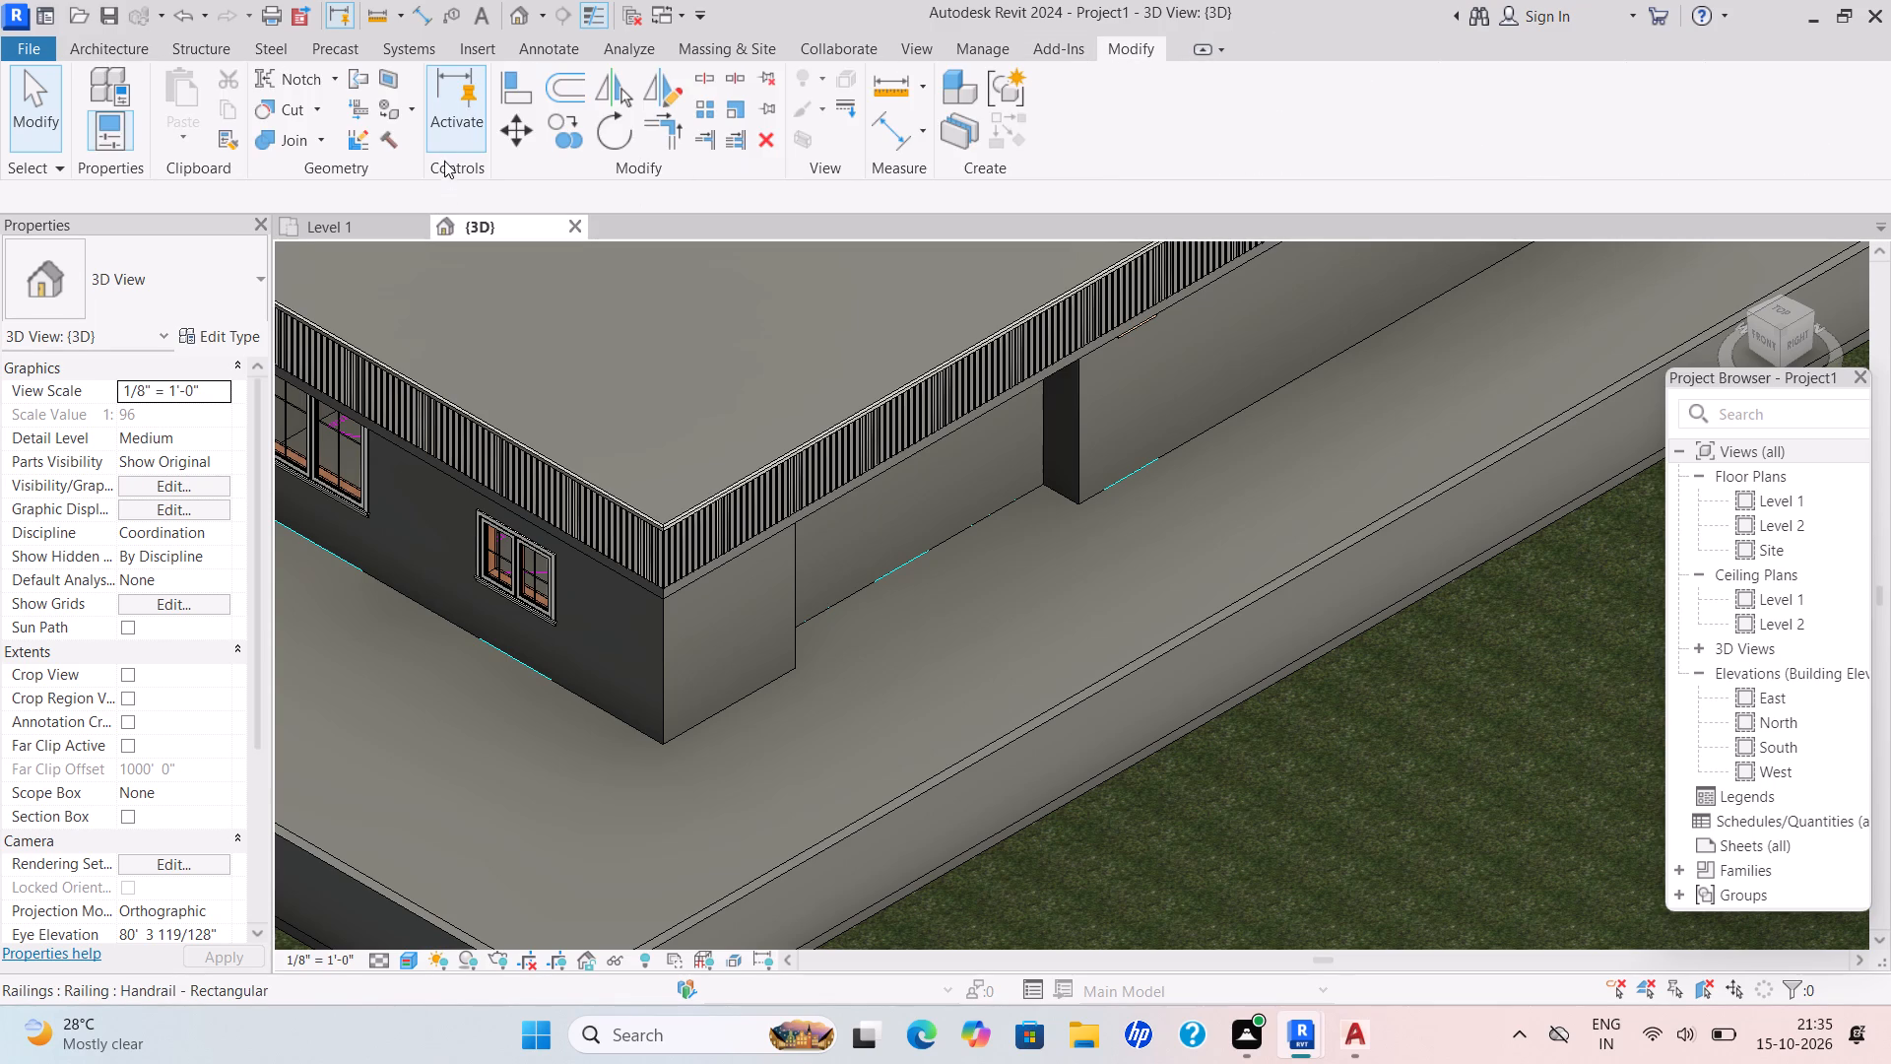
click(411, 109)
click(423, 137)
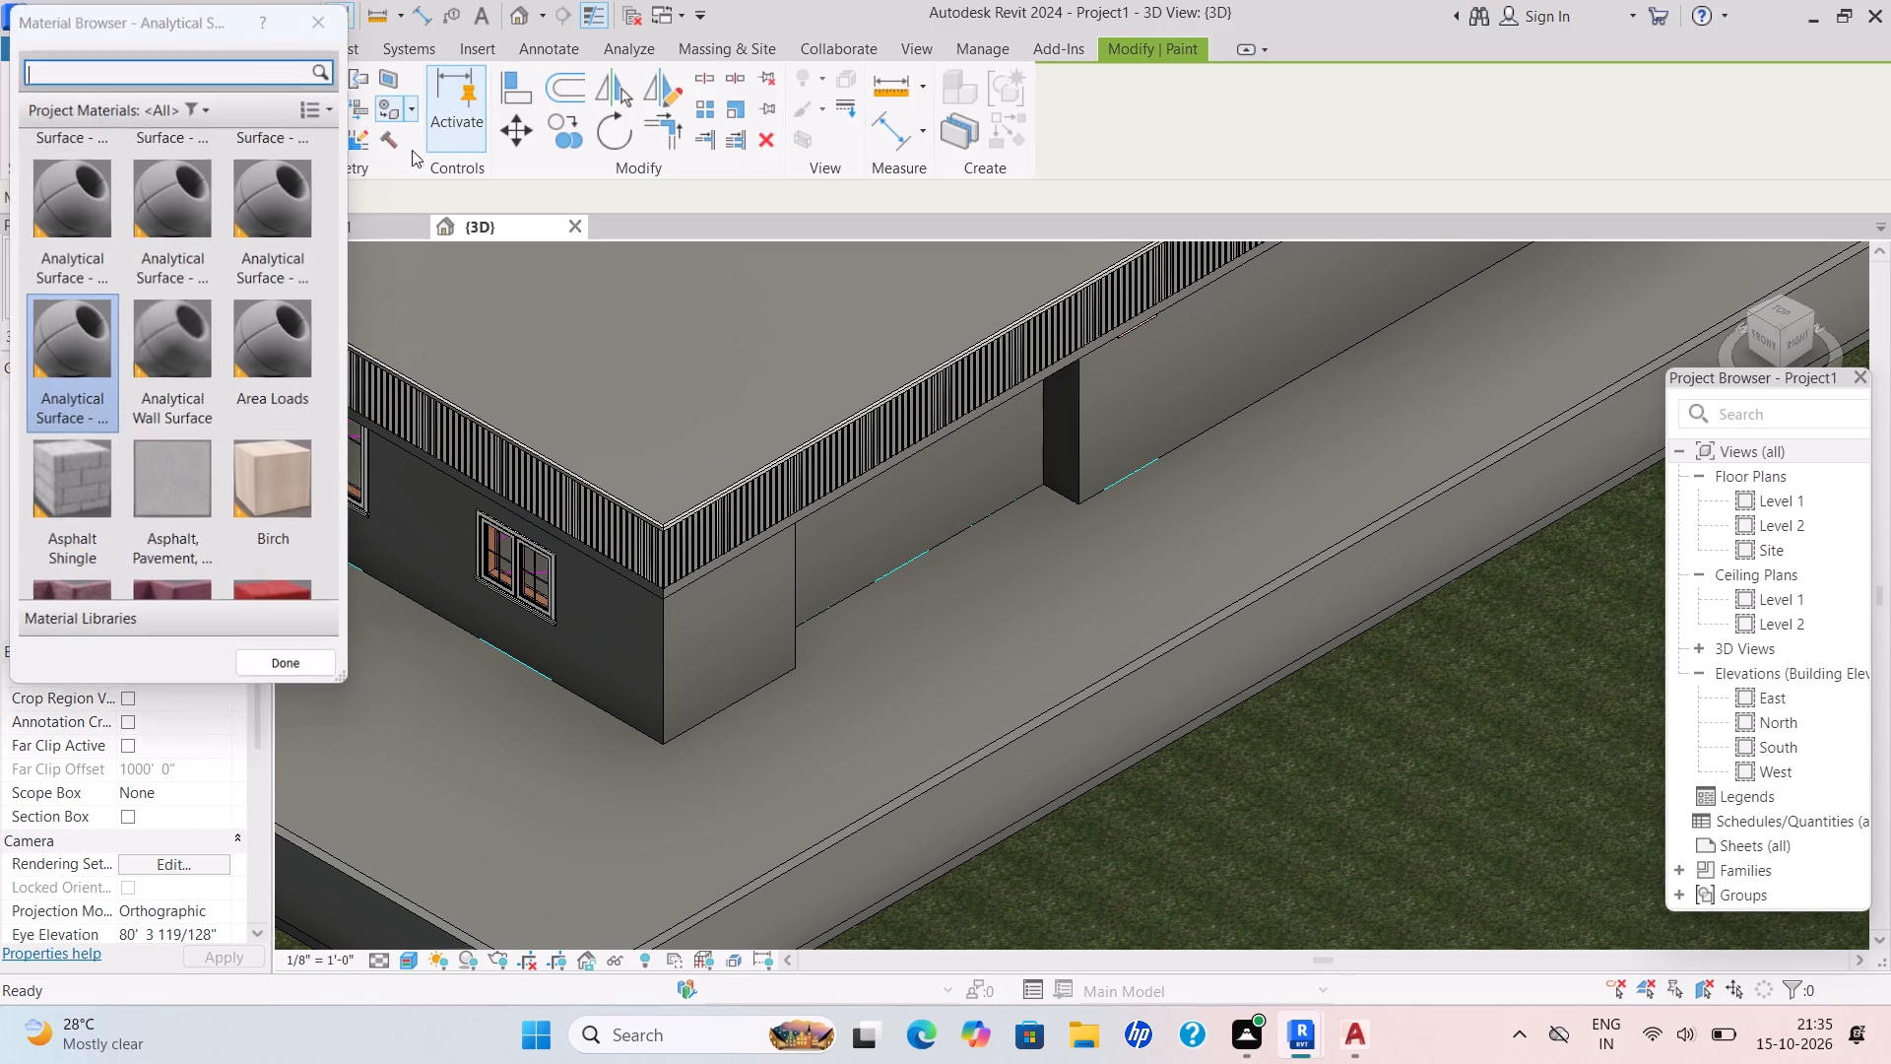
scroll(209, 354, down, 6)
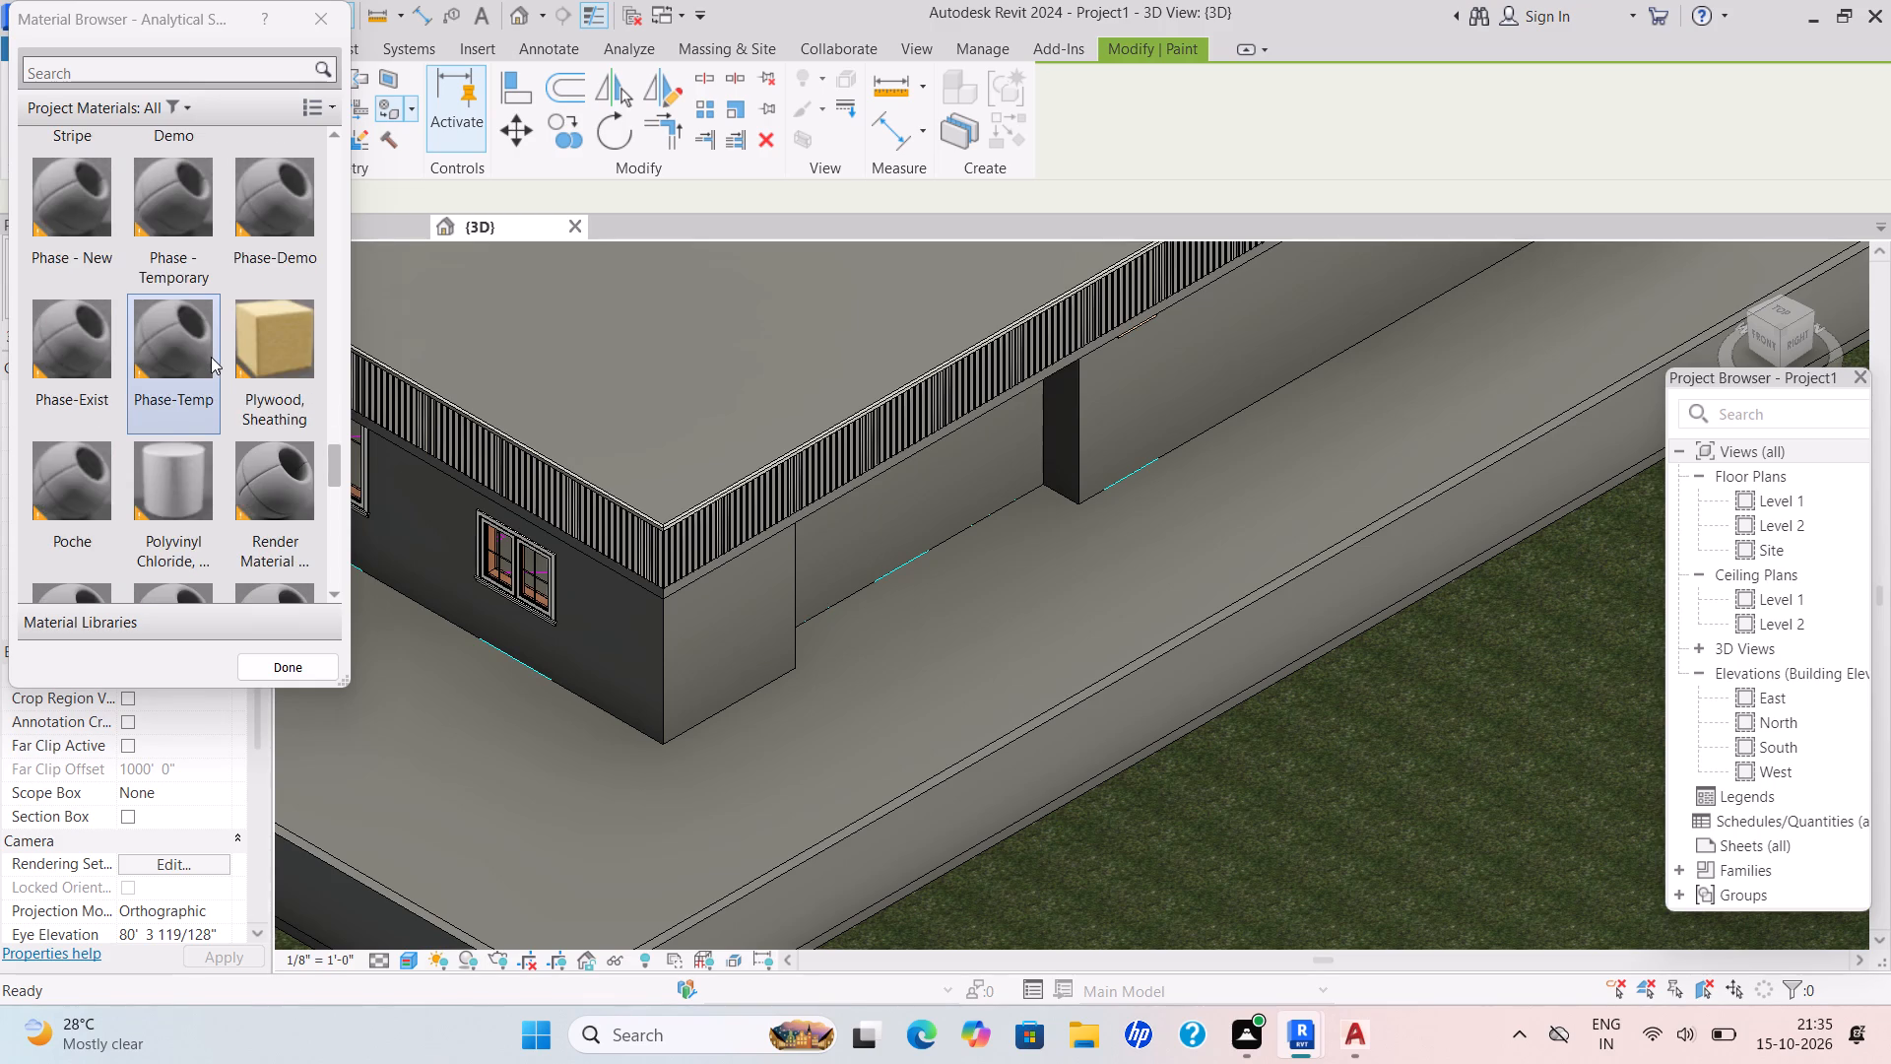
scroll(211, 357, up, 7)
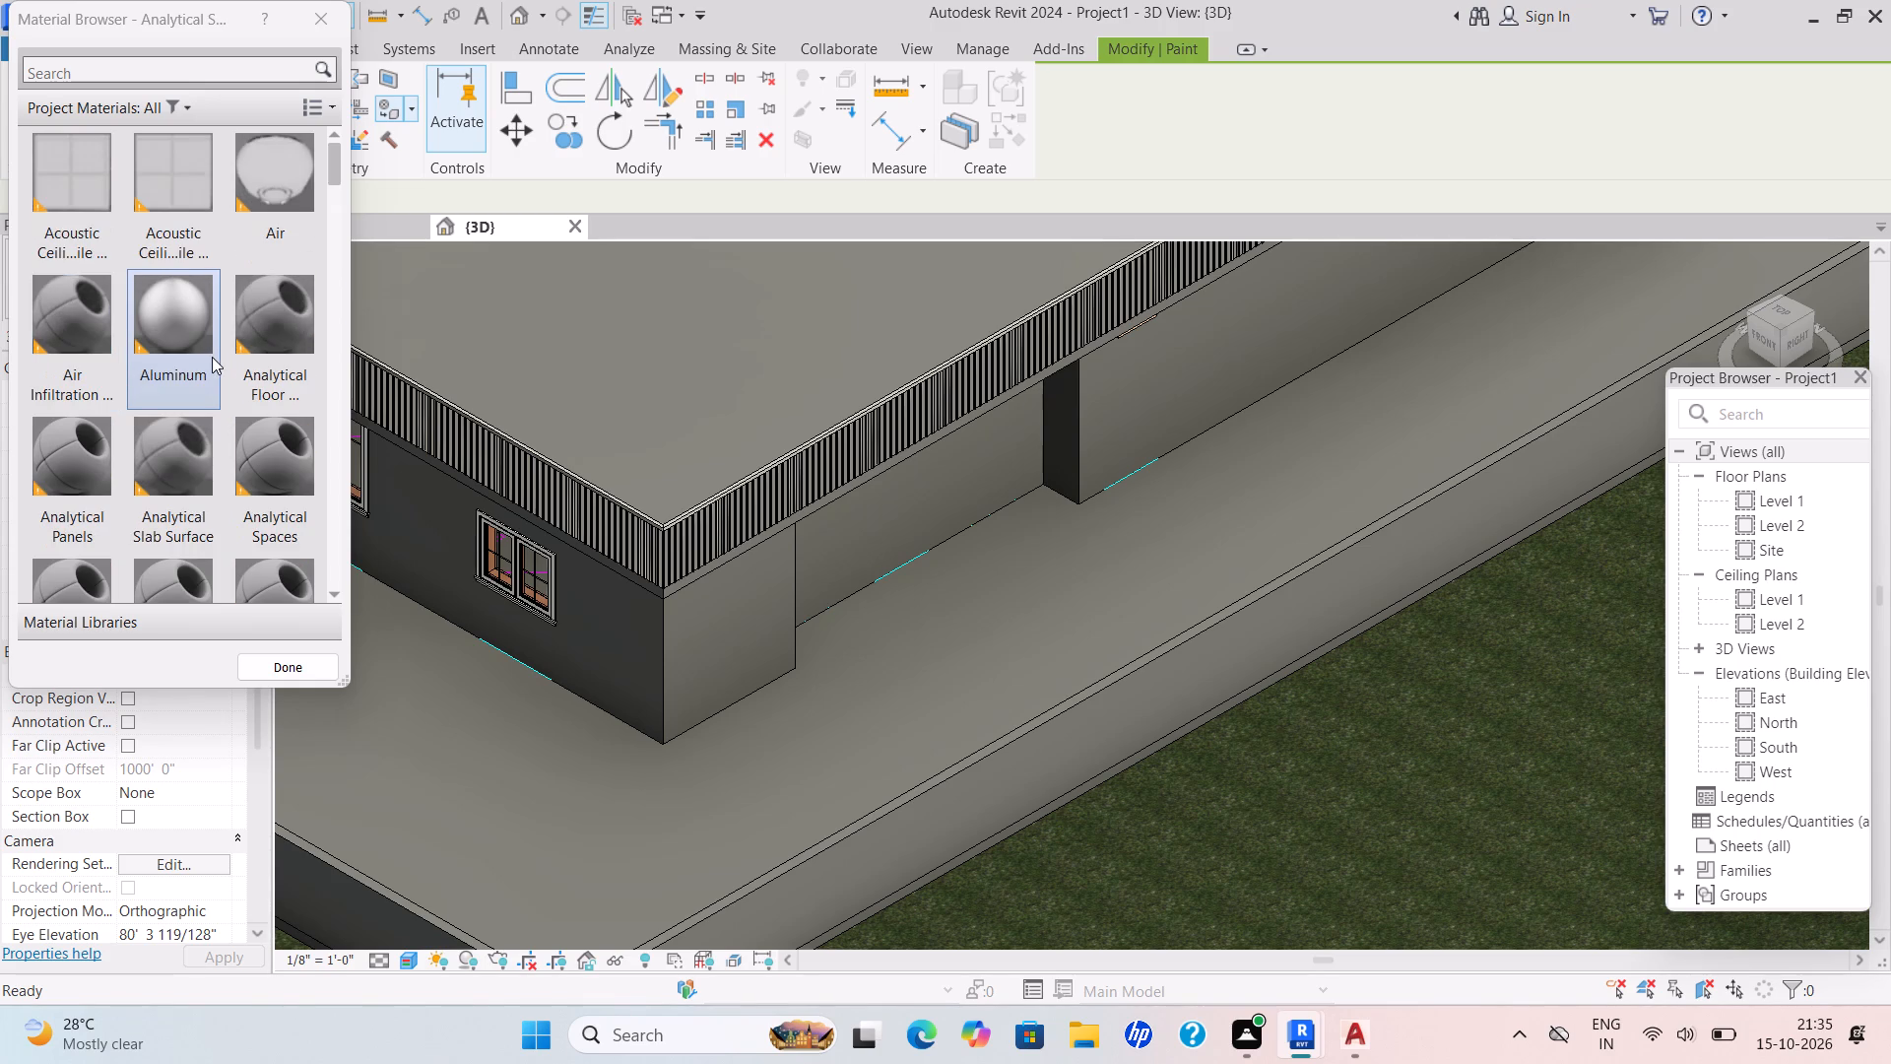
scroll(212, 357, up, 6)
scroll(223, 360, down, 2)
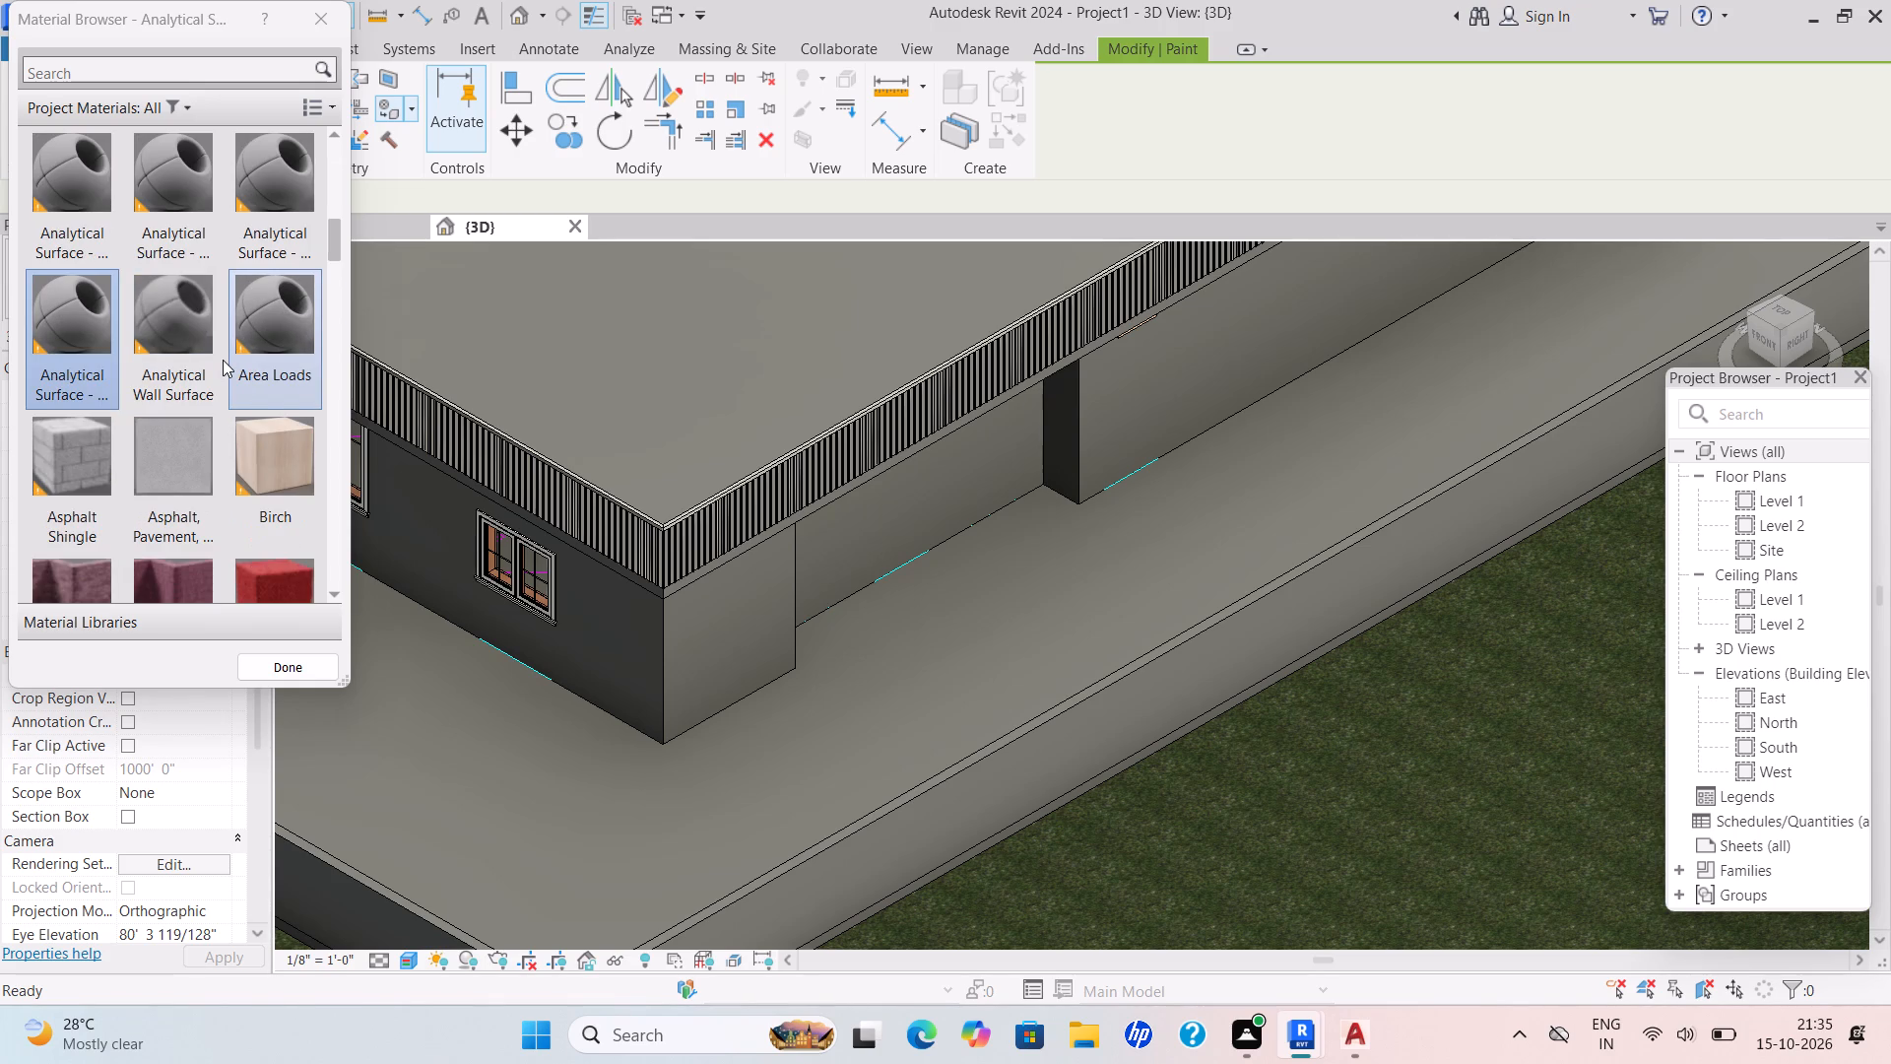
scroll(223, 360, up, 9)
scroll(228, 352, down, 3)
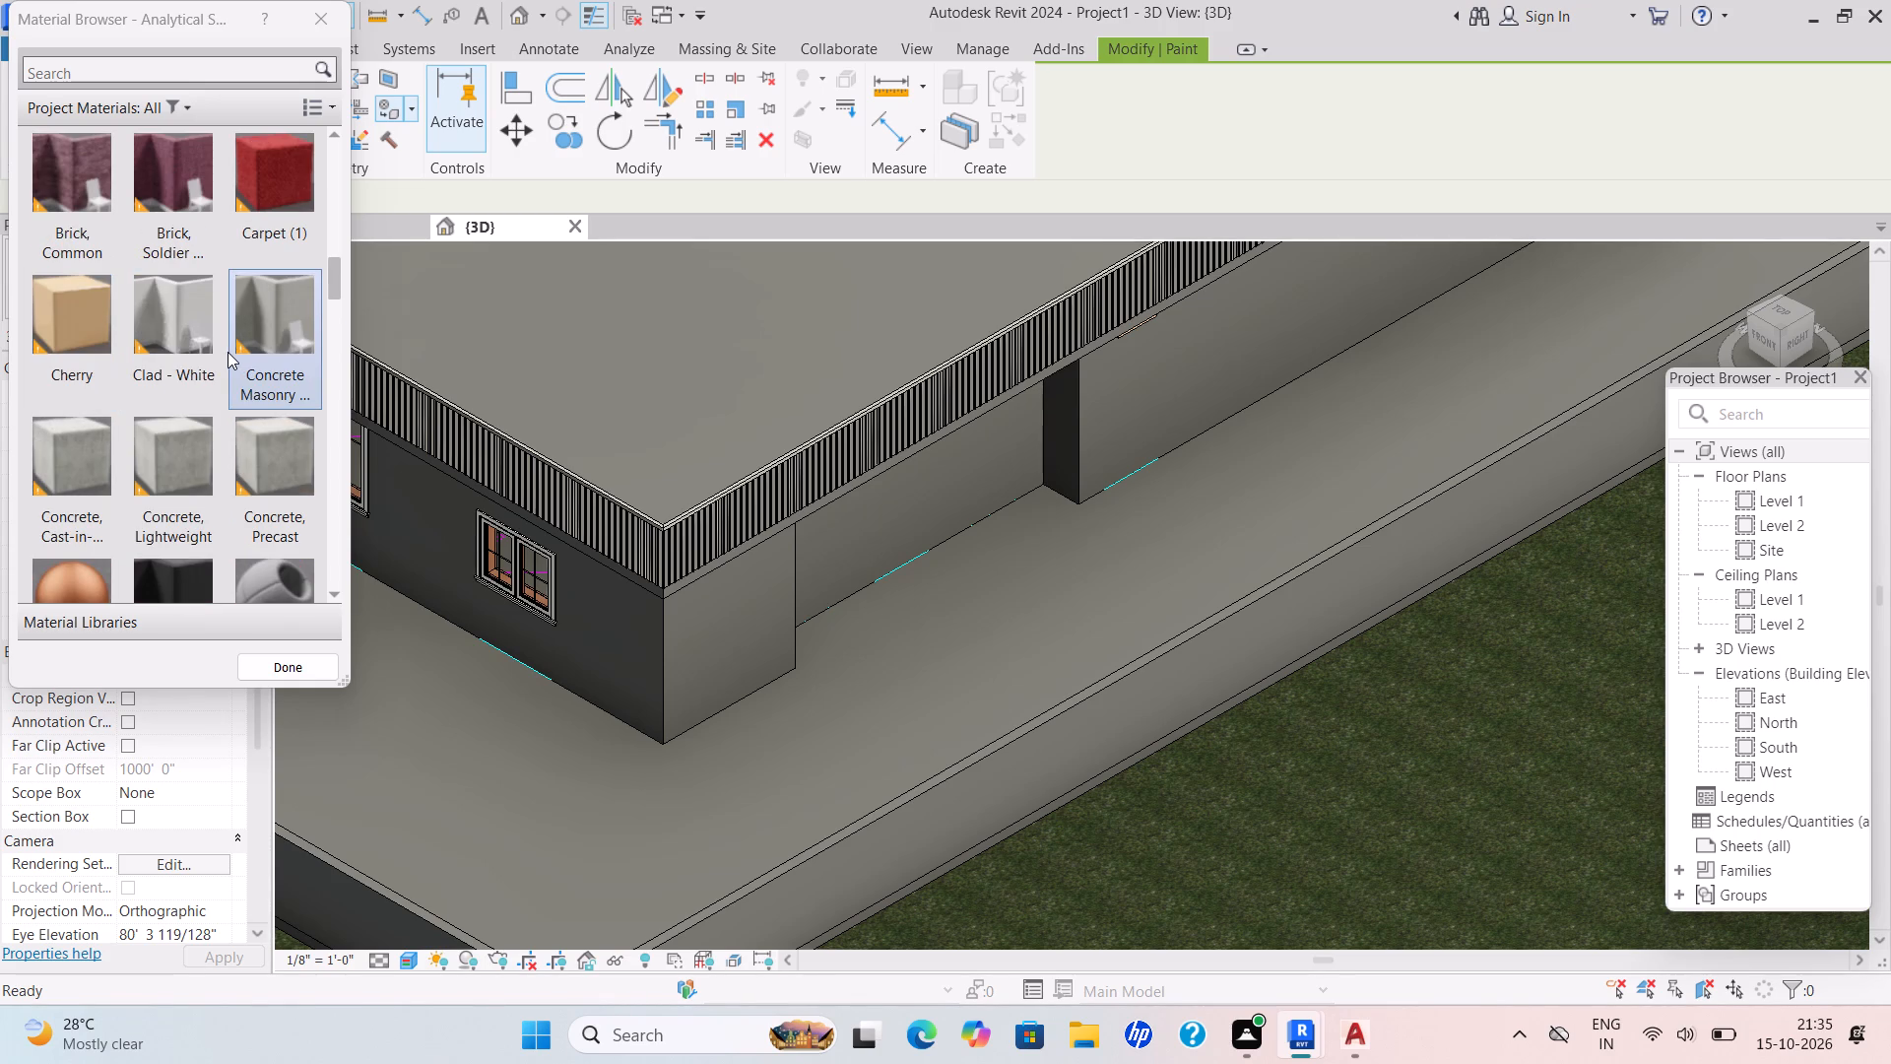
click(203, 359)
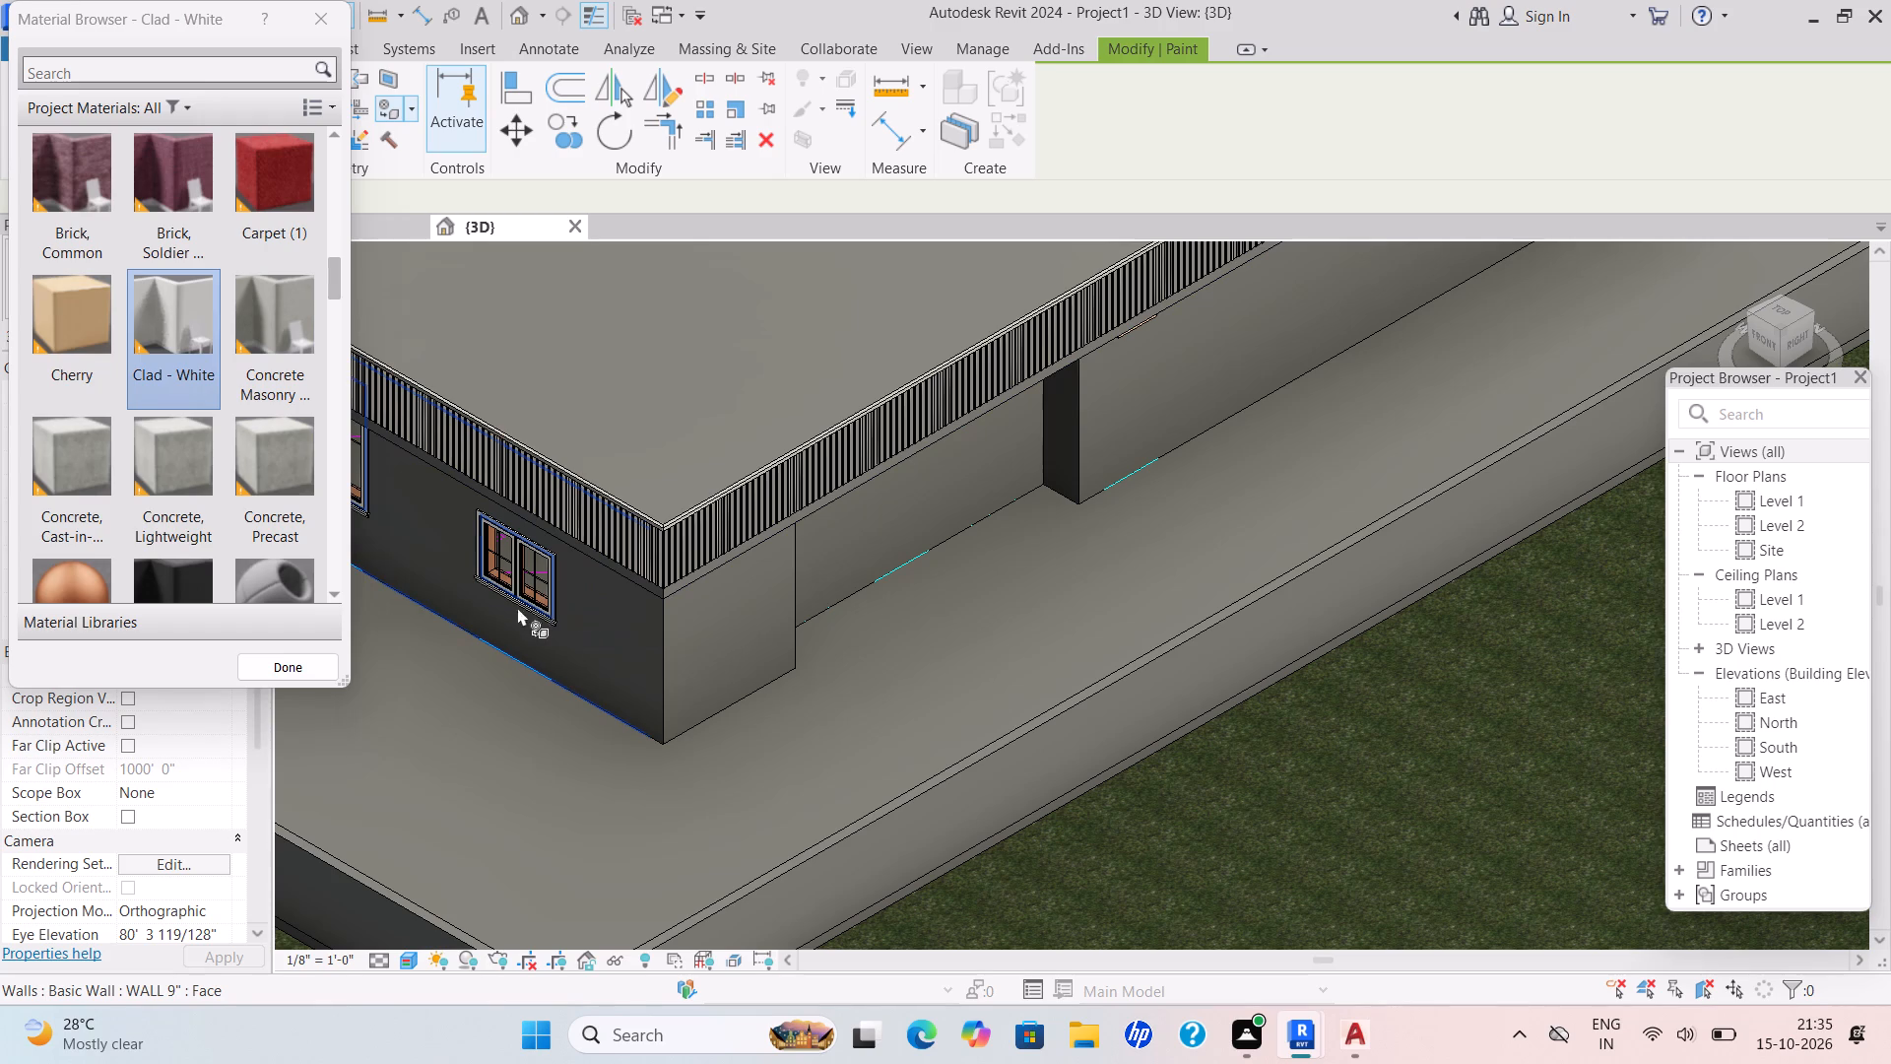
scroll(146, 448, down, 14)
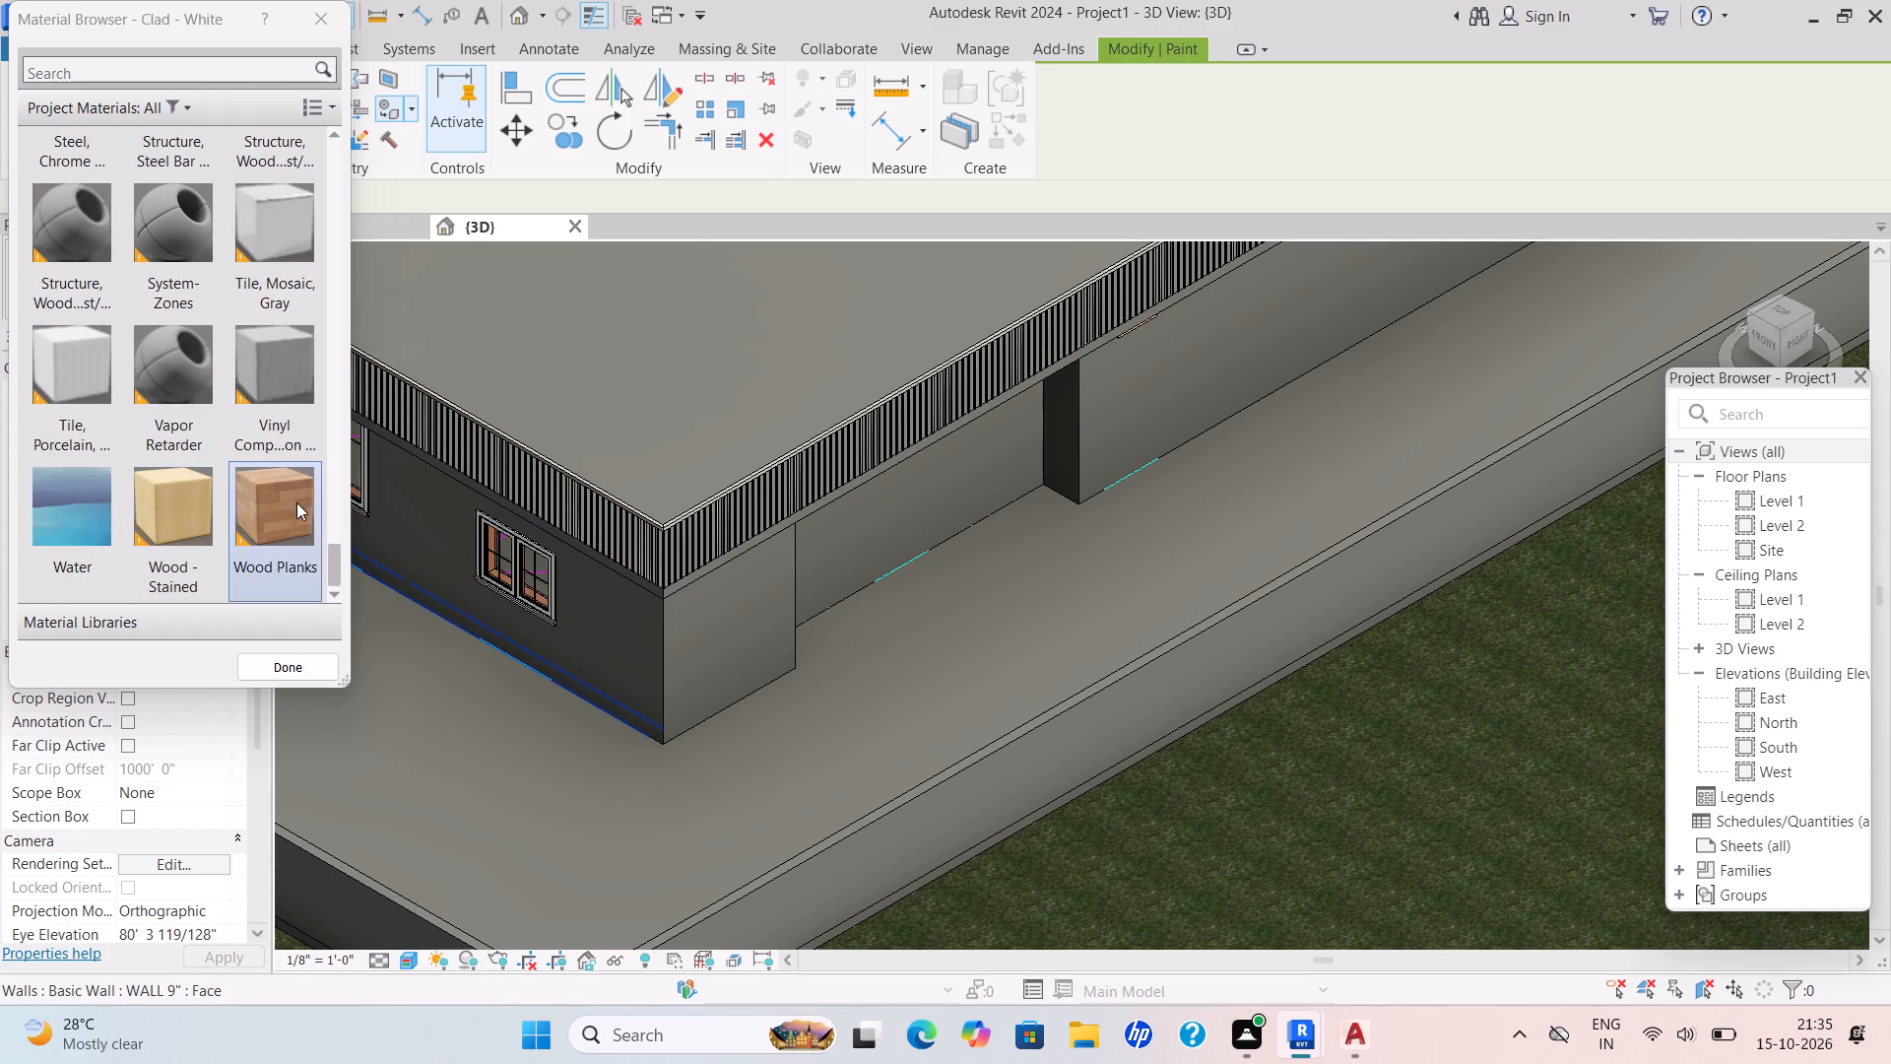
click(187, 498)
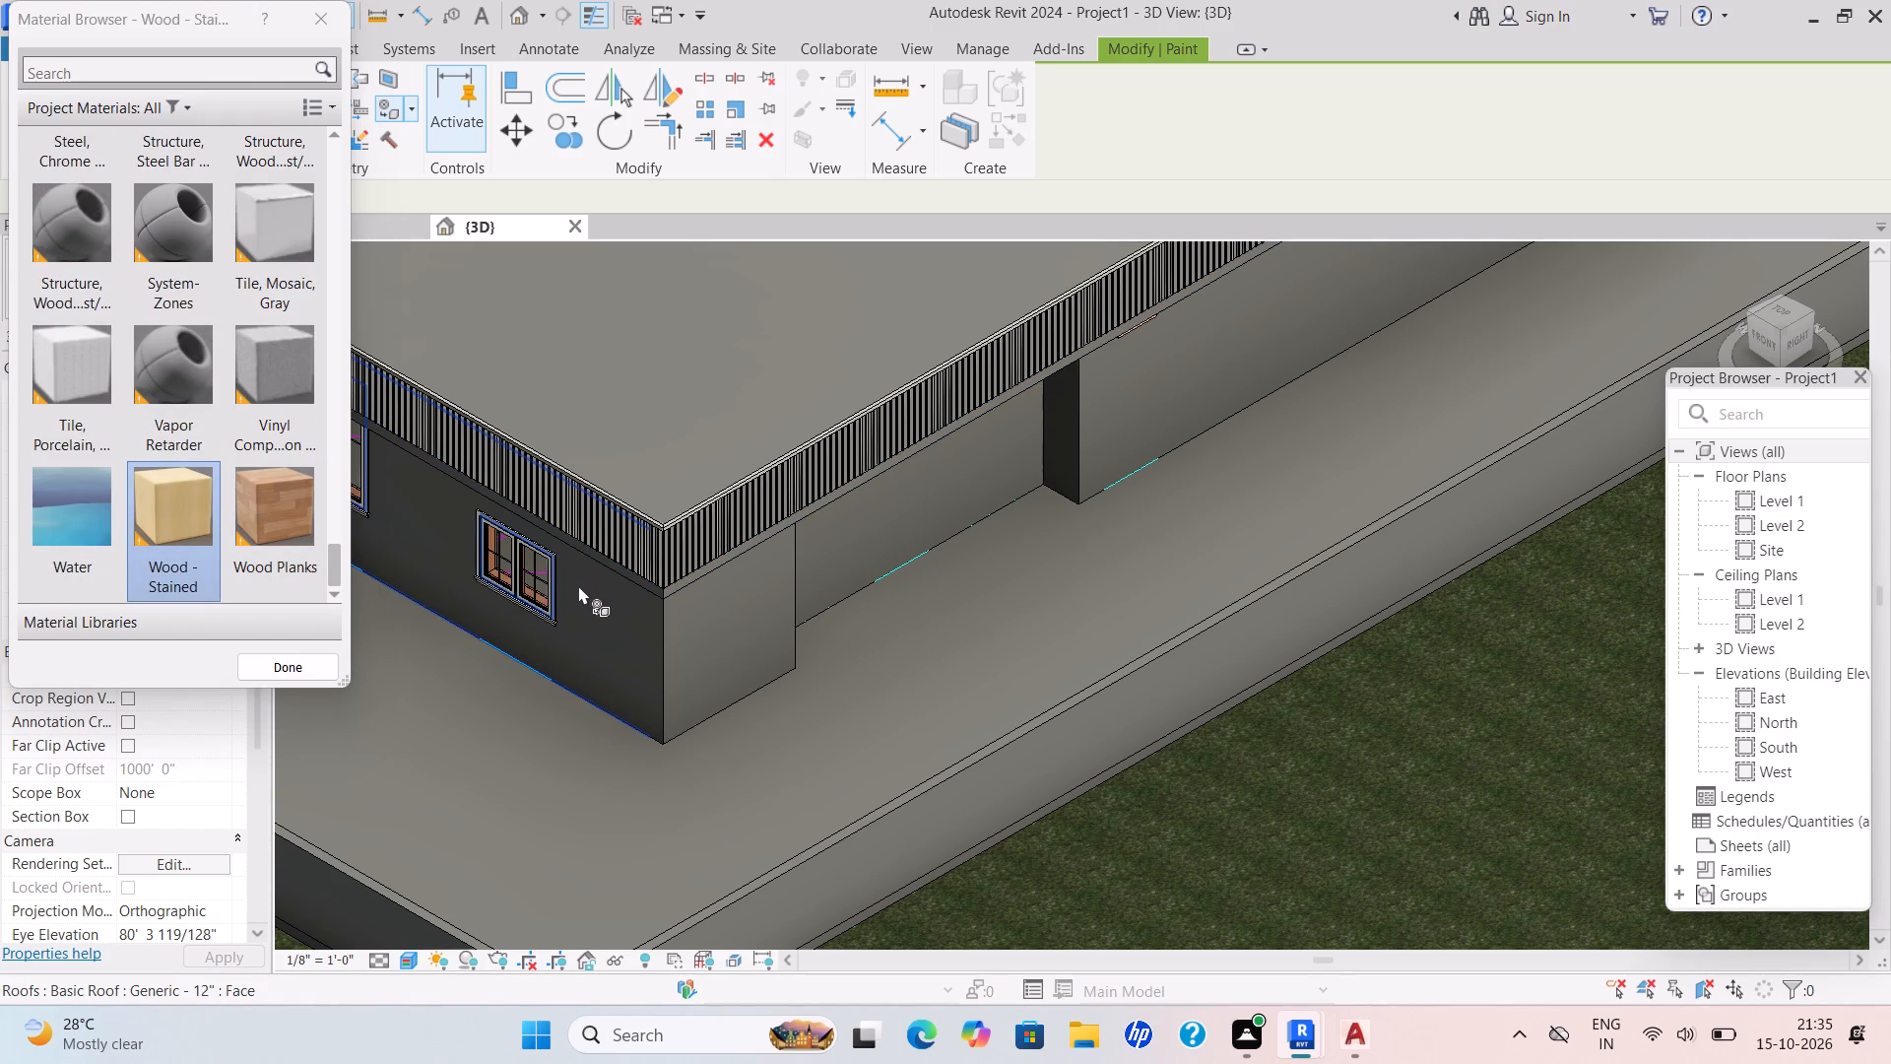
click(575, 588)
click(698, 629)
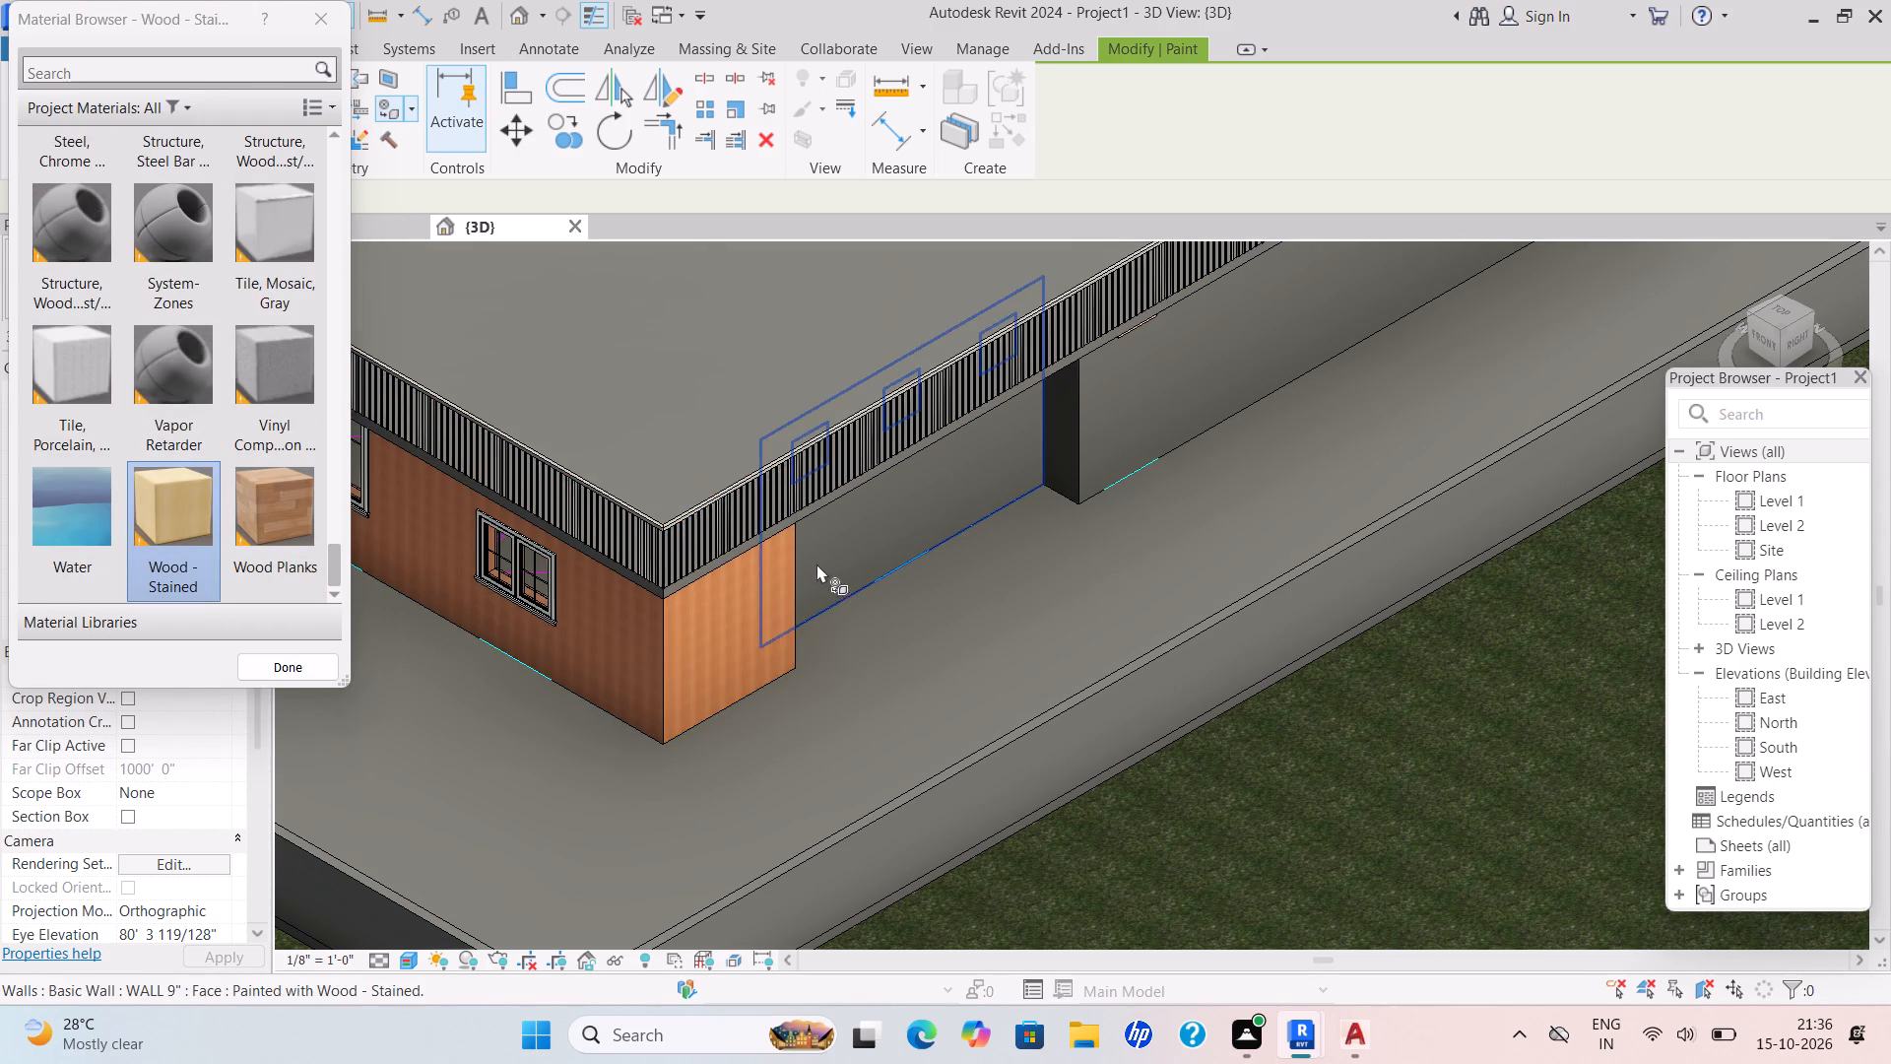
Paint the recessed side wall, its narrow return face and the long side wall beyond it with Wood - Stained.
scroll(804, 547, up, 3)
click(840, 551)
scroll(894, 556, down, 3)
middle_drag(894, 556, 528, 682)
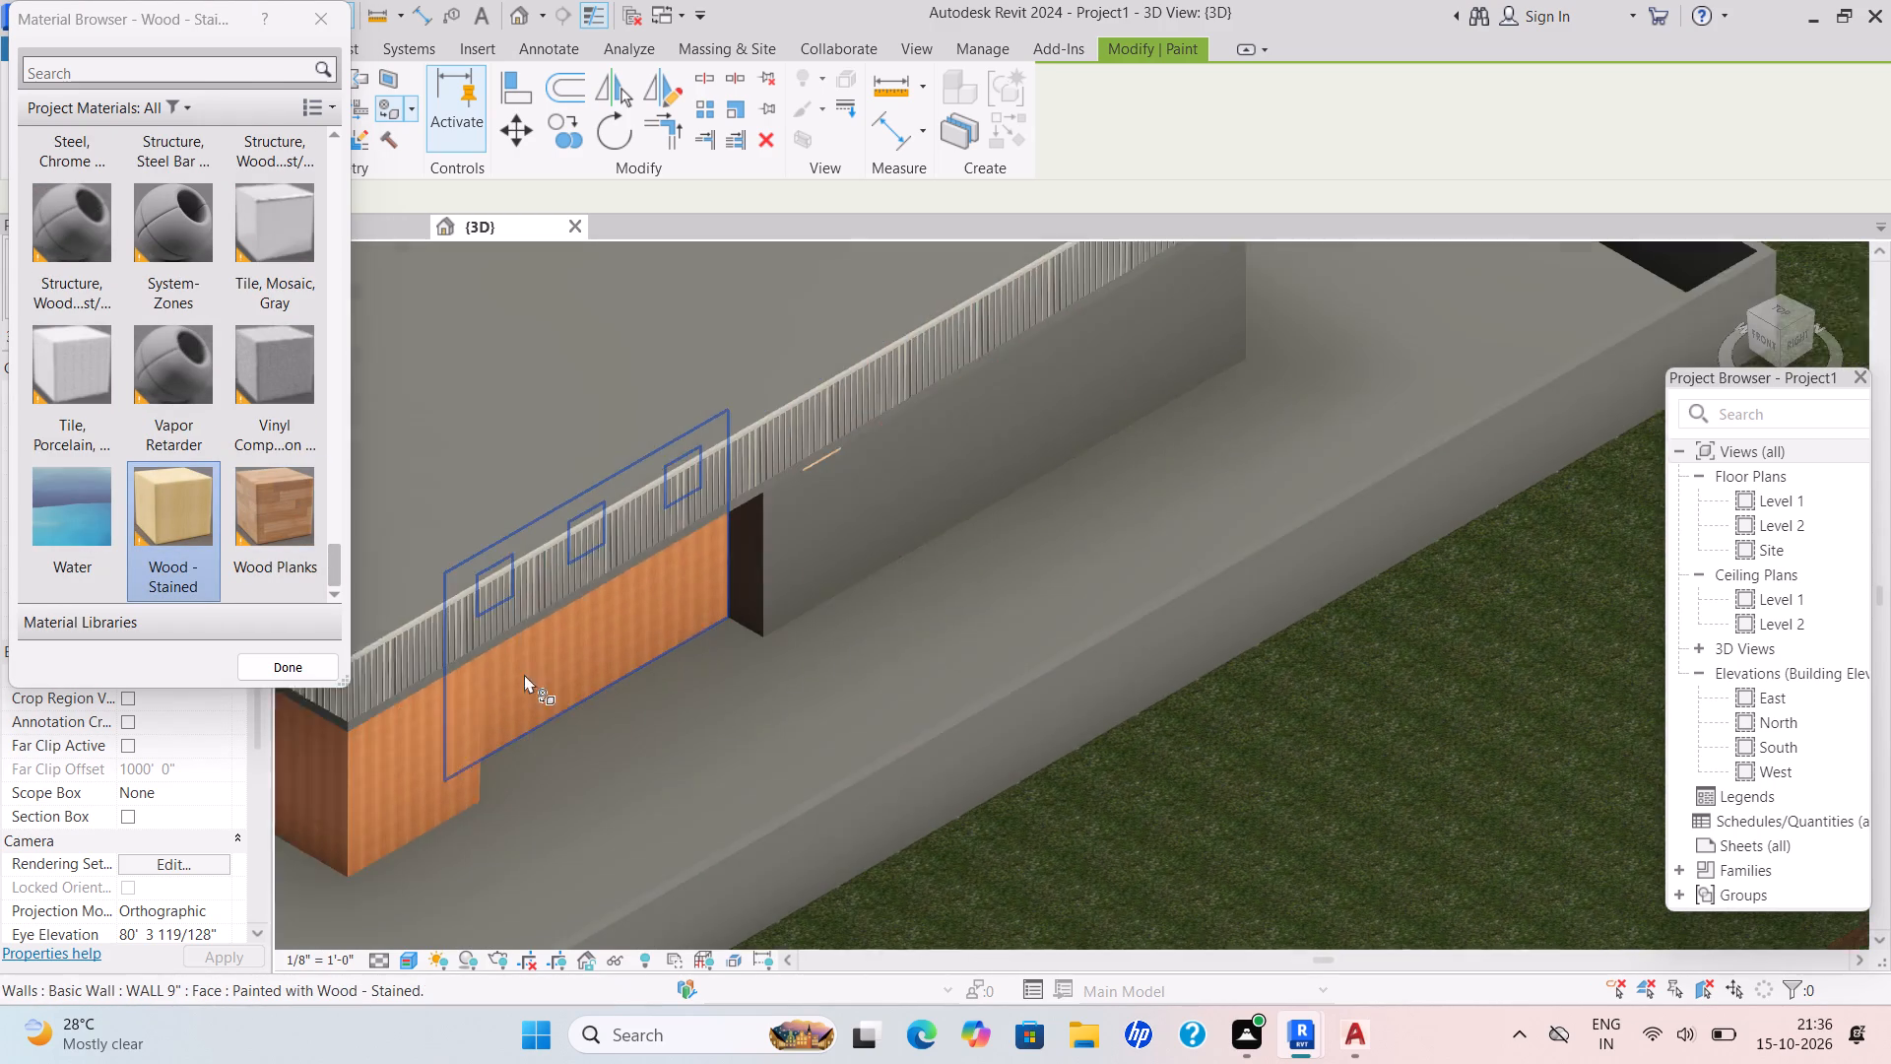
scroll(726, 540, up, 4)
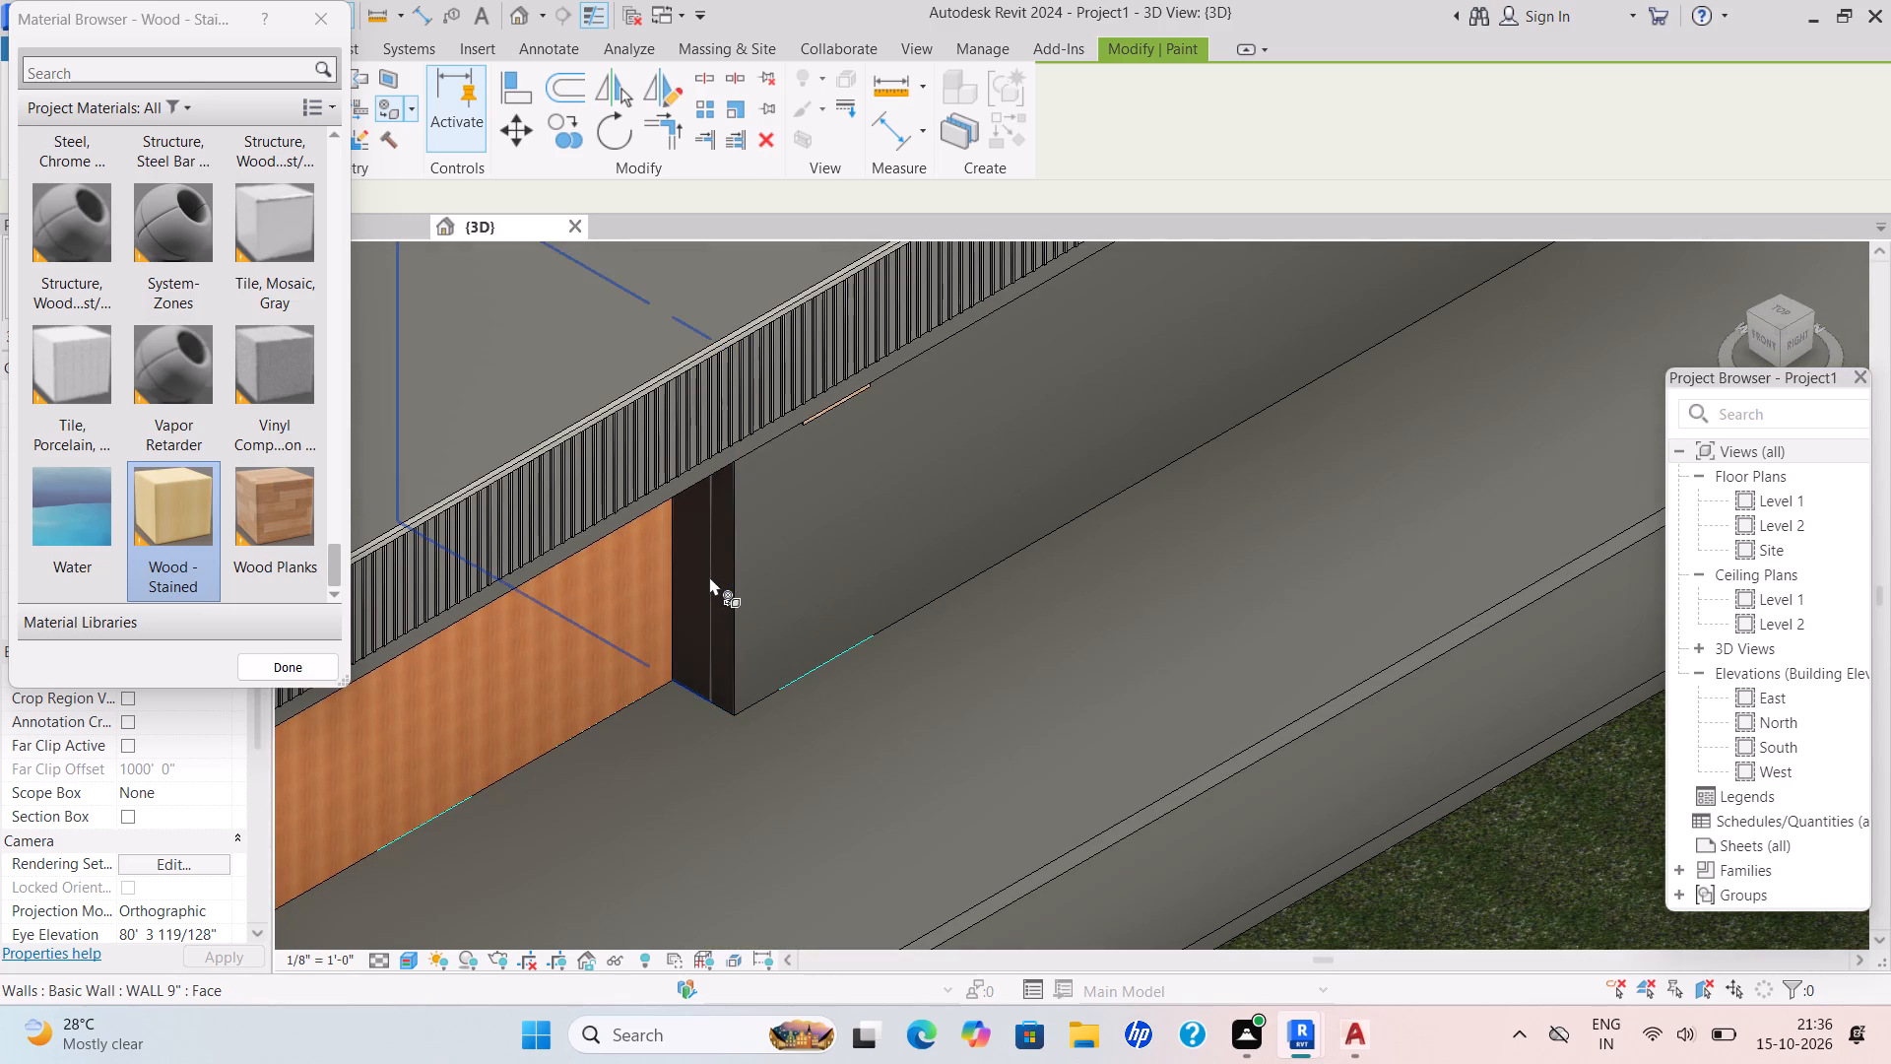
click(708, 579)
click(794, 552)
Examine the painted exterior walls of the building from the whole site down to the windowed corner.
scroll(801, 546, down, 10)
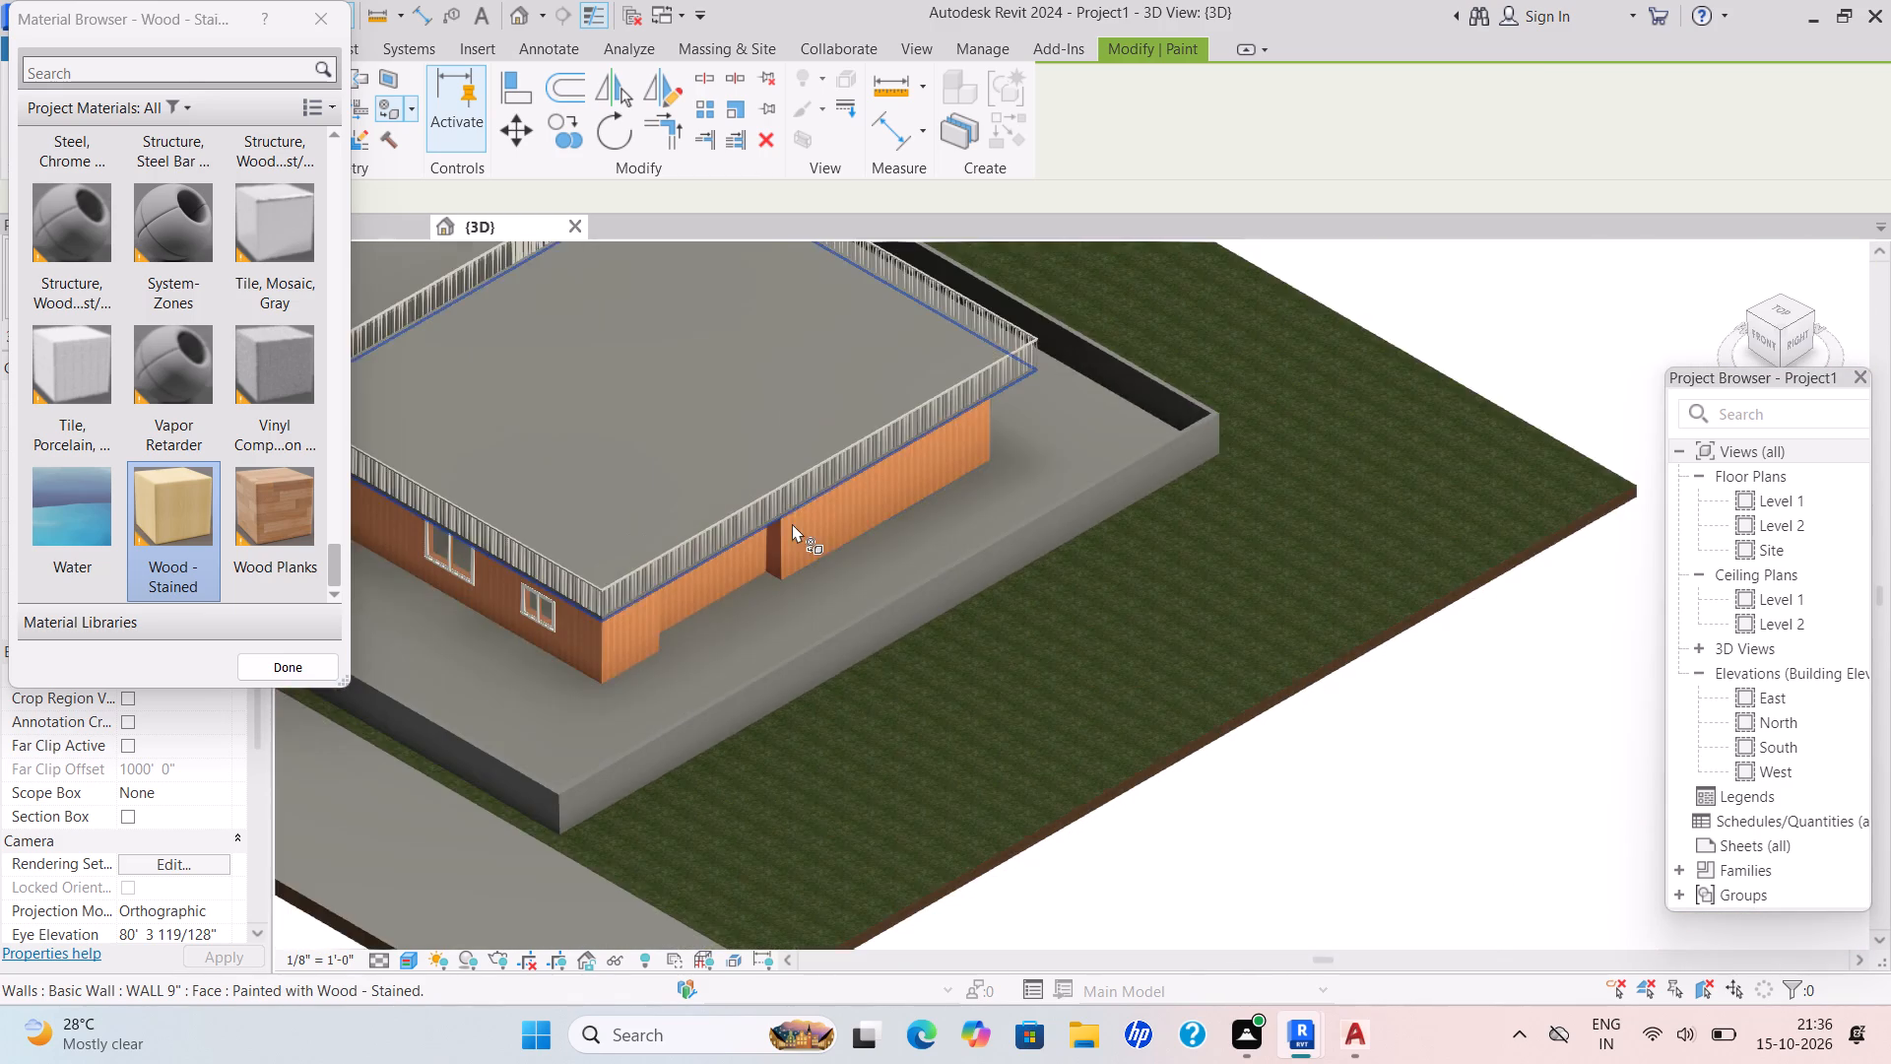
scroll(789, 519, down, 4)
scroll(648, 610, down, 2)
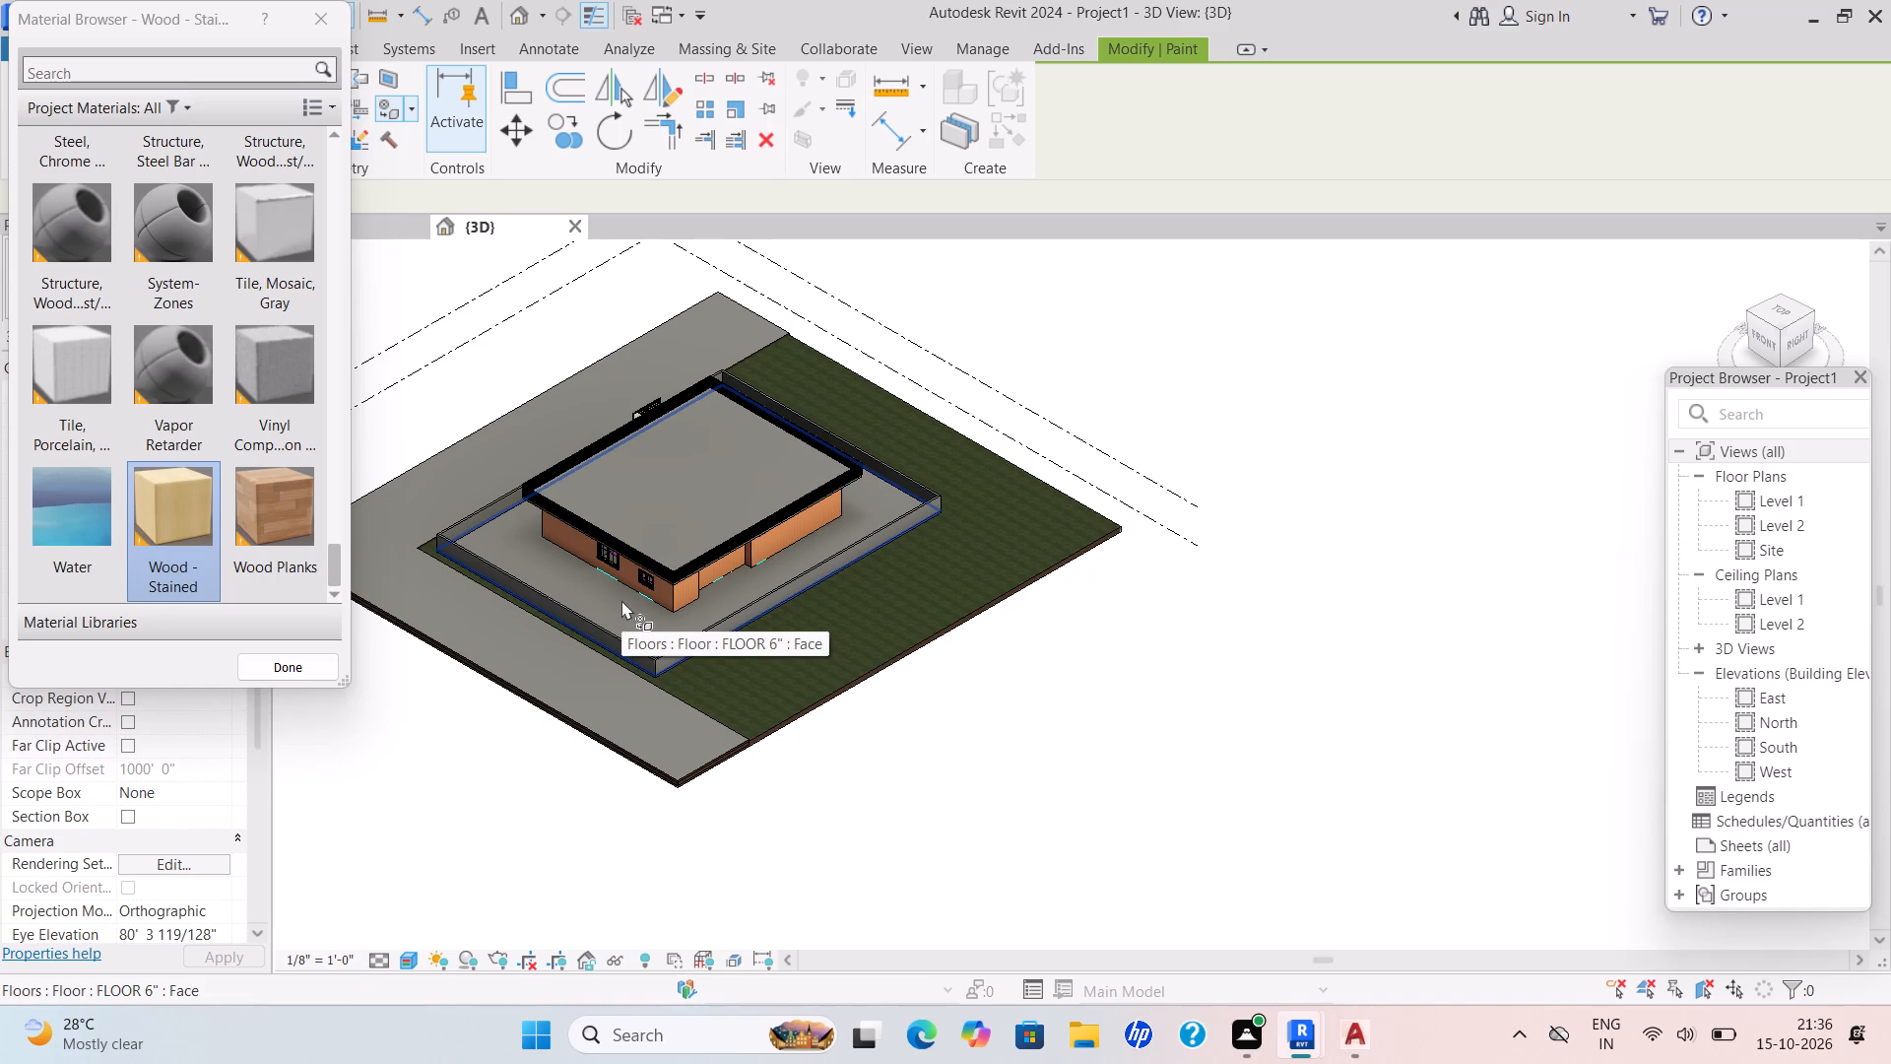
scroll(623, 588, up, 4)
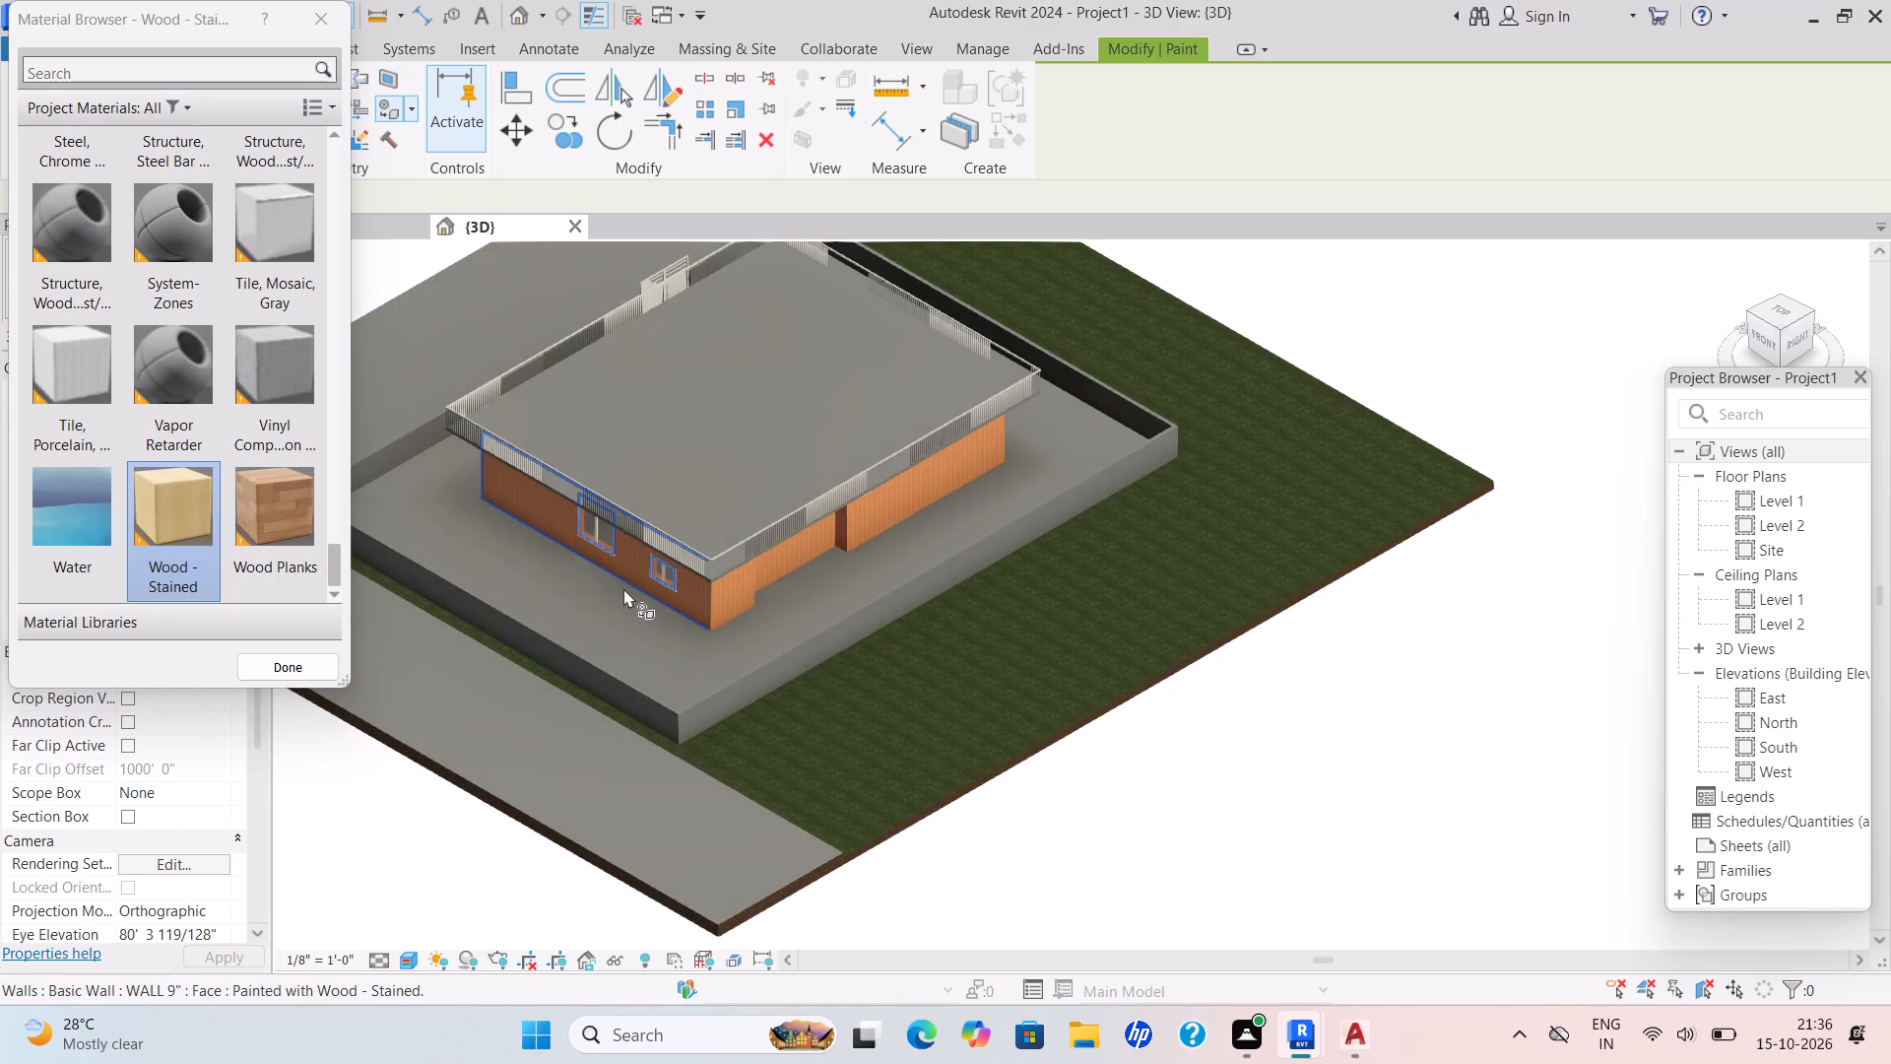
scroll(623, 588, up, 5)
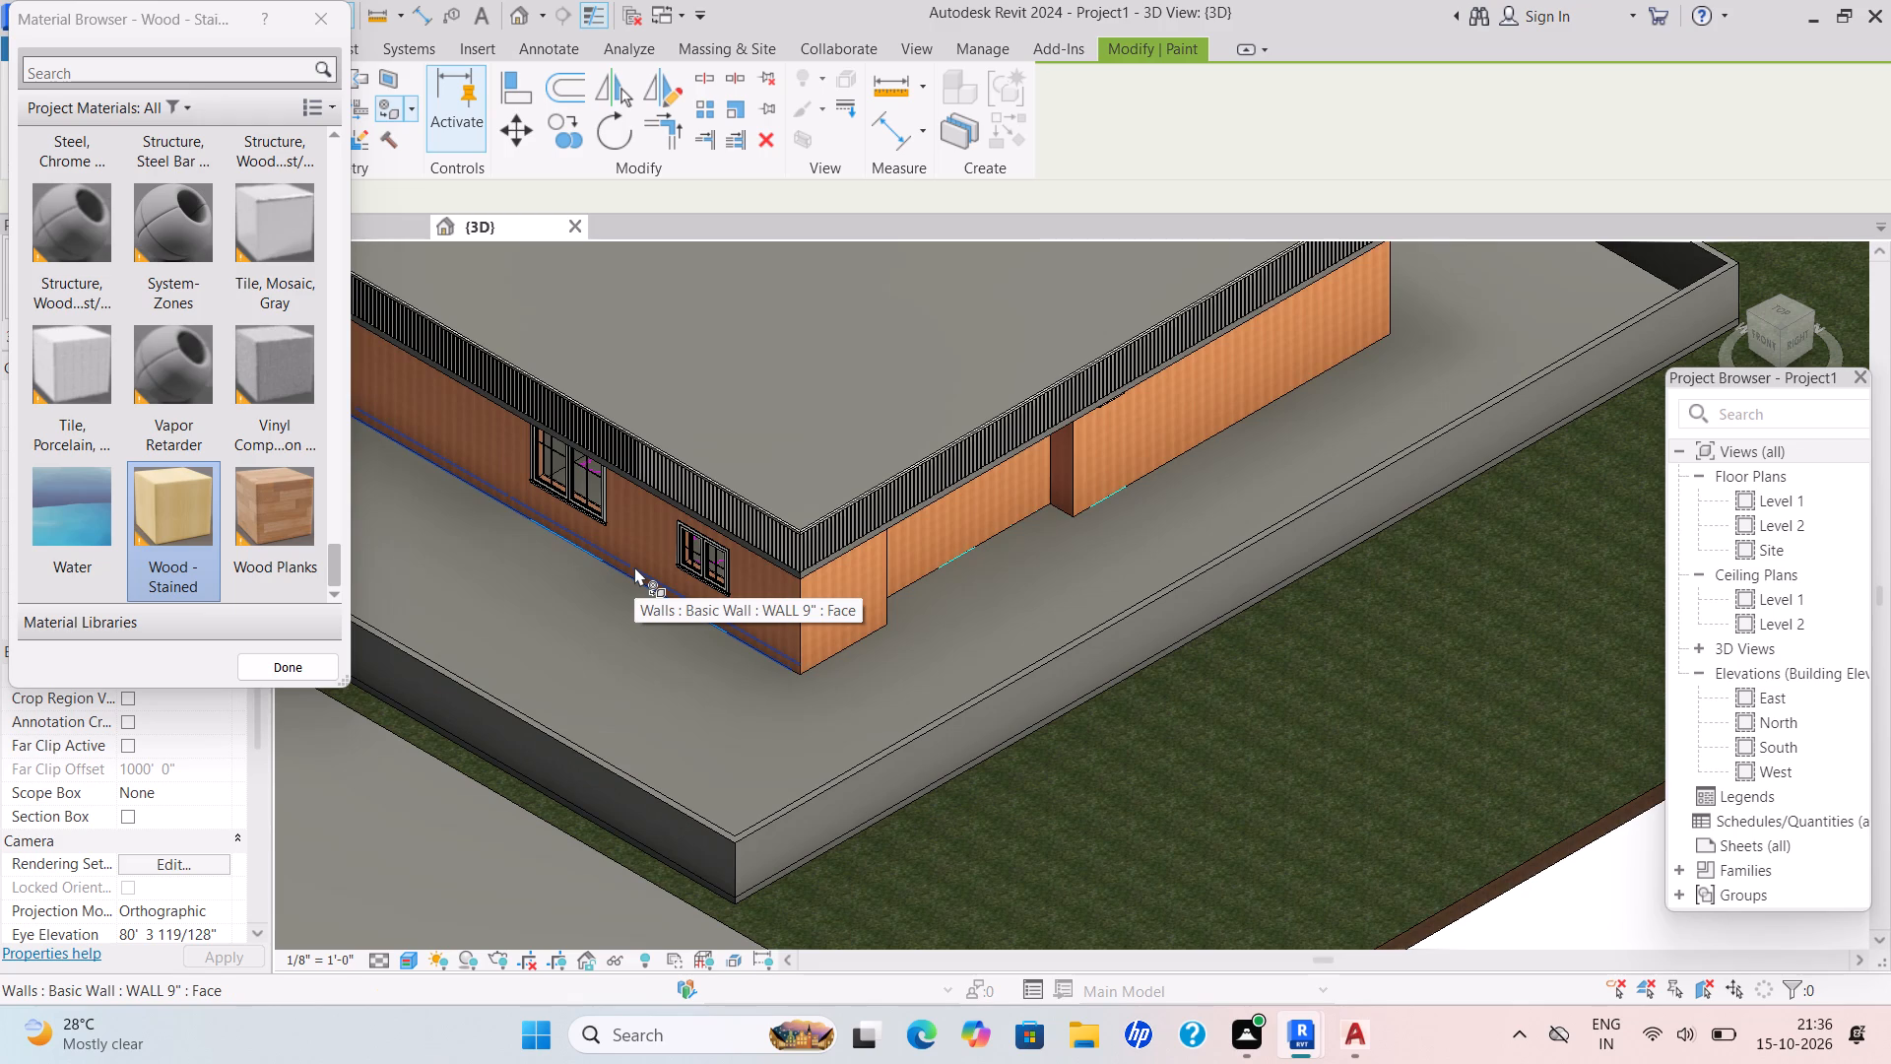
scroll(638, 558, up, 1)
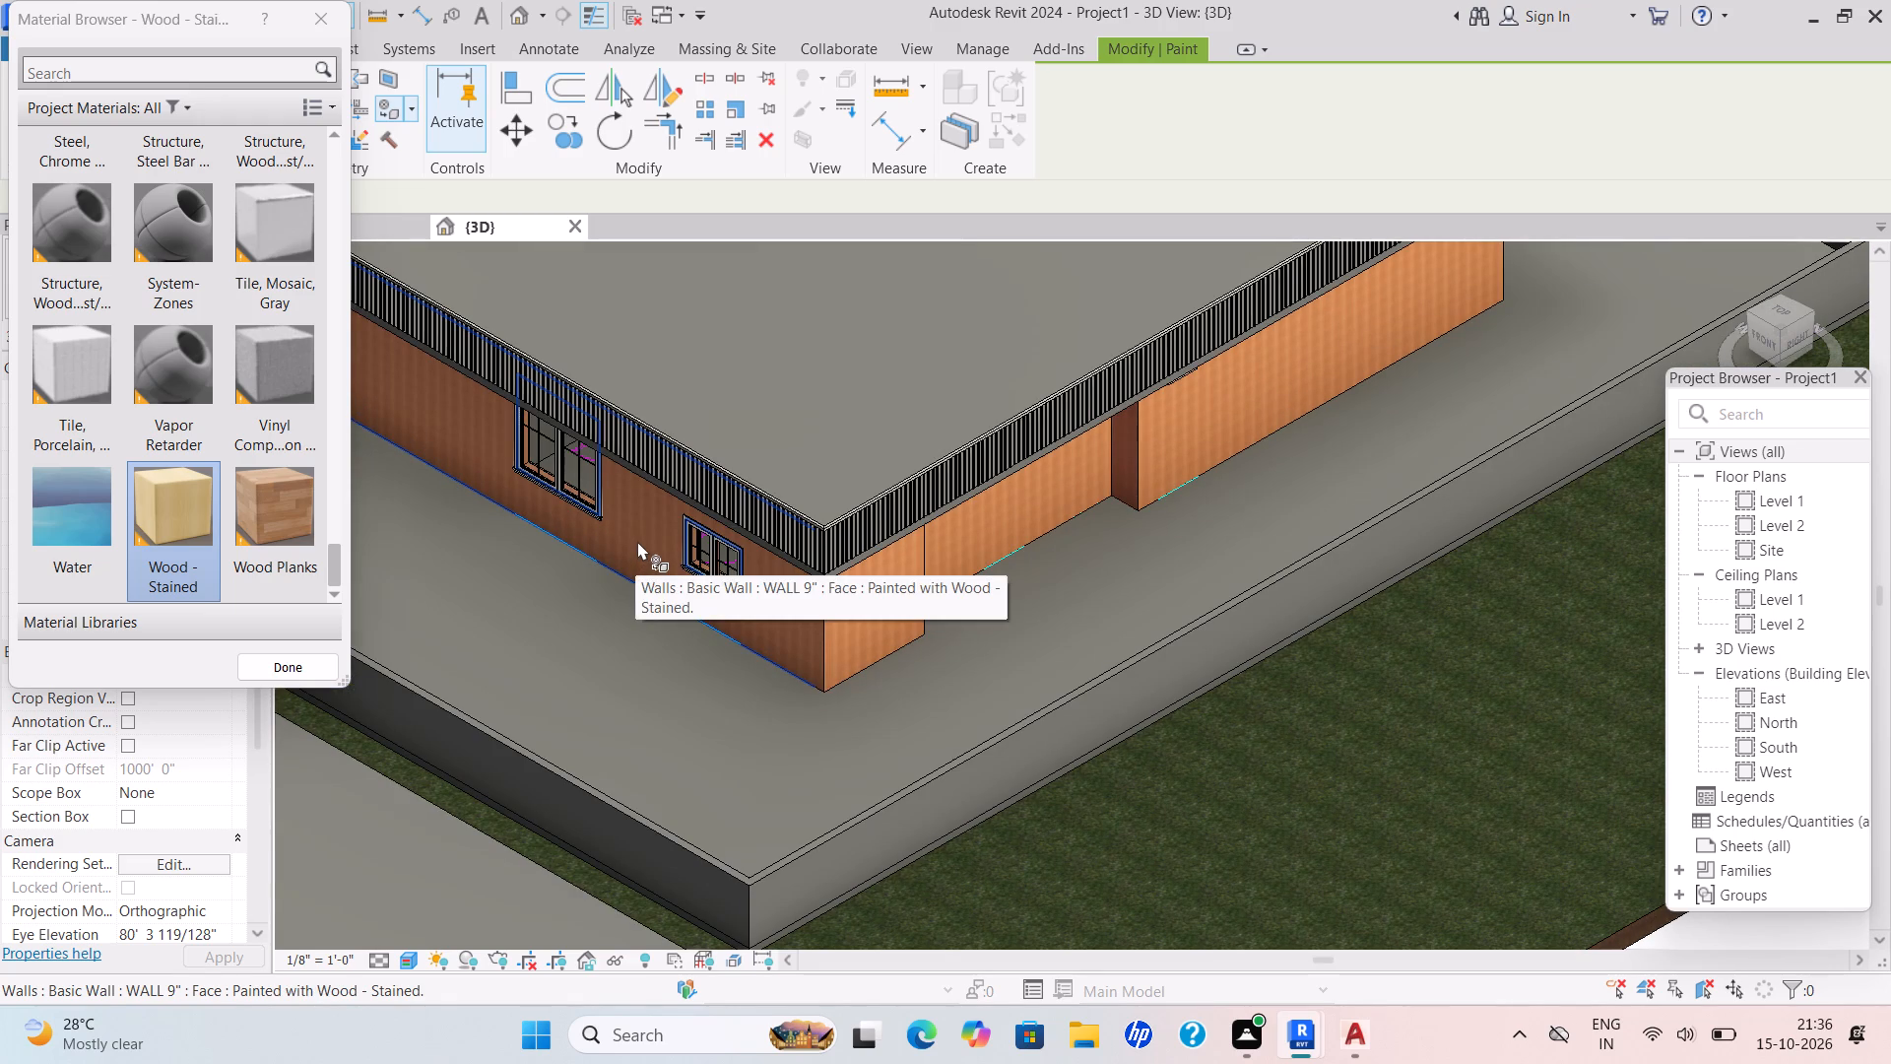
scroll(639, 533, down, 3)
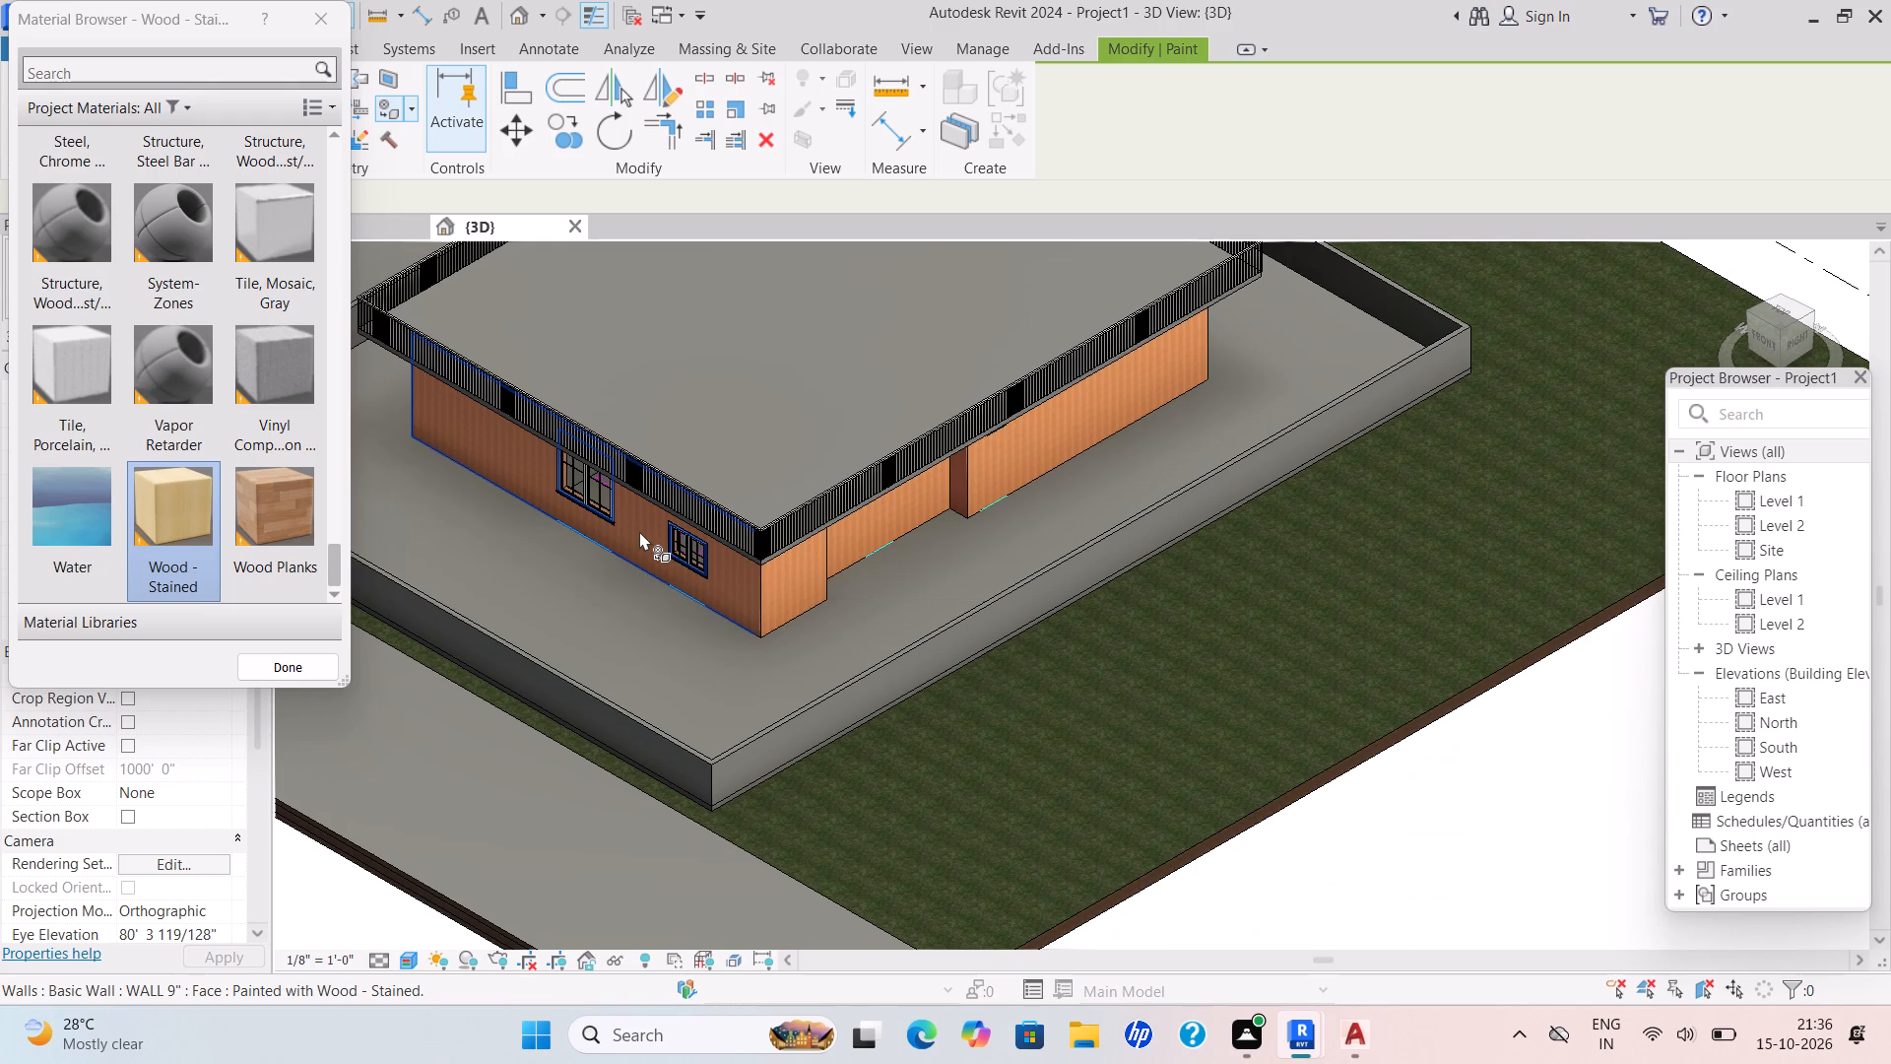
scroll(639, 531, up, 3)
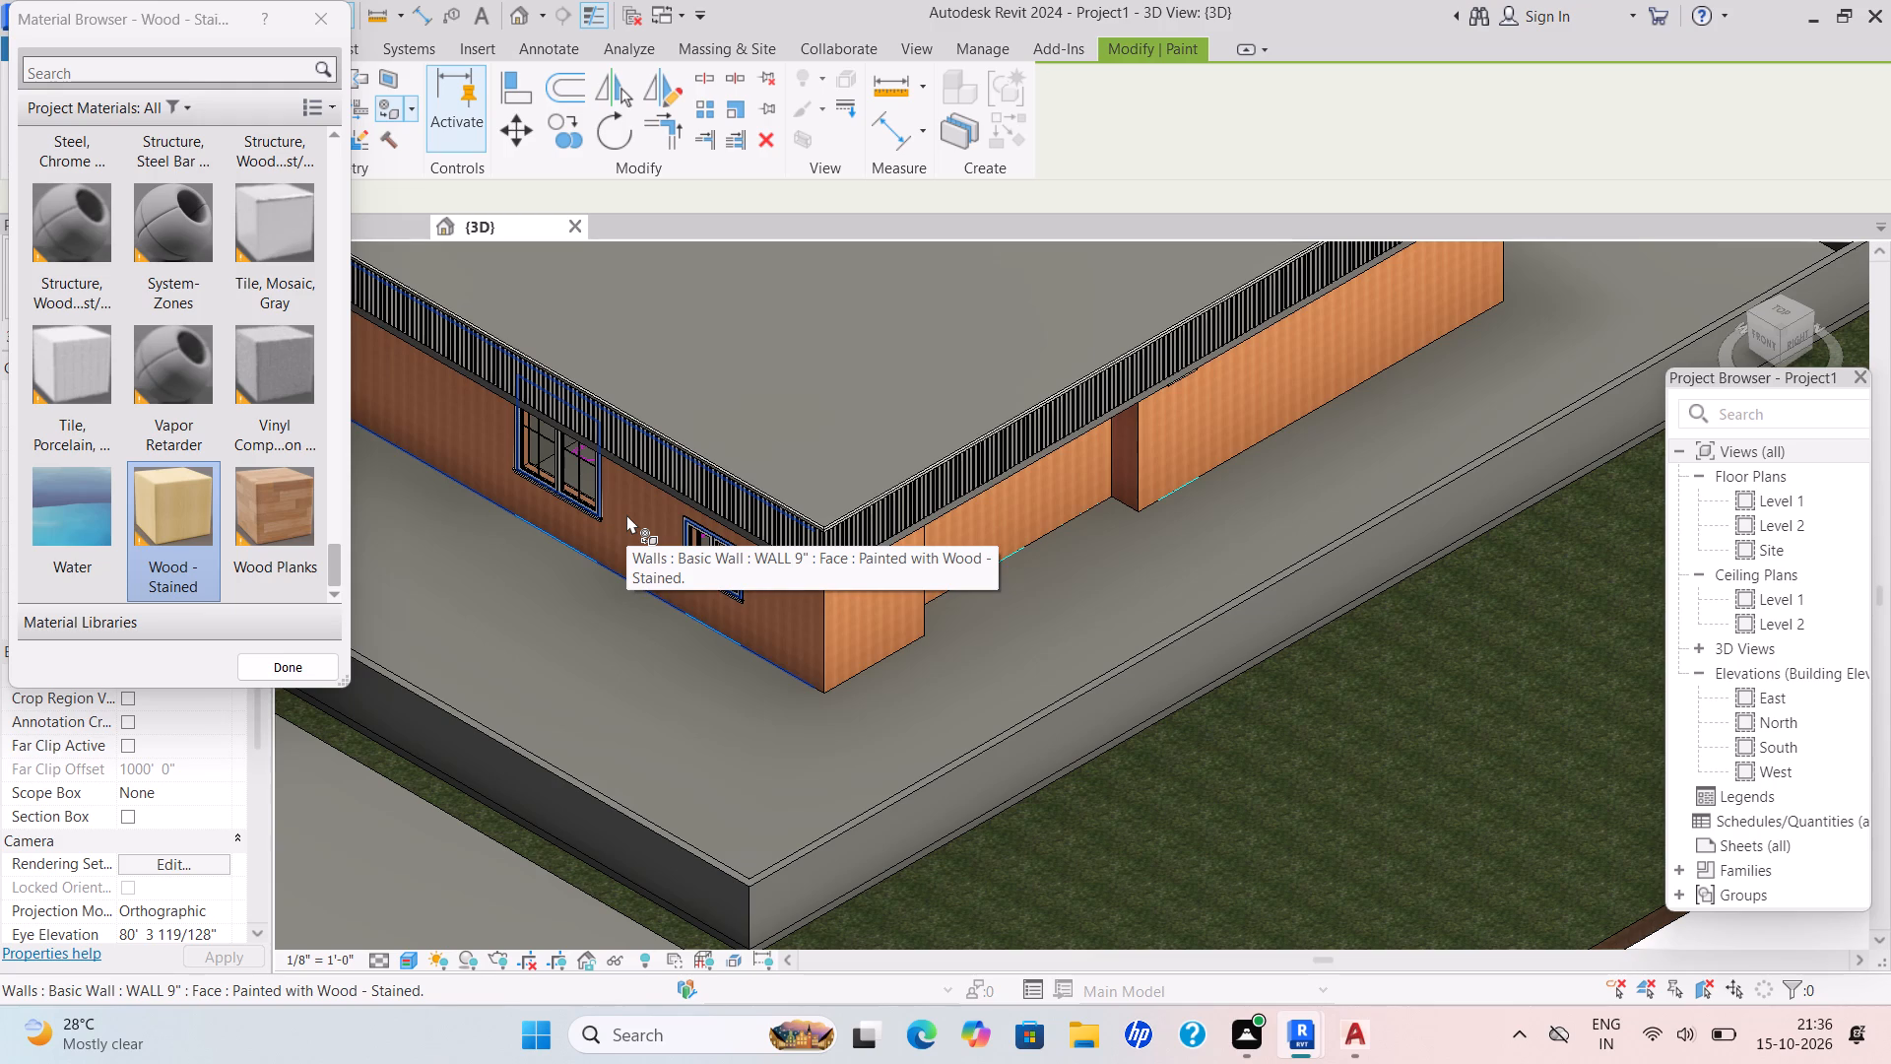
scroll(738, 482, down, 3)
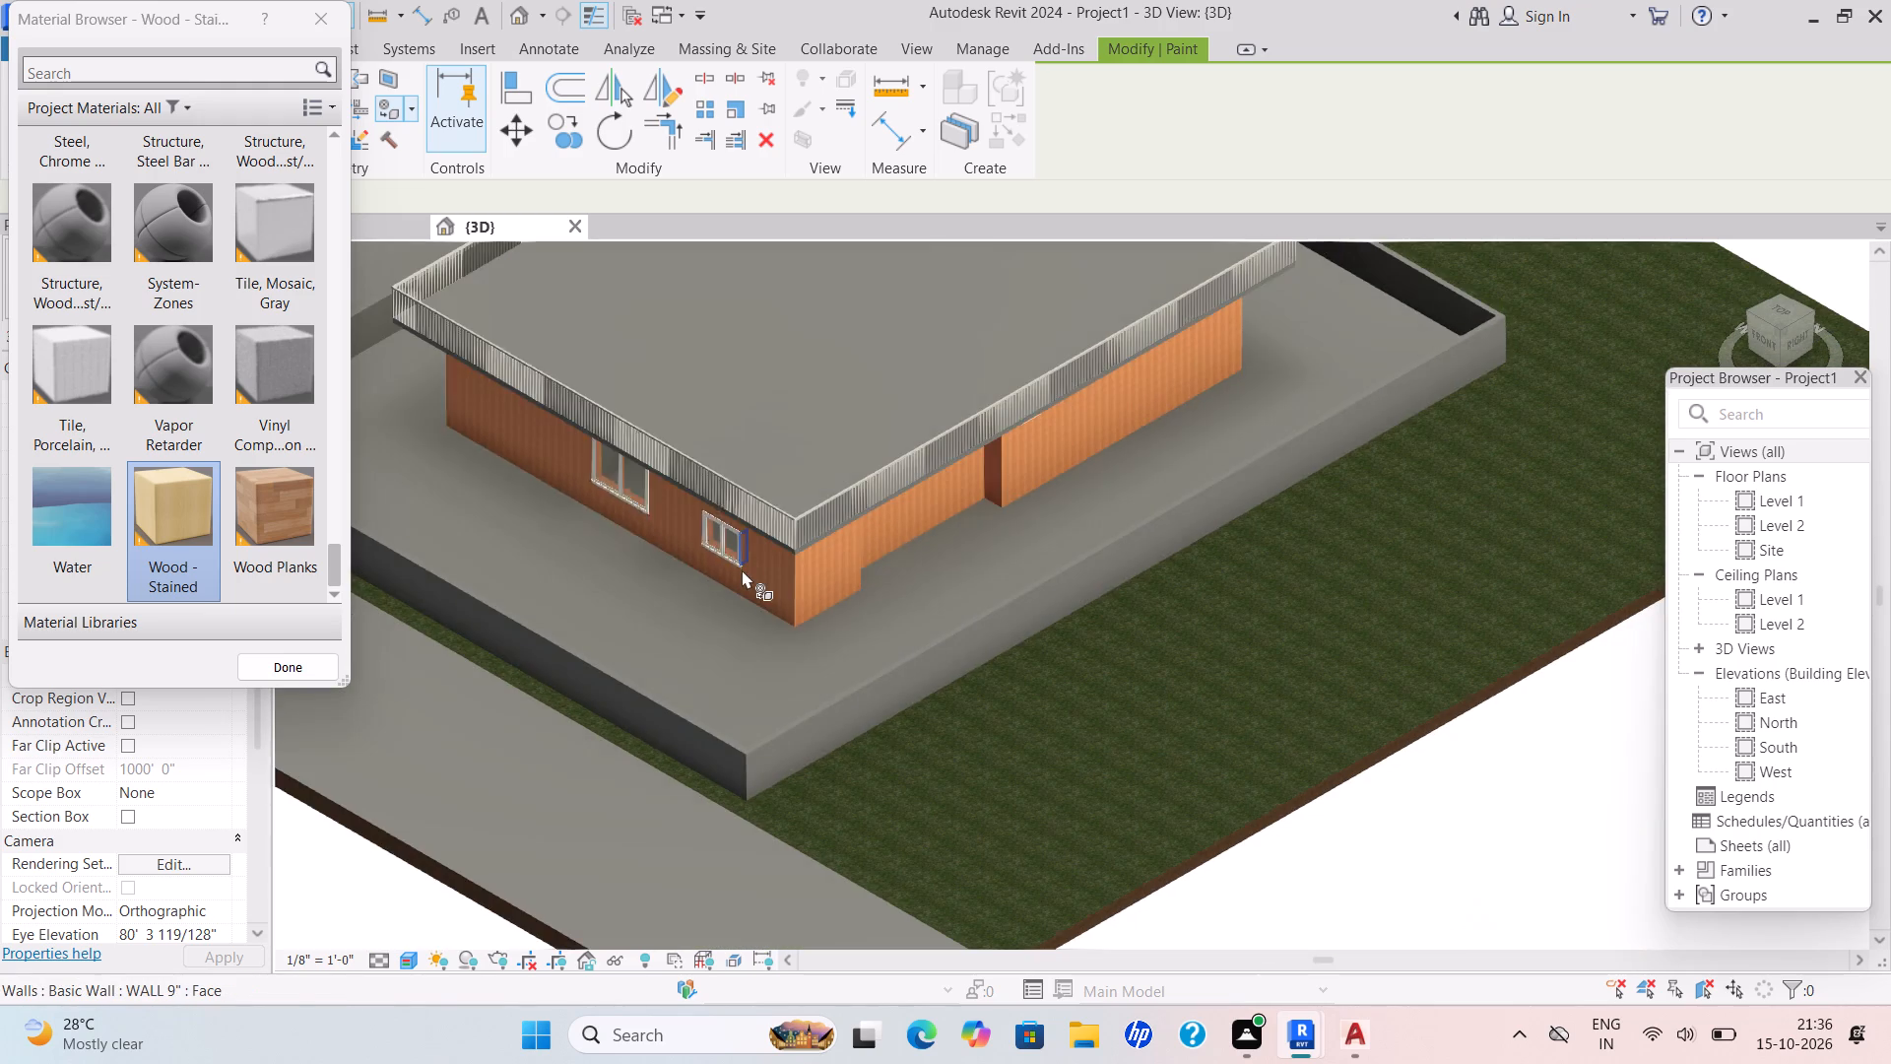
scroll(755, 627, down, 1)
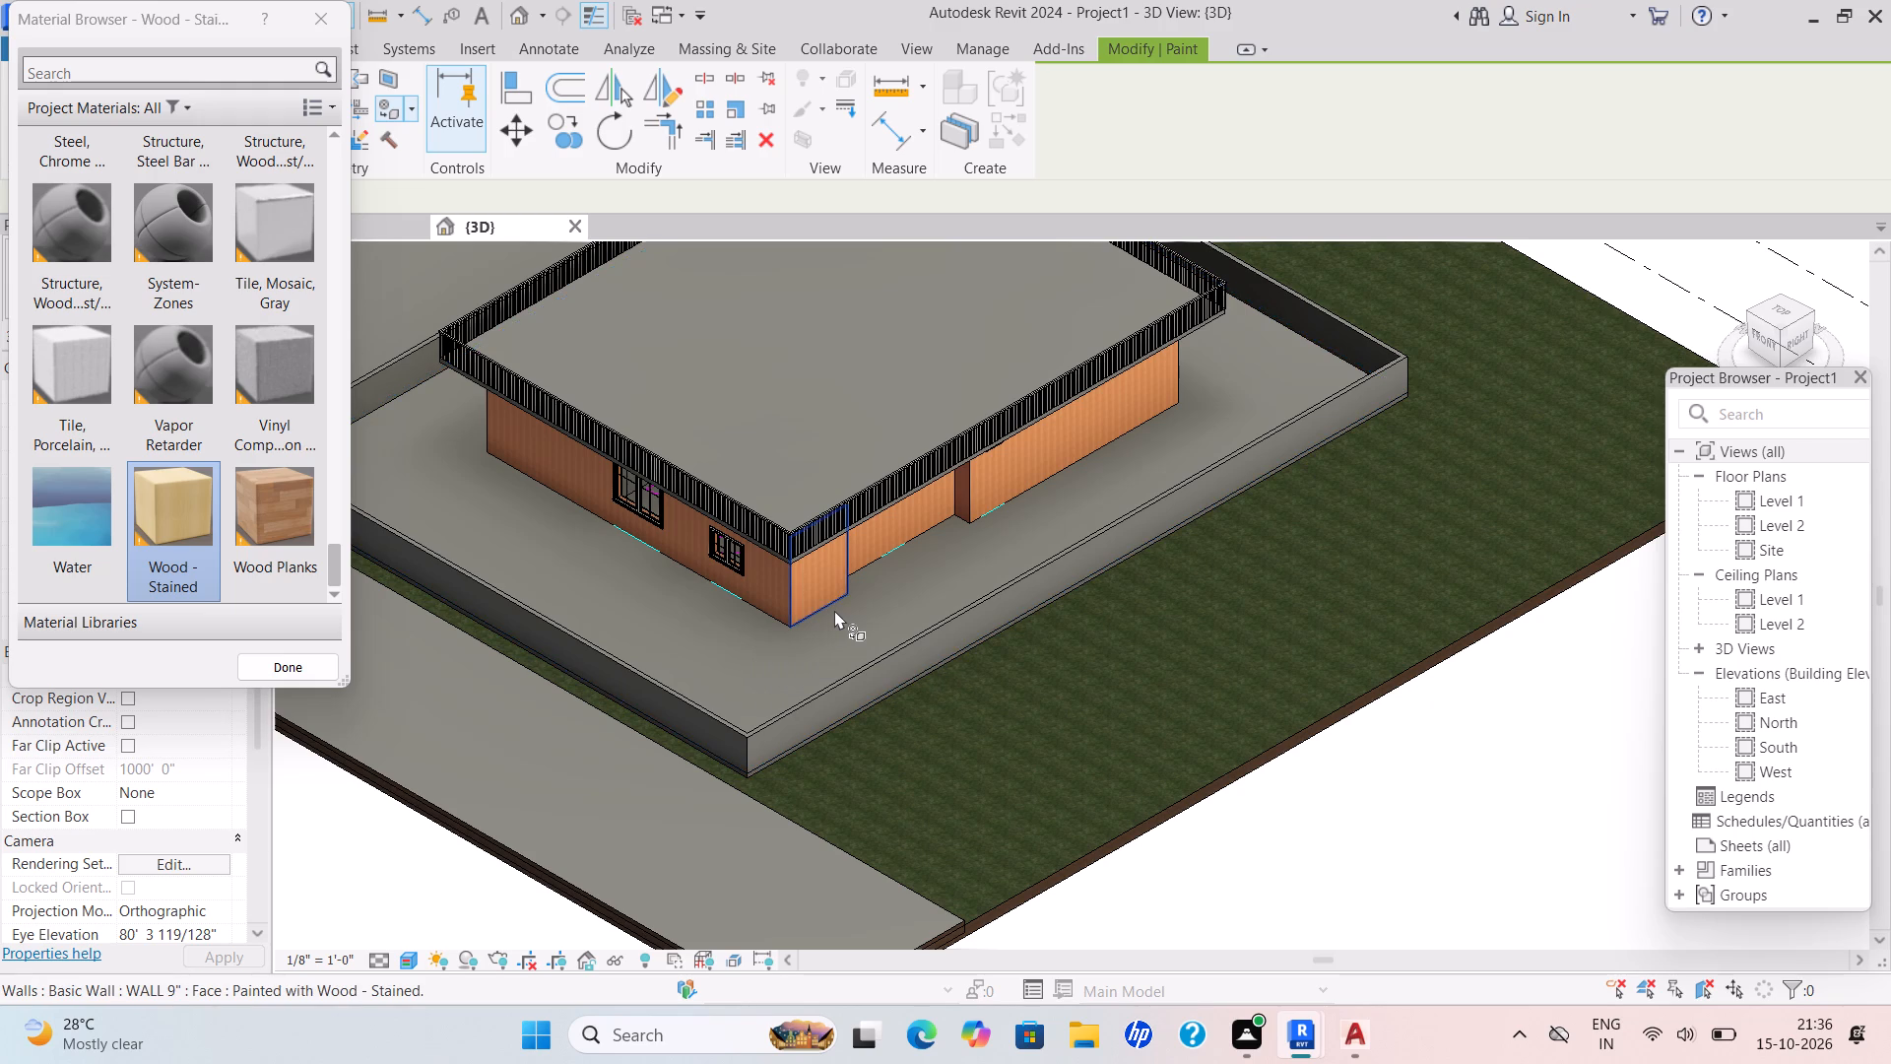
scroll(826, 612, up, 3)
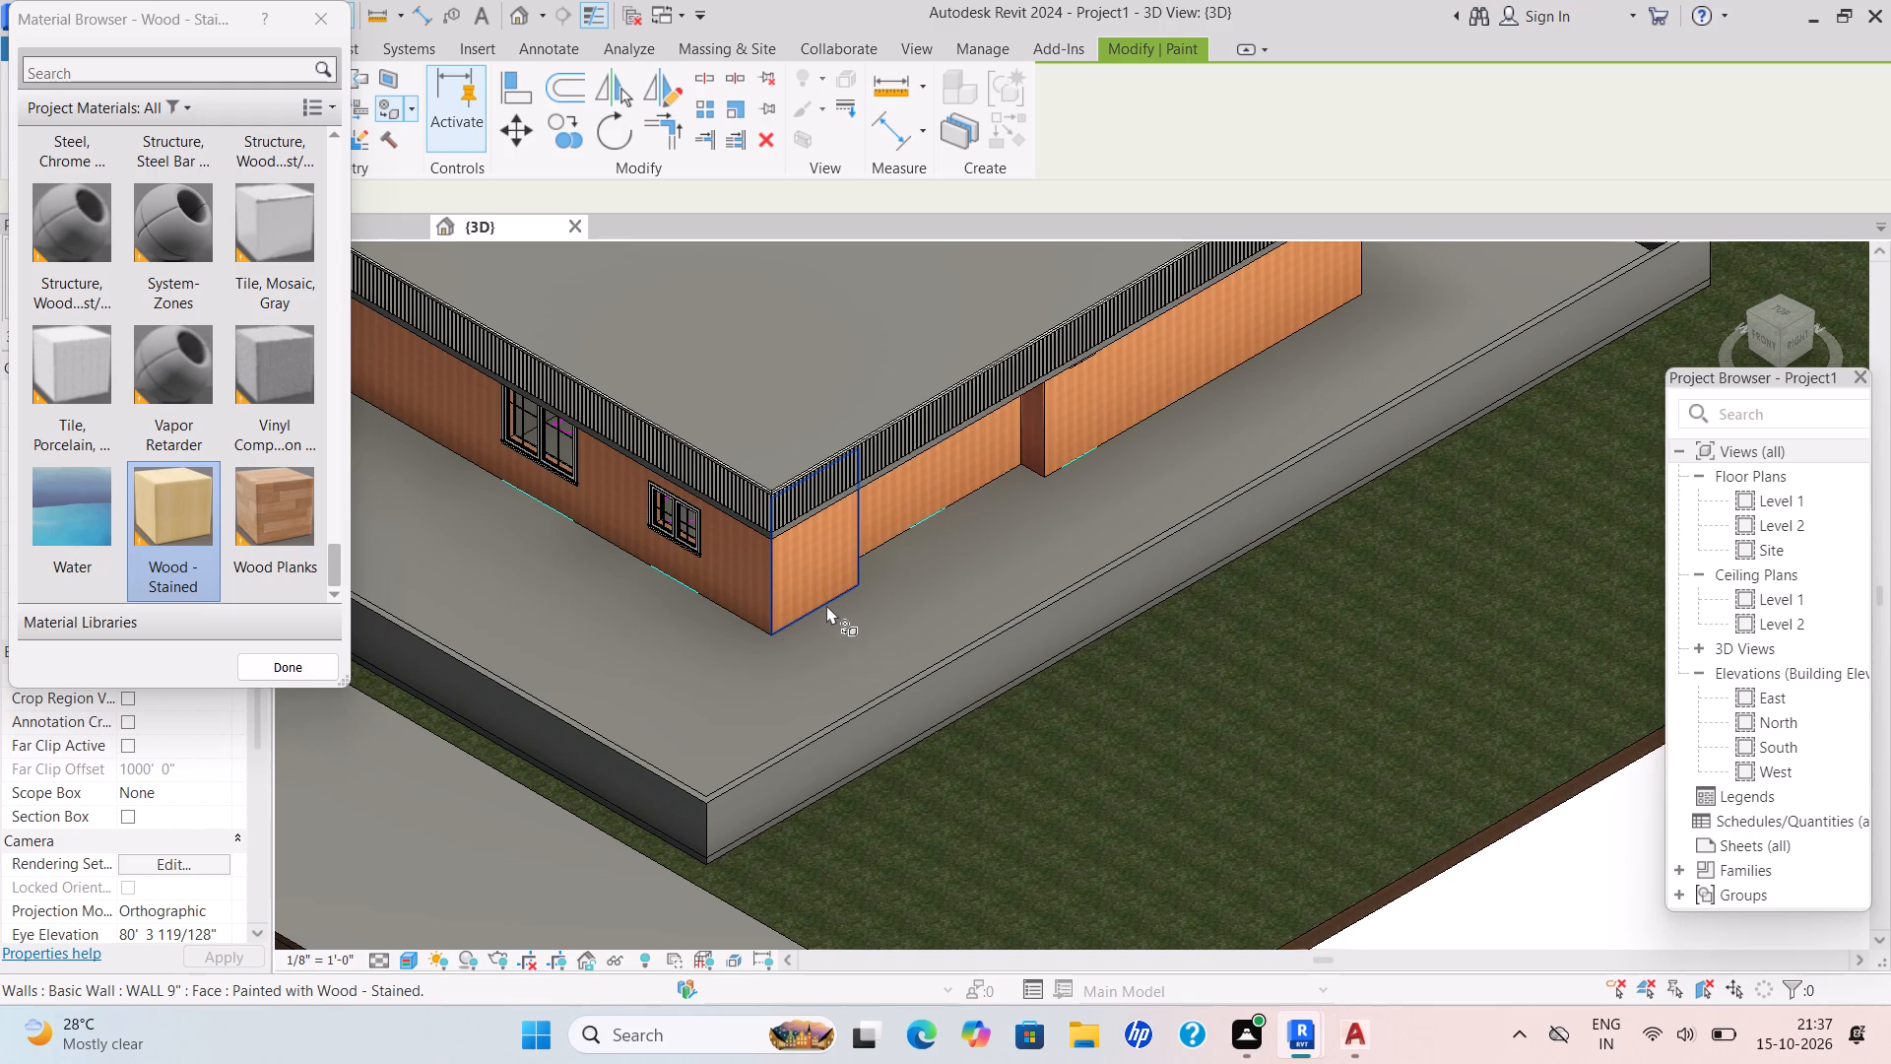
scroll(820, 612, up, 4)
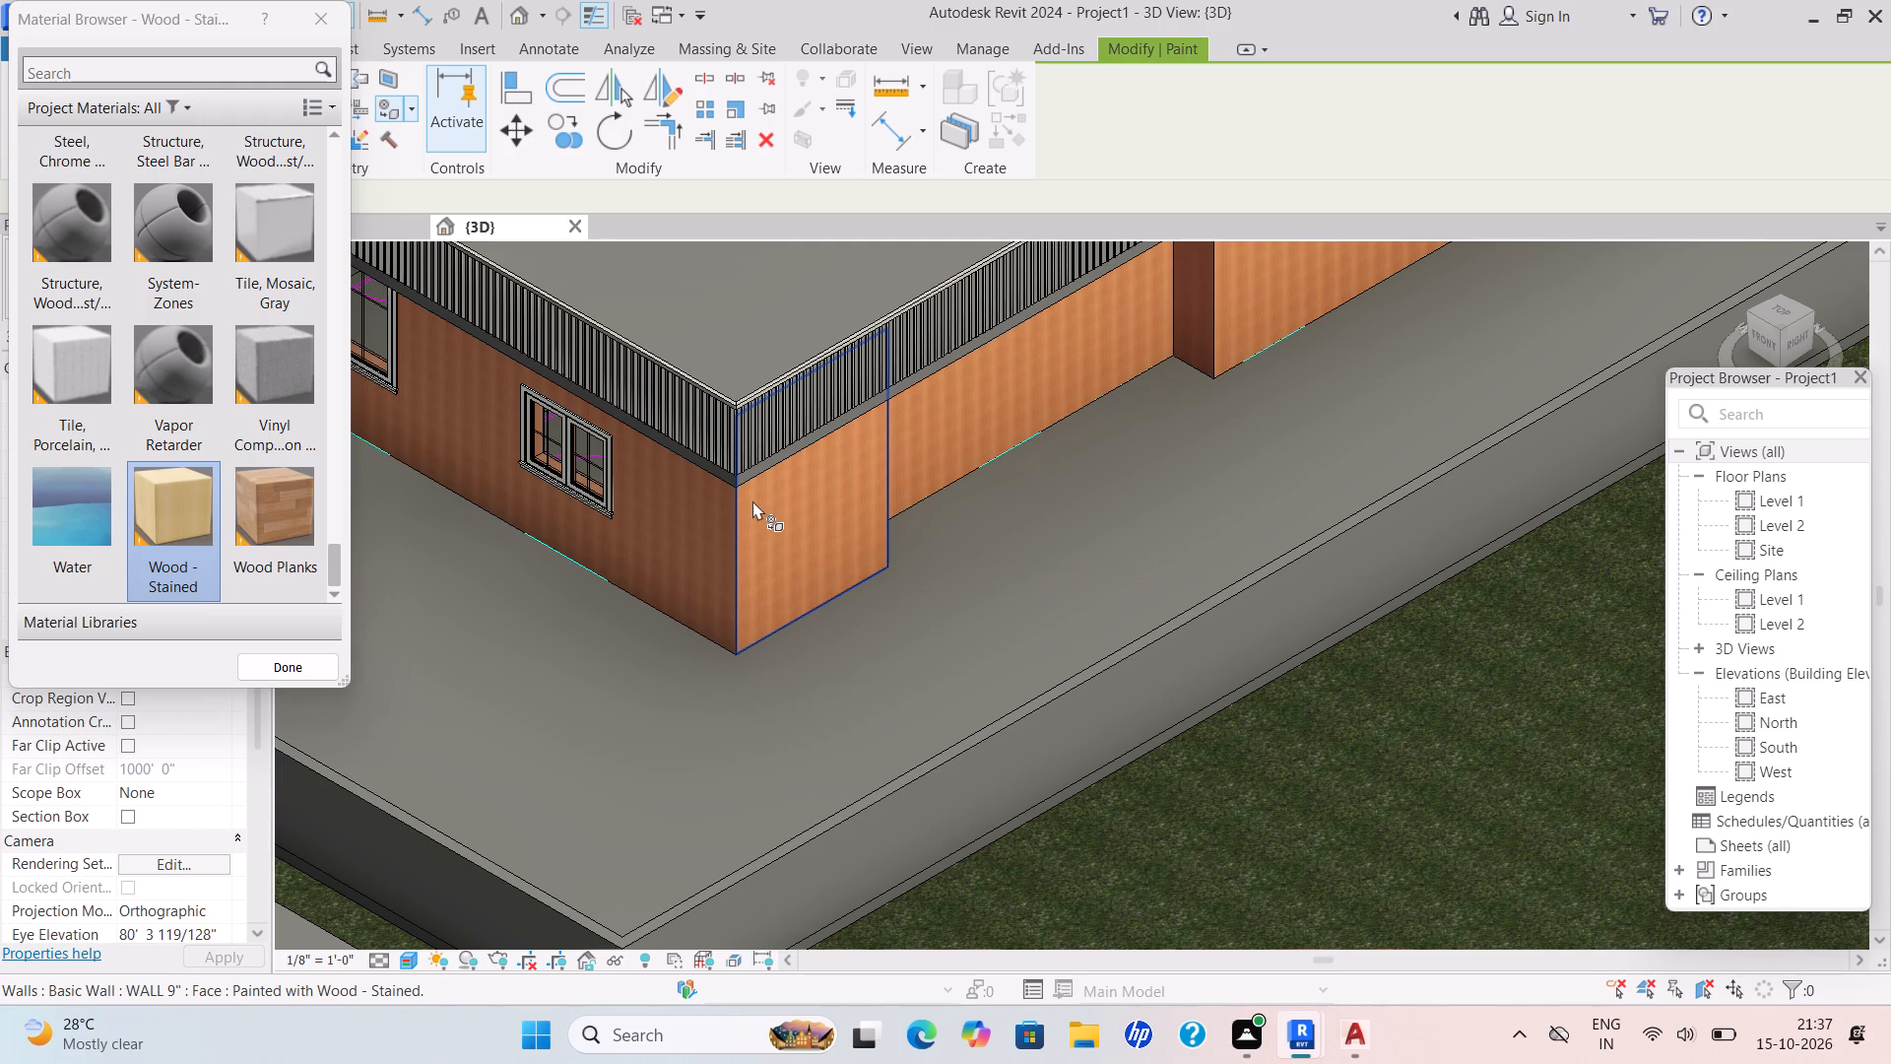
Paint the long exterior wall face with the door, facing the enclosure gate, with Wood - Stained.
scroll(778, 503, up, 4)
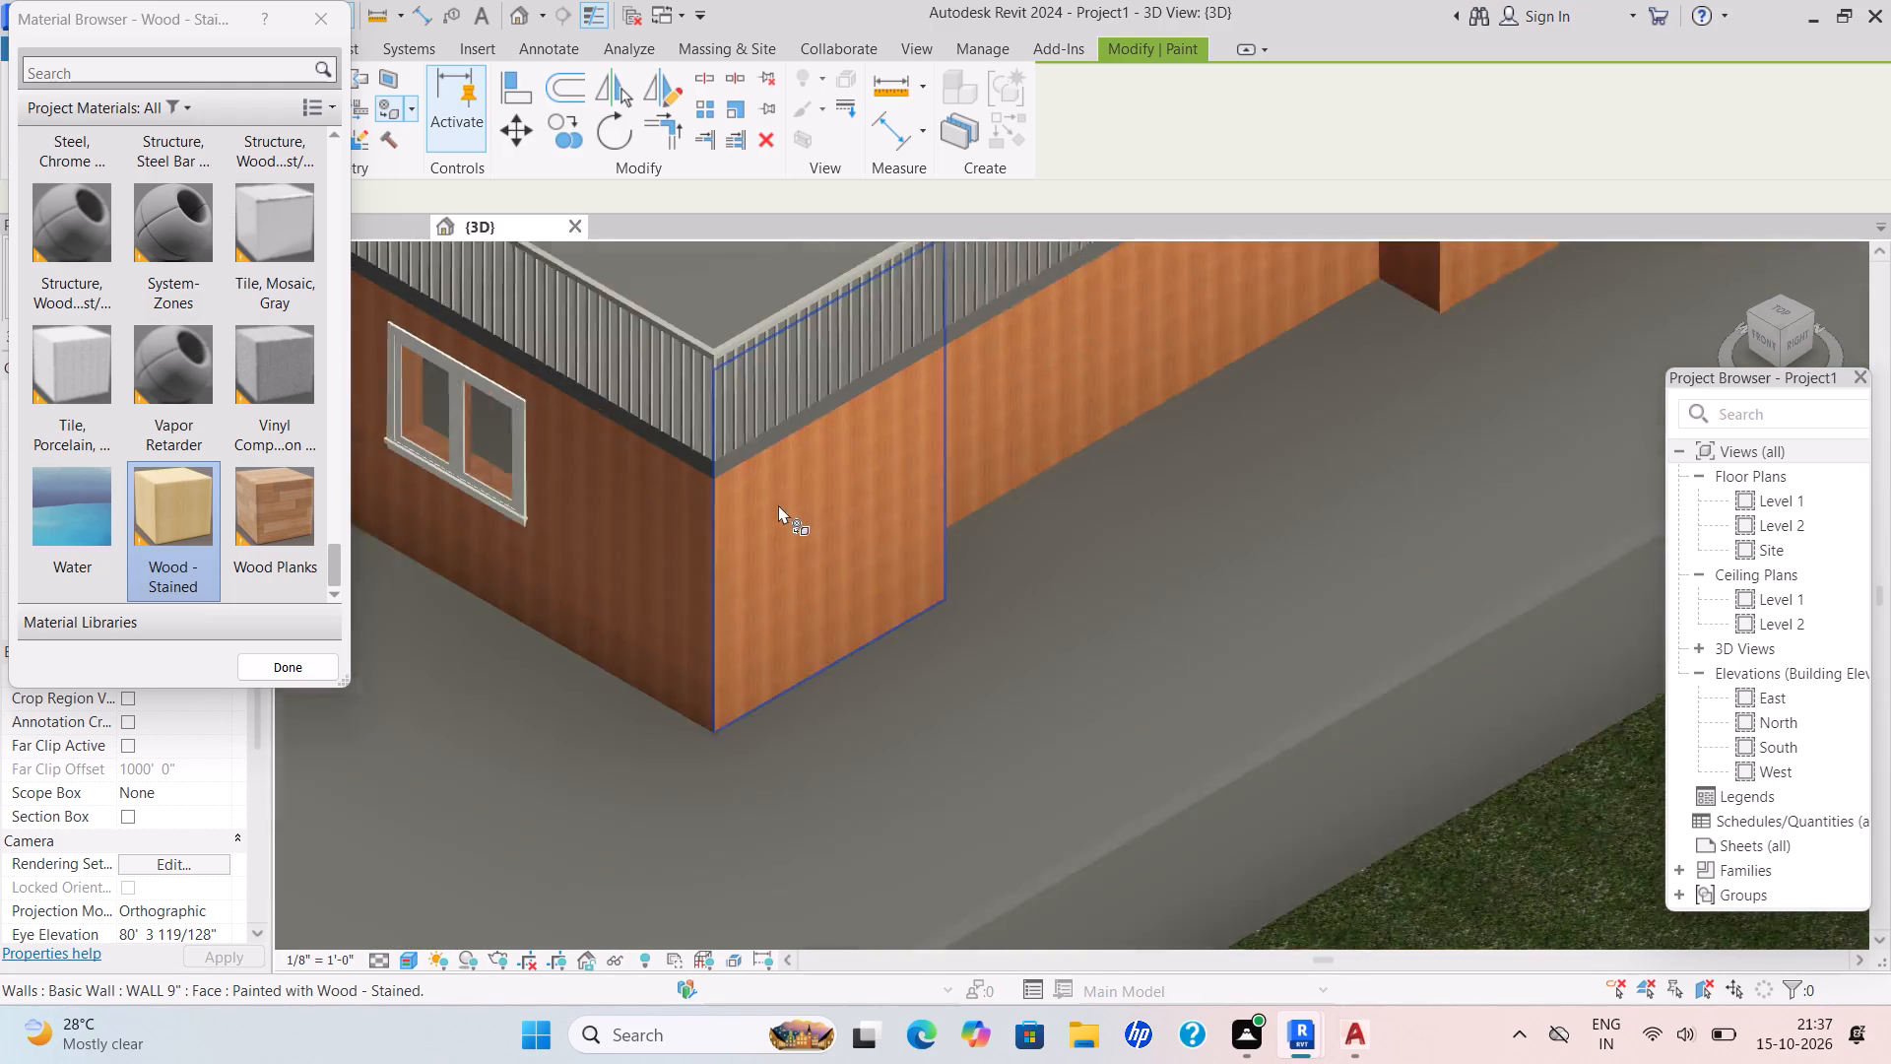
scroll(781, 526, down, 13)
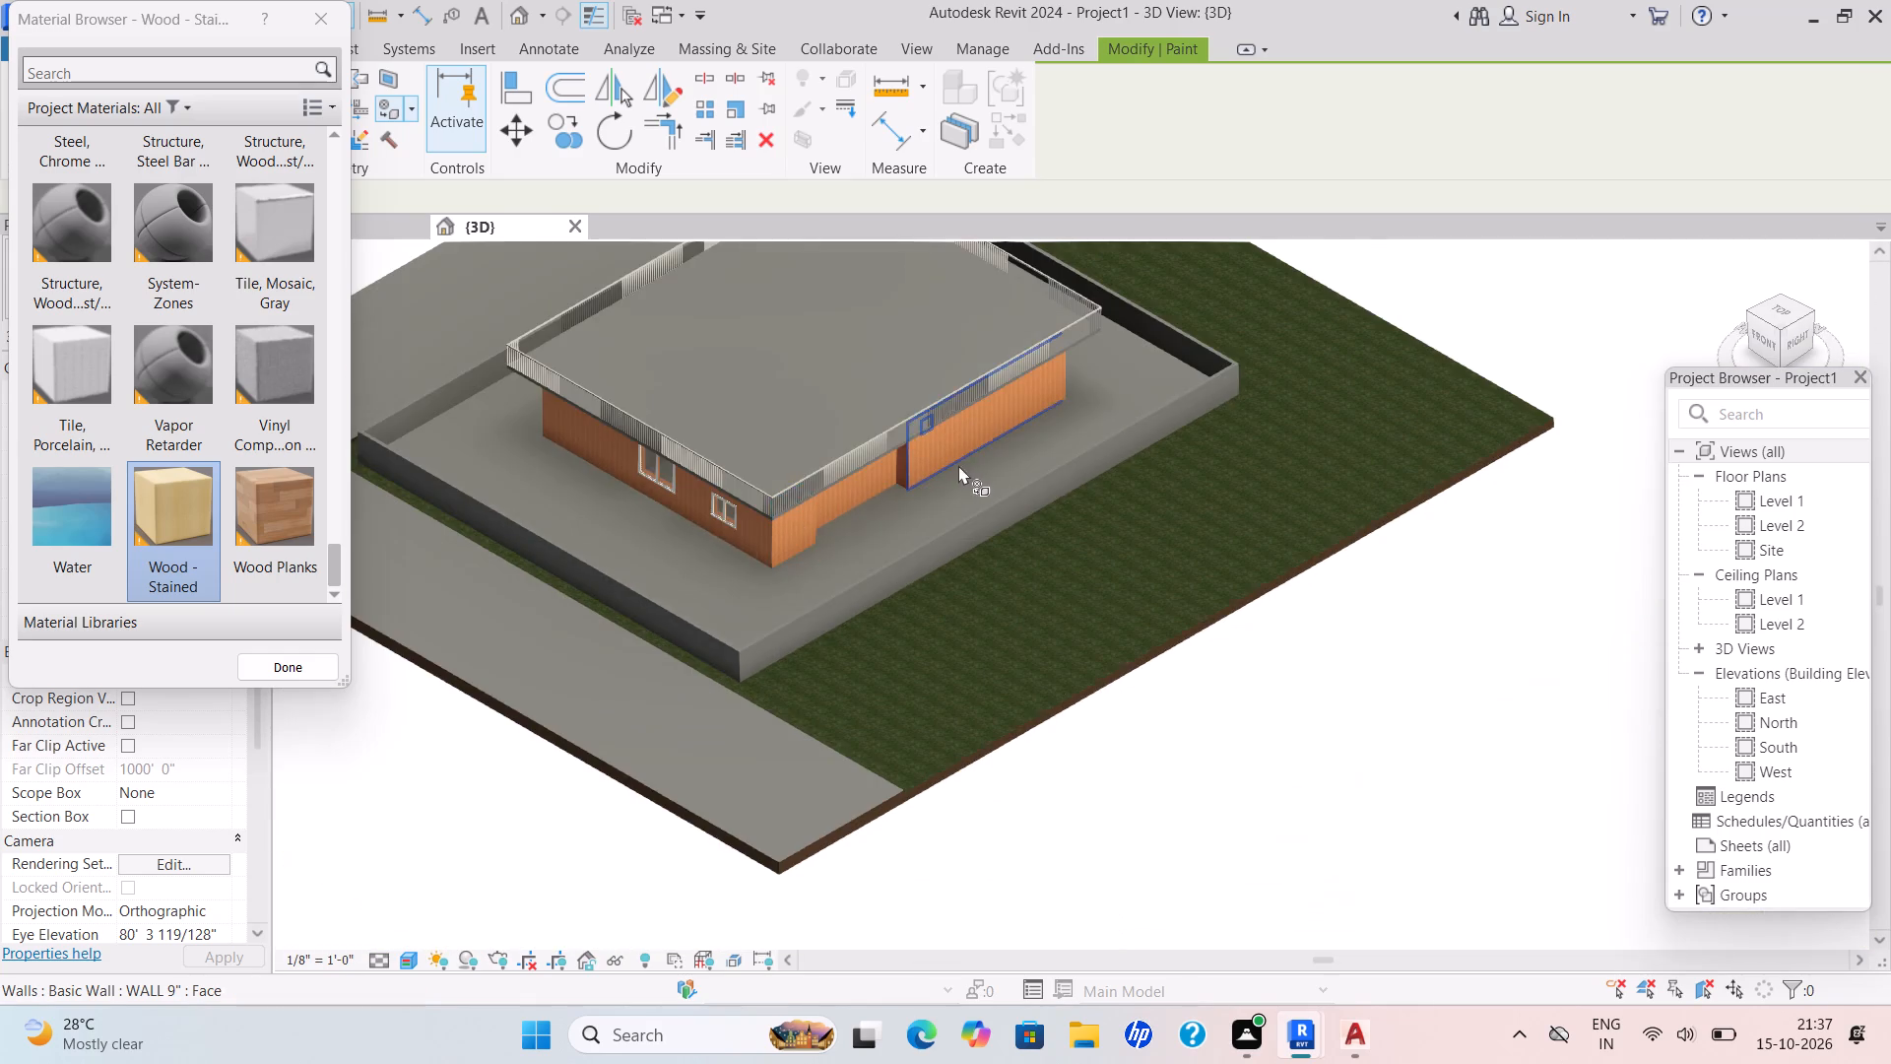
scroll(905, 509, down, 1)
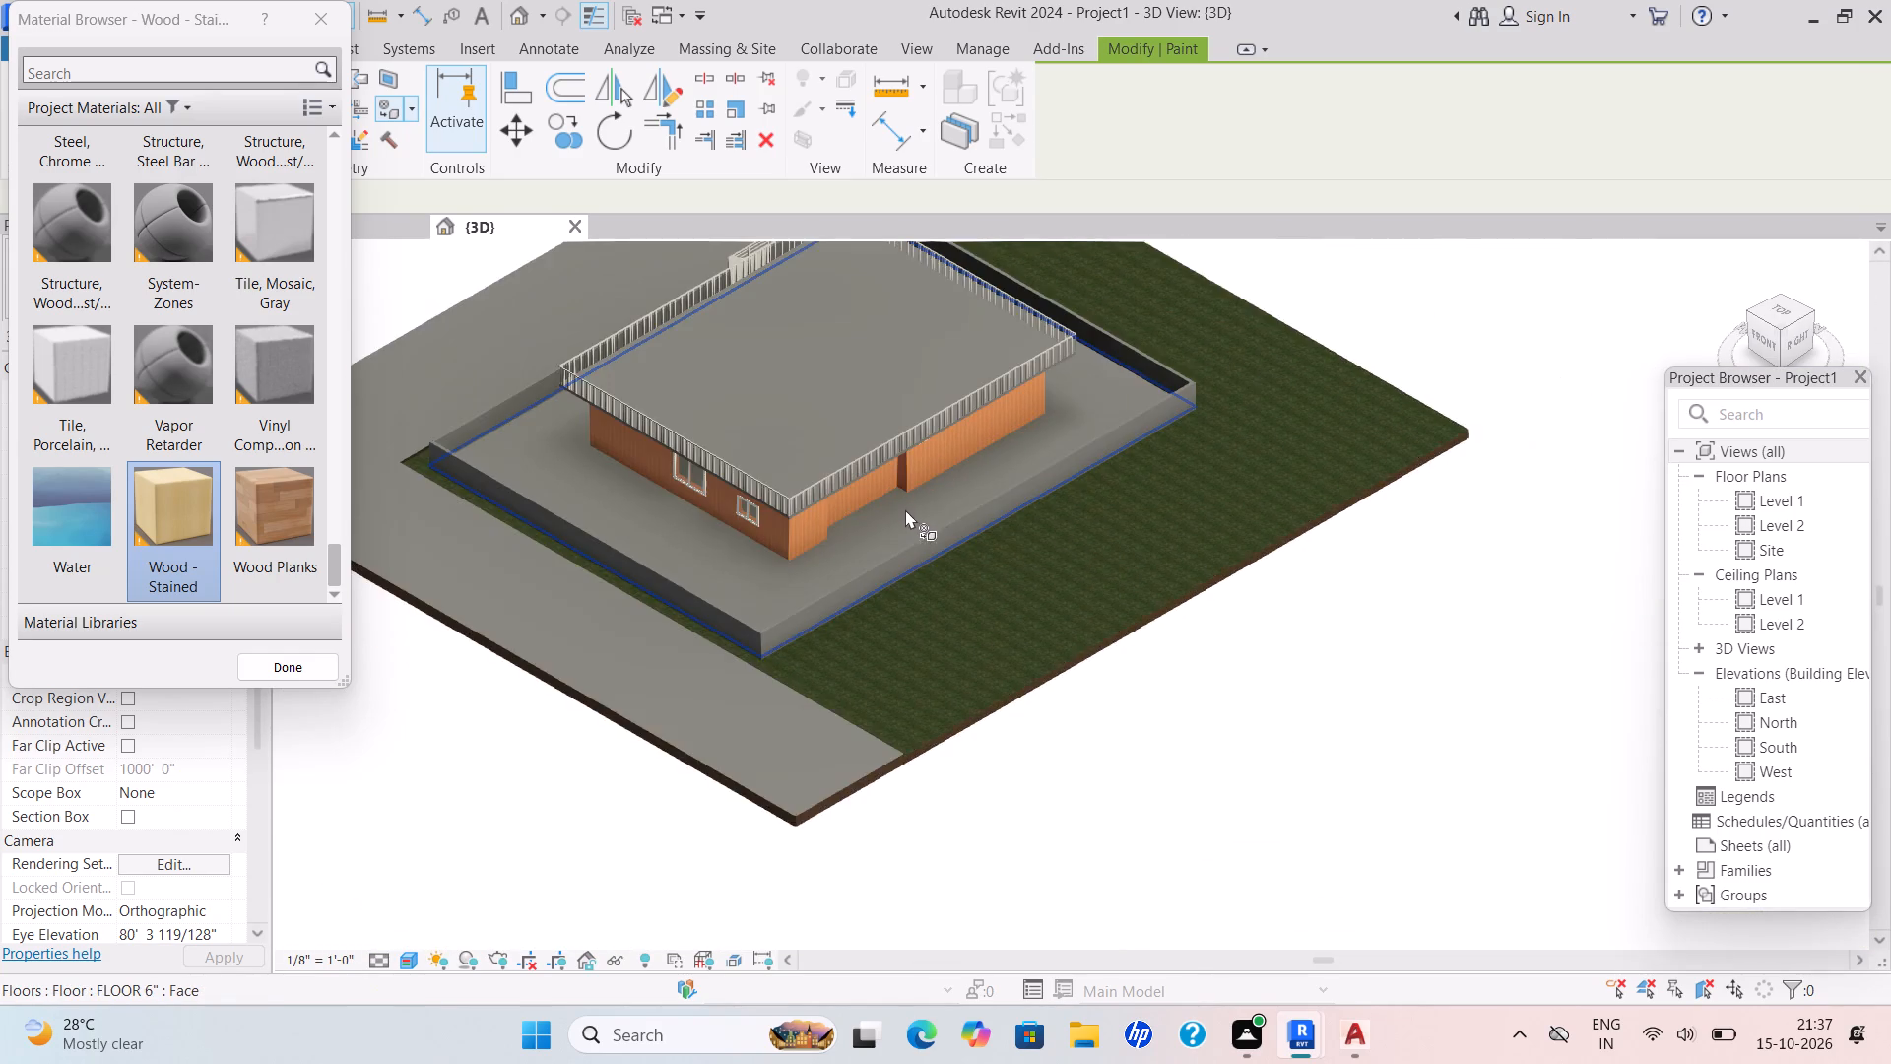
scroll(905, 509, down, 1)
shift+middle_drag(905, 509, 1145, 400)
shift+middle_drag(893, 462, 1015, 418)
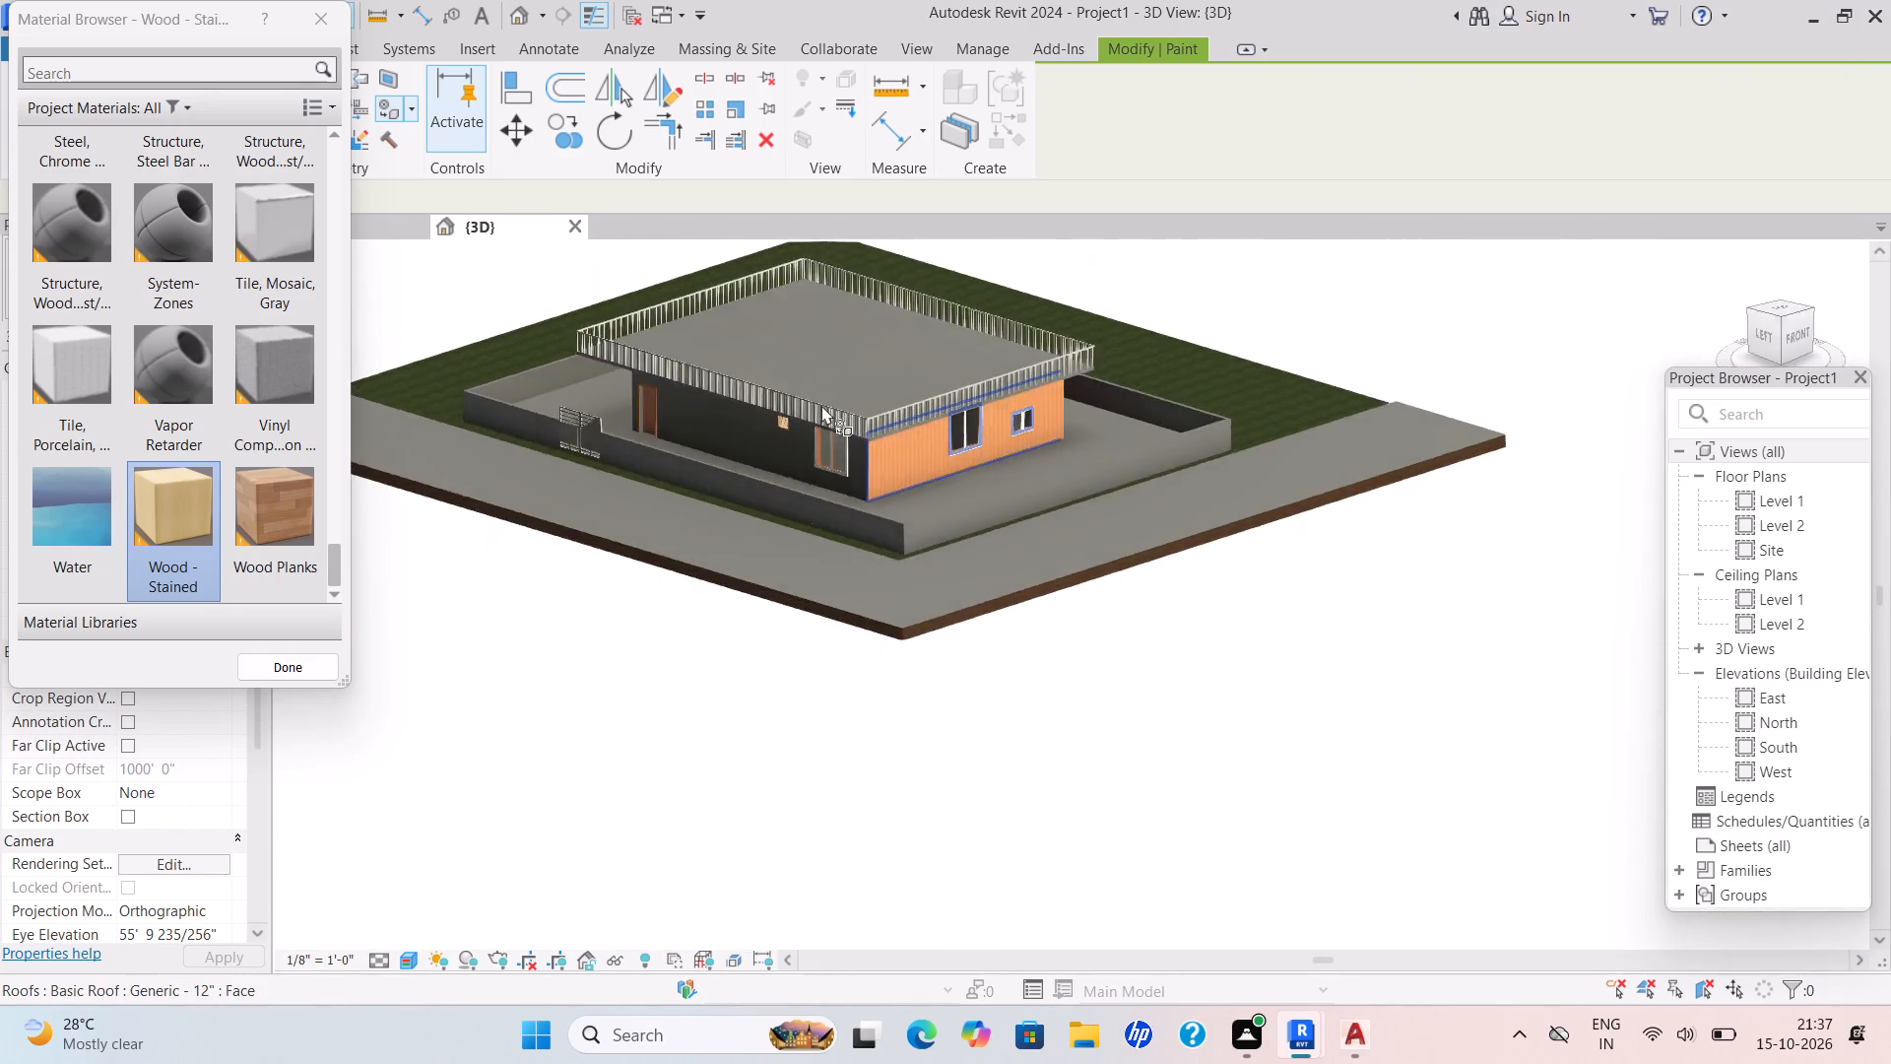
scroll(697, 420, up, 8)
click(757, 425)
Paint the long rear wall face, the windowed return face and the projecting rear wall face with Wood - Stained.
scroll(735, 421, down, 2)
middle_drag(729, 421, 860, 465)
scroll(730, 421, down, 1)
scroll(871, 477, up, 1)
scroll(865, 475, down, 1)
middle_drag(865, 475, 920, 566)
scroll(907, 559, down, 2)
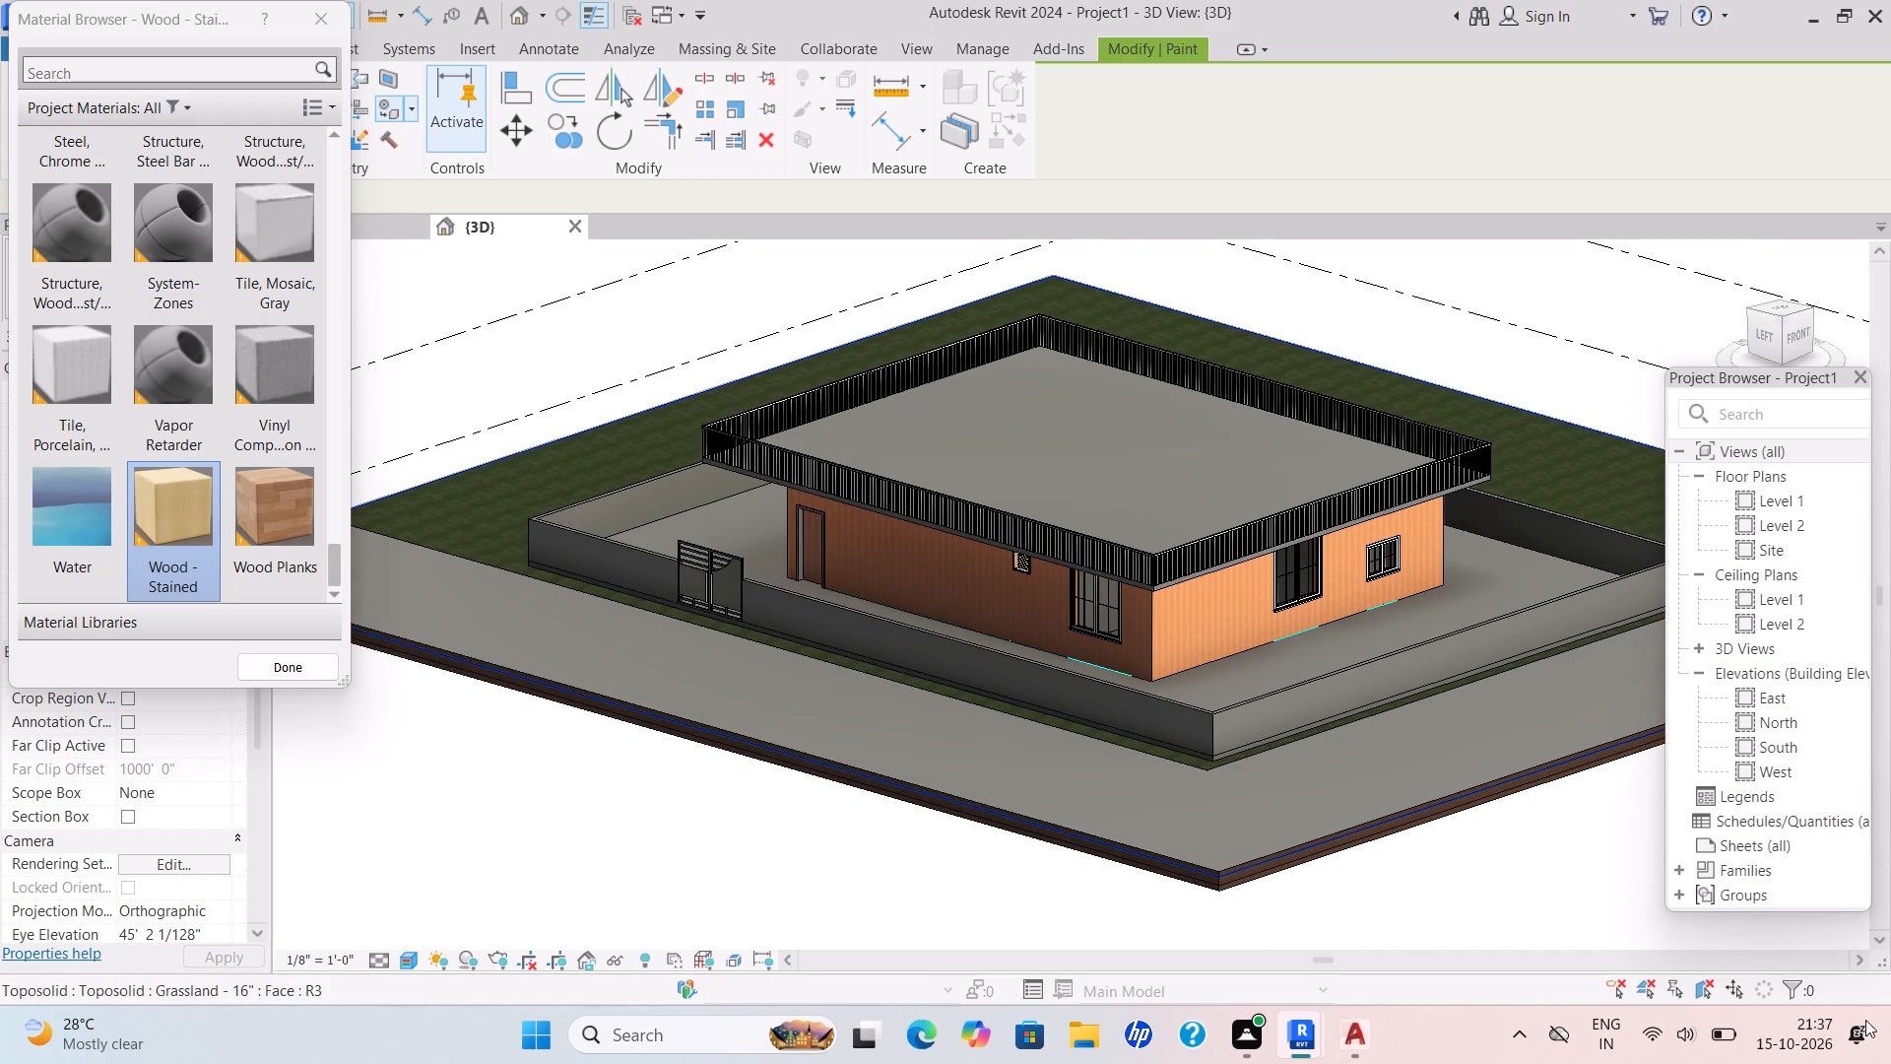
shift+scroll(1083, 580, down, 2)
shift+middle_drag(1084, 580, 1484, 595)
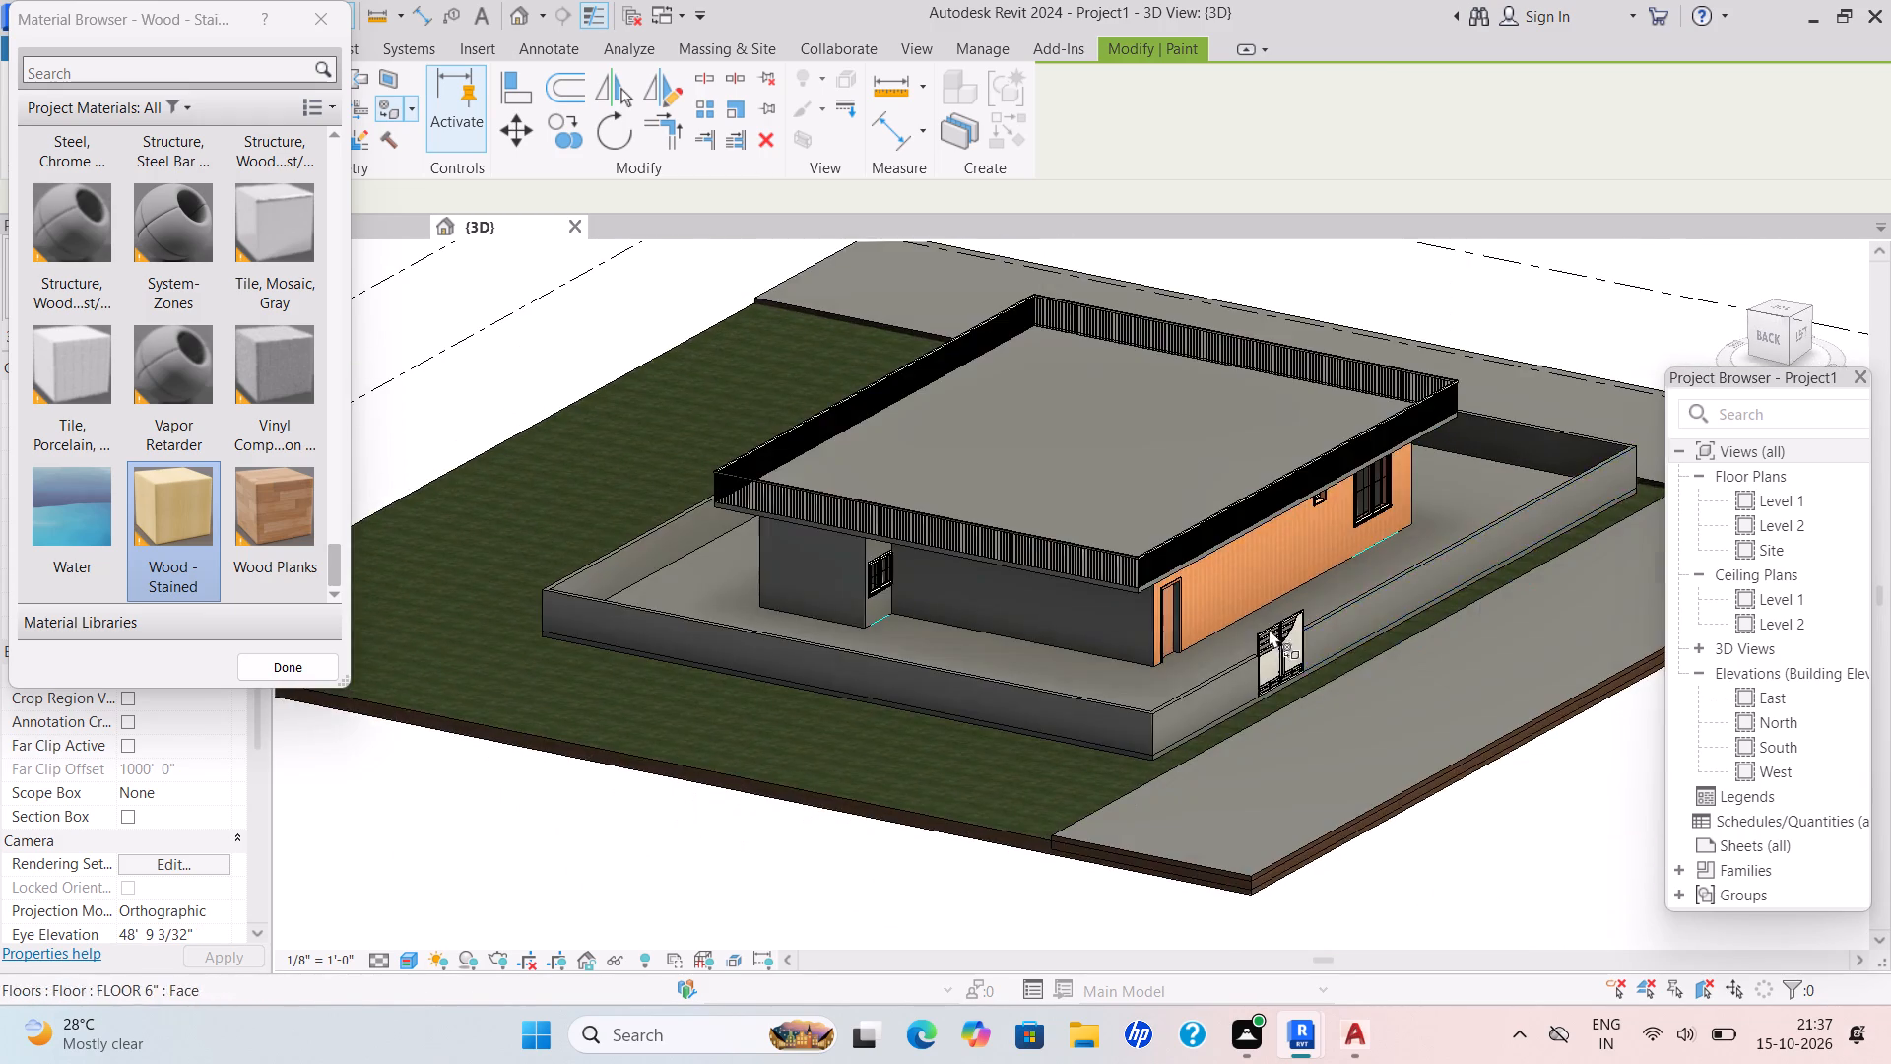
scroll(1261, 624, up, 2)
scroll(1061, 598, up, 3)
click(944, 572)
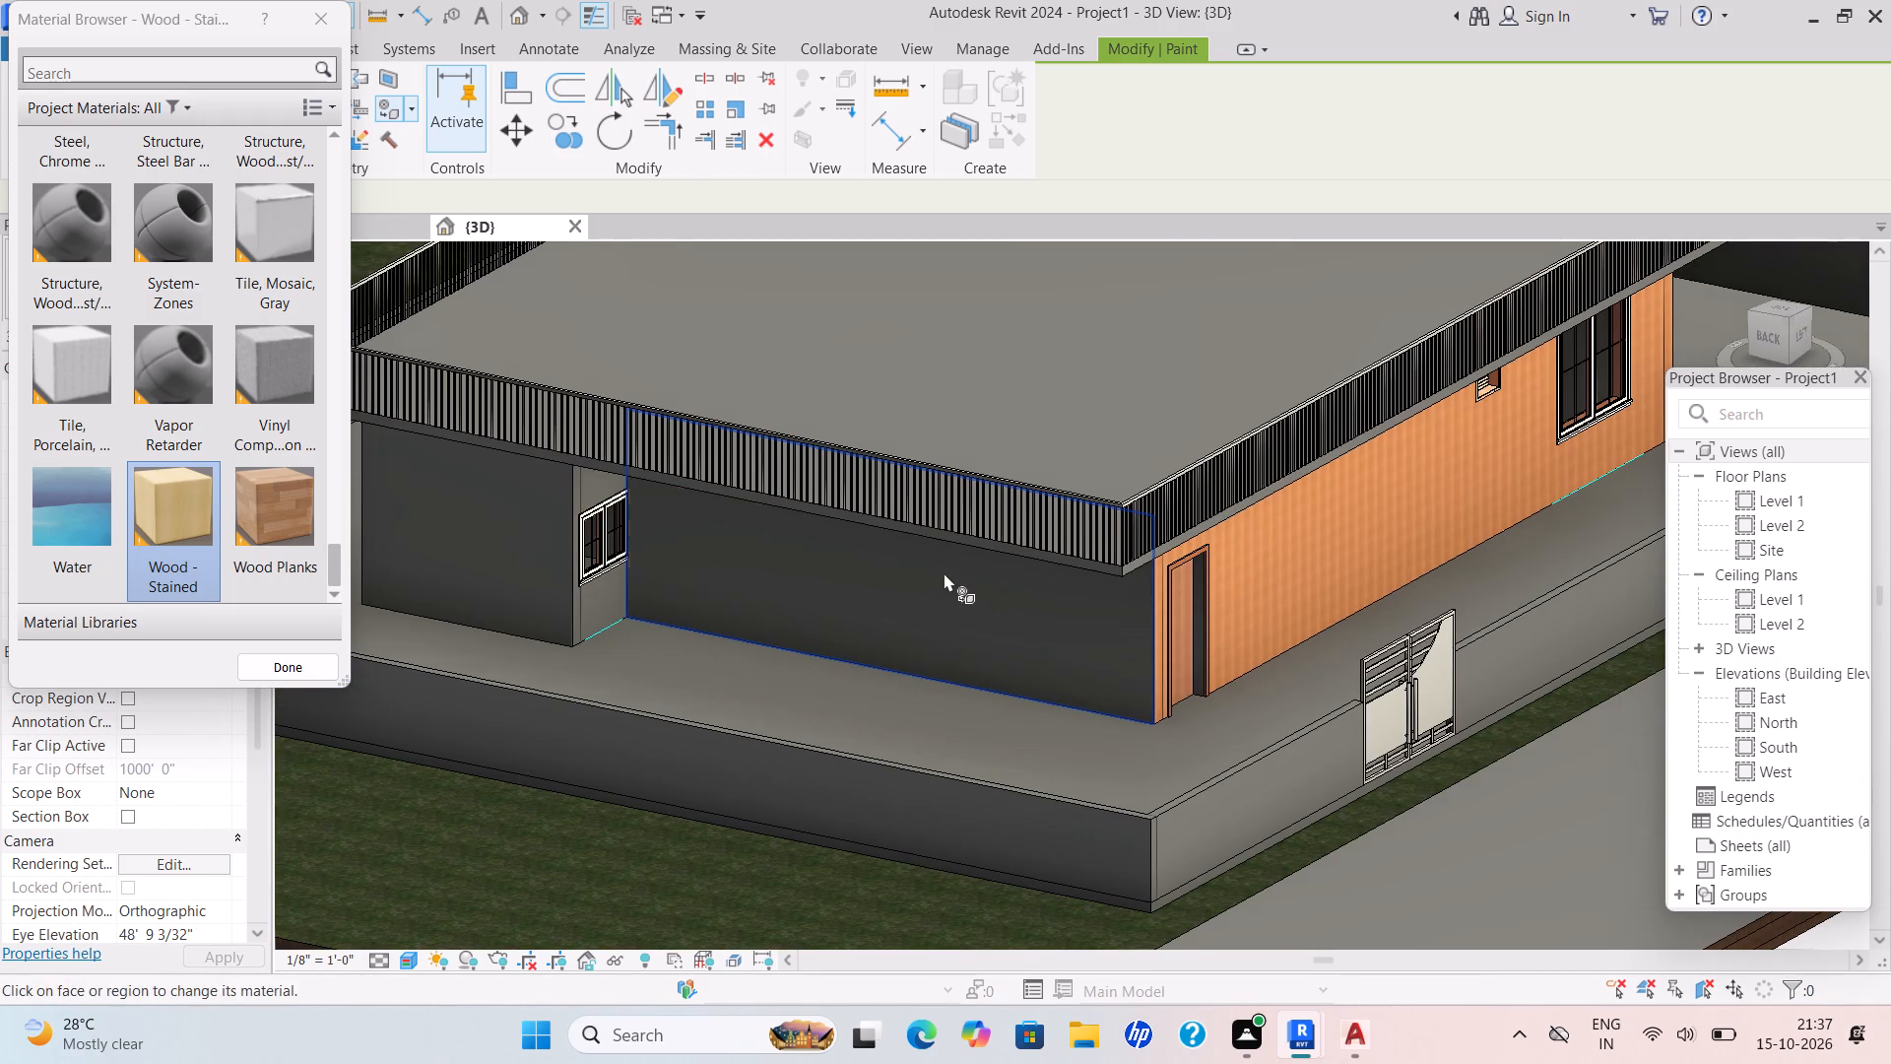
click(603, 577)
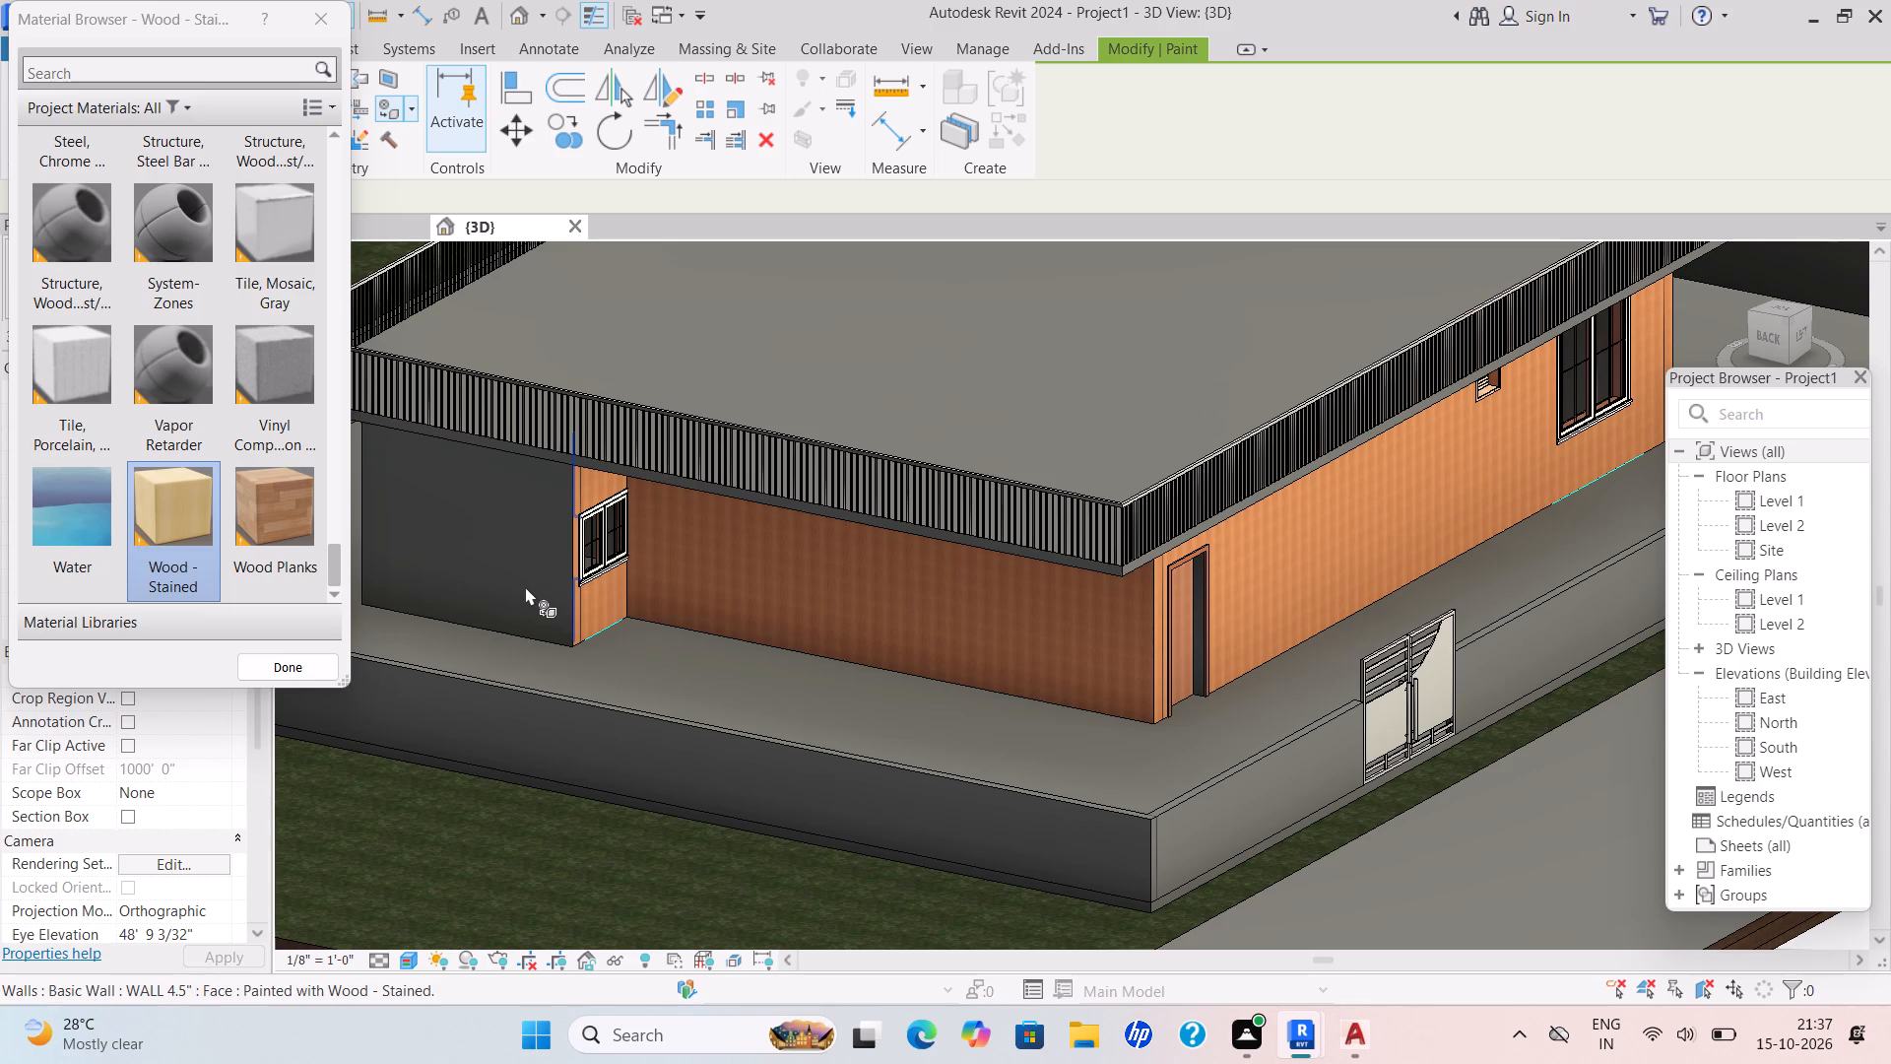
click(525, 586)
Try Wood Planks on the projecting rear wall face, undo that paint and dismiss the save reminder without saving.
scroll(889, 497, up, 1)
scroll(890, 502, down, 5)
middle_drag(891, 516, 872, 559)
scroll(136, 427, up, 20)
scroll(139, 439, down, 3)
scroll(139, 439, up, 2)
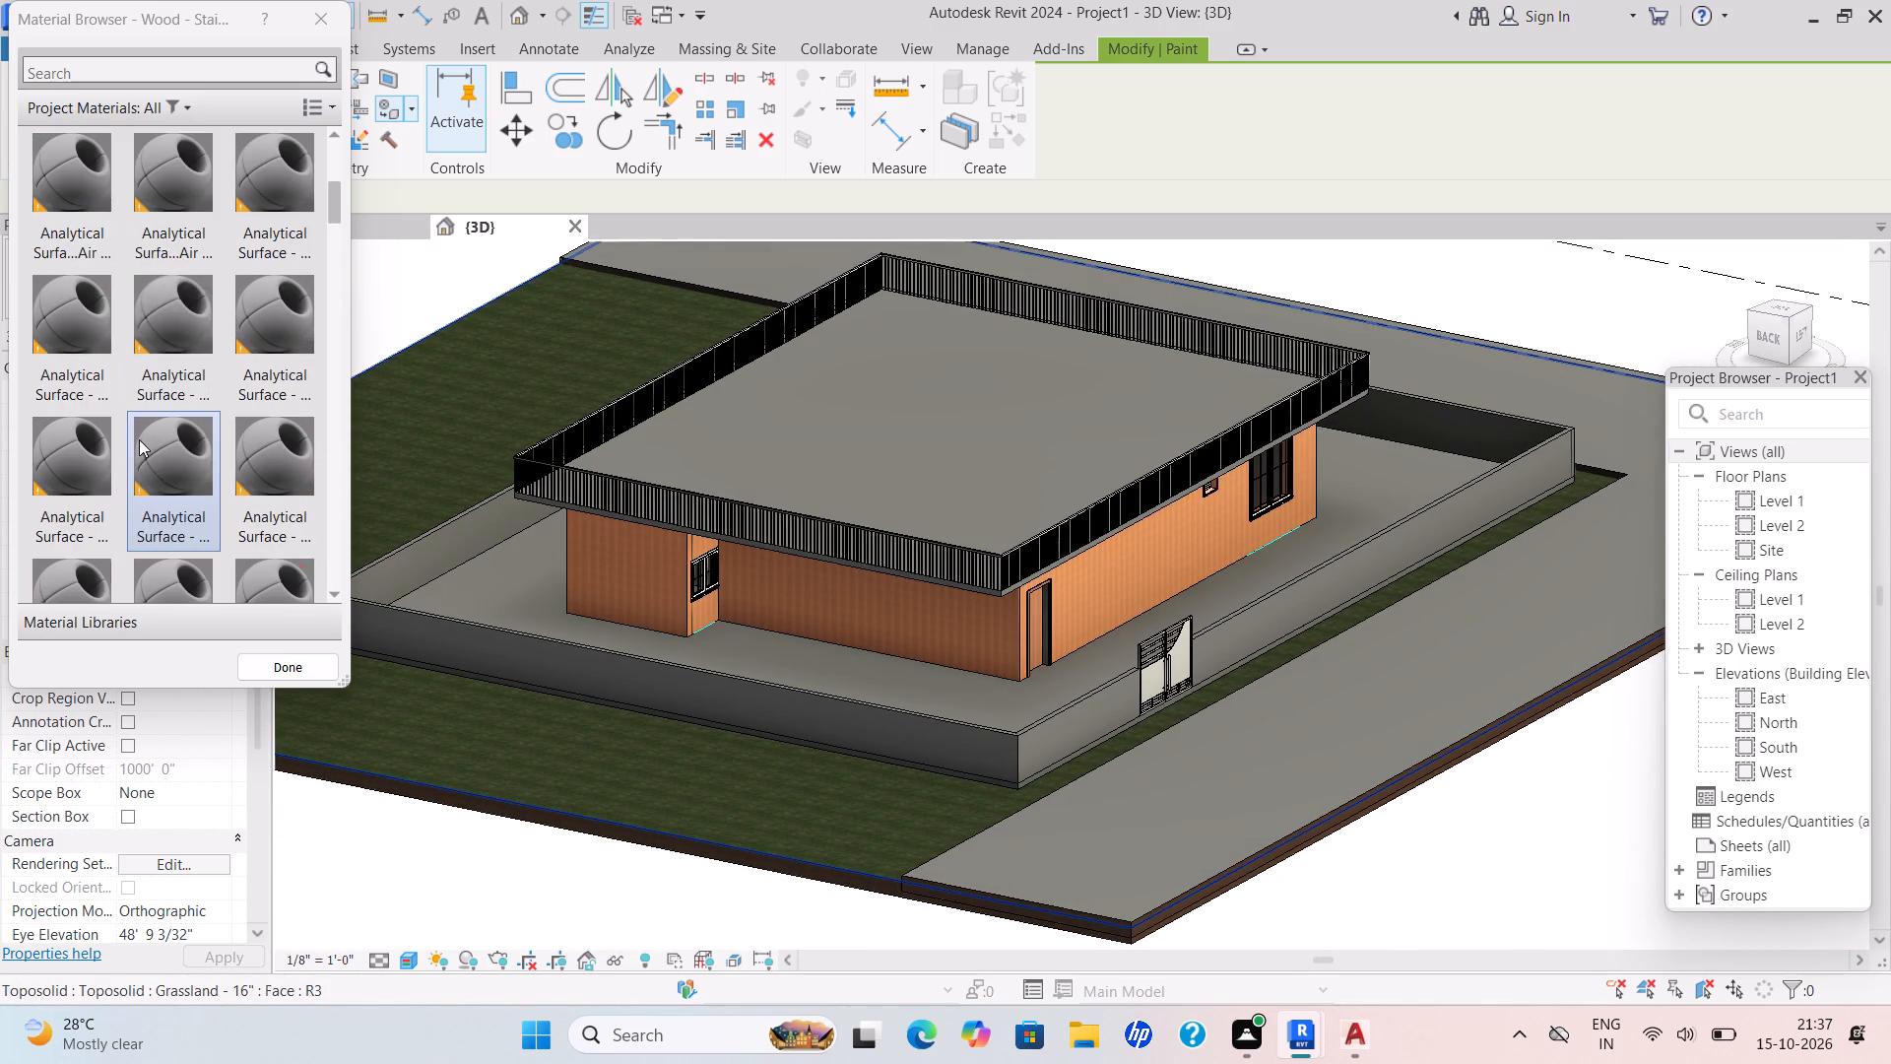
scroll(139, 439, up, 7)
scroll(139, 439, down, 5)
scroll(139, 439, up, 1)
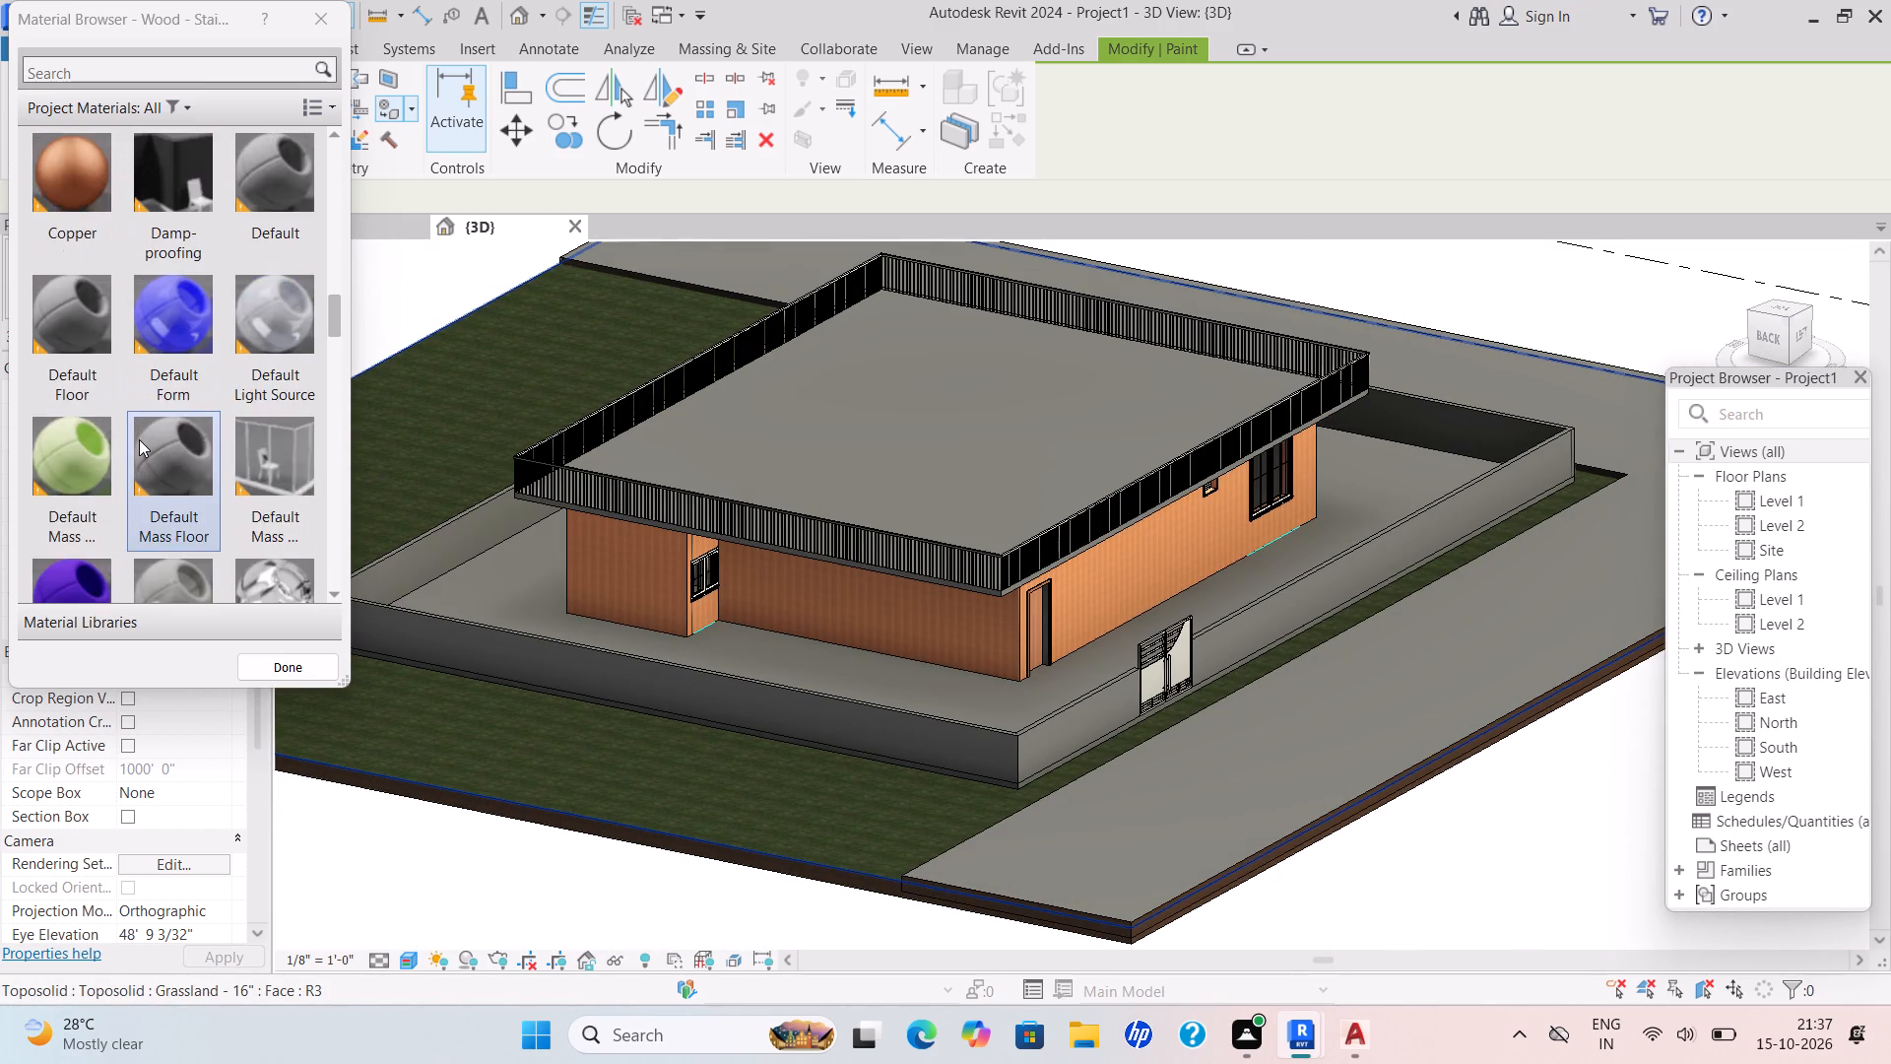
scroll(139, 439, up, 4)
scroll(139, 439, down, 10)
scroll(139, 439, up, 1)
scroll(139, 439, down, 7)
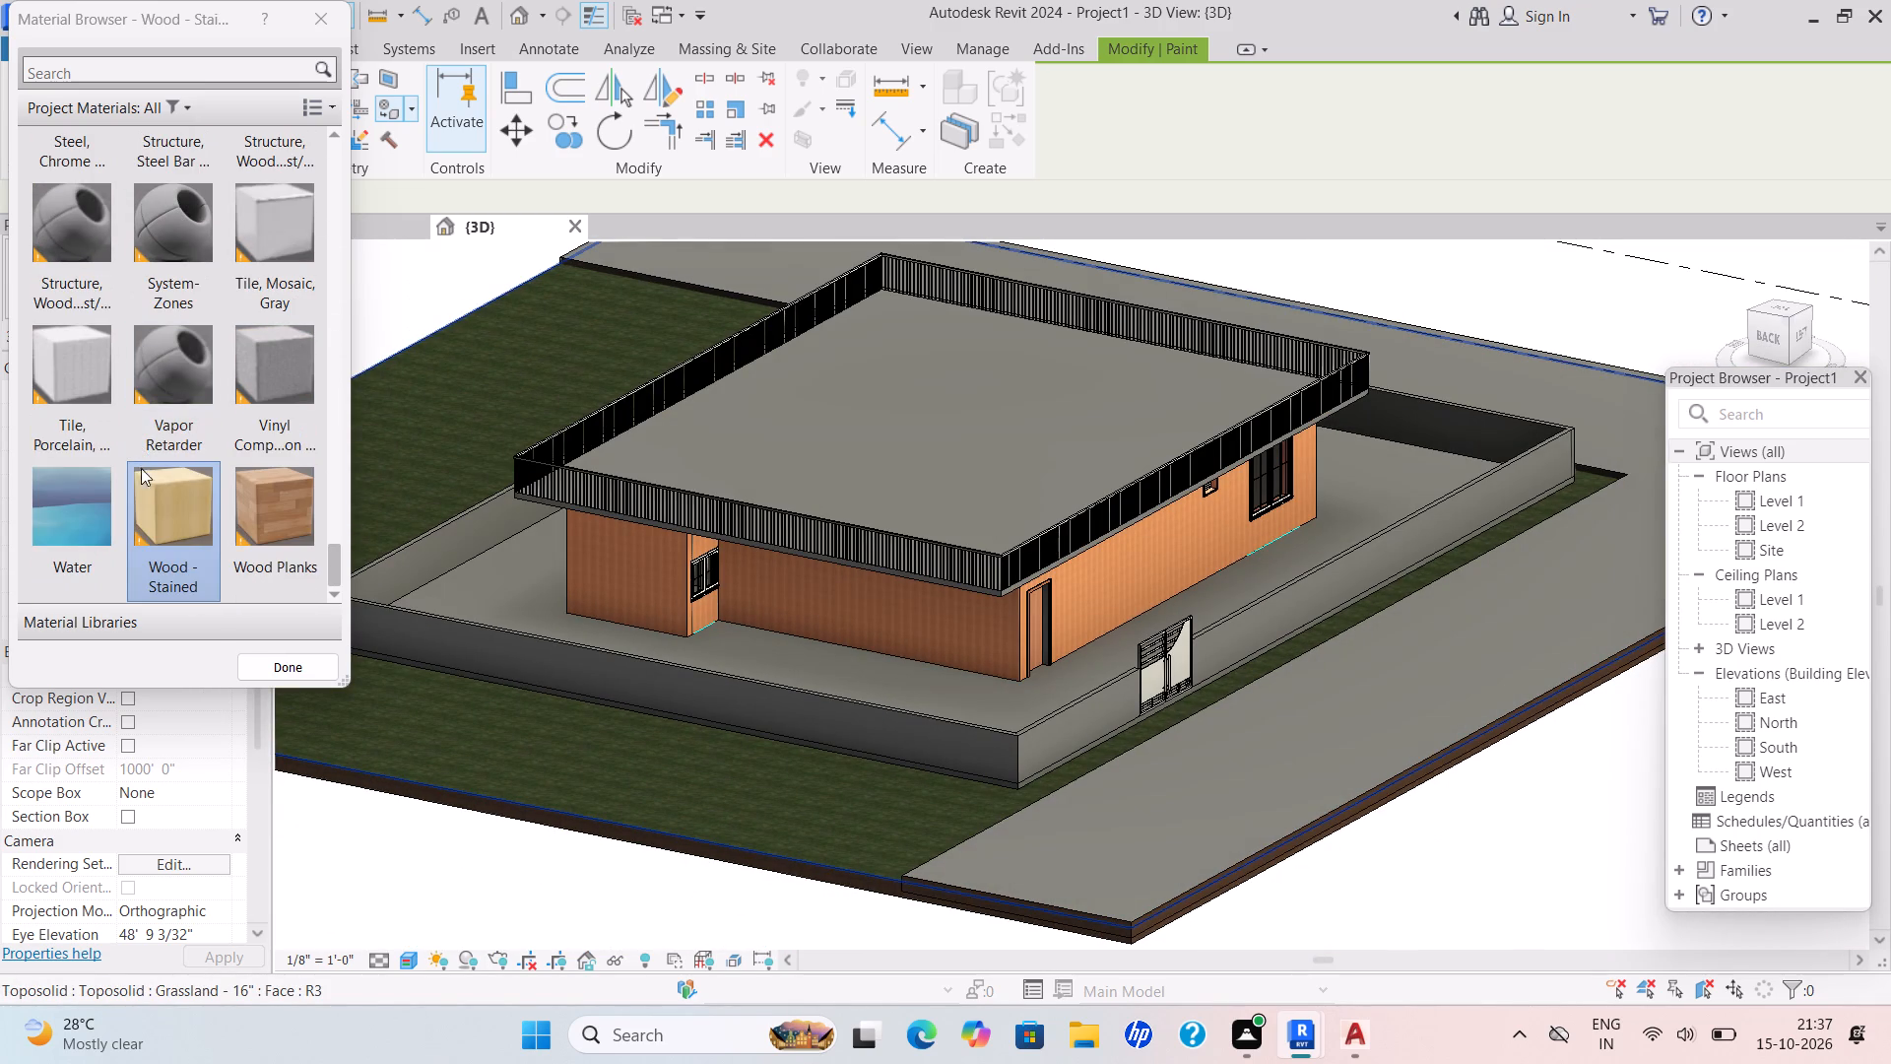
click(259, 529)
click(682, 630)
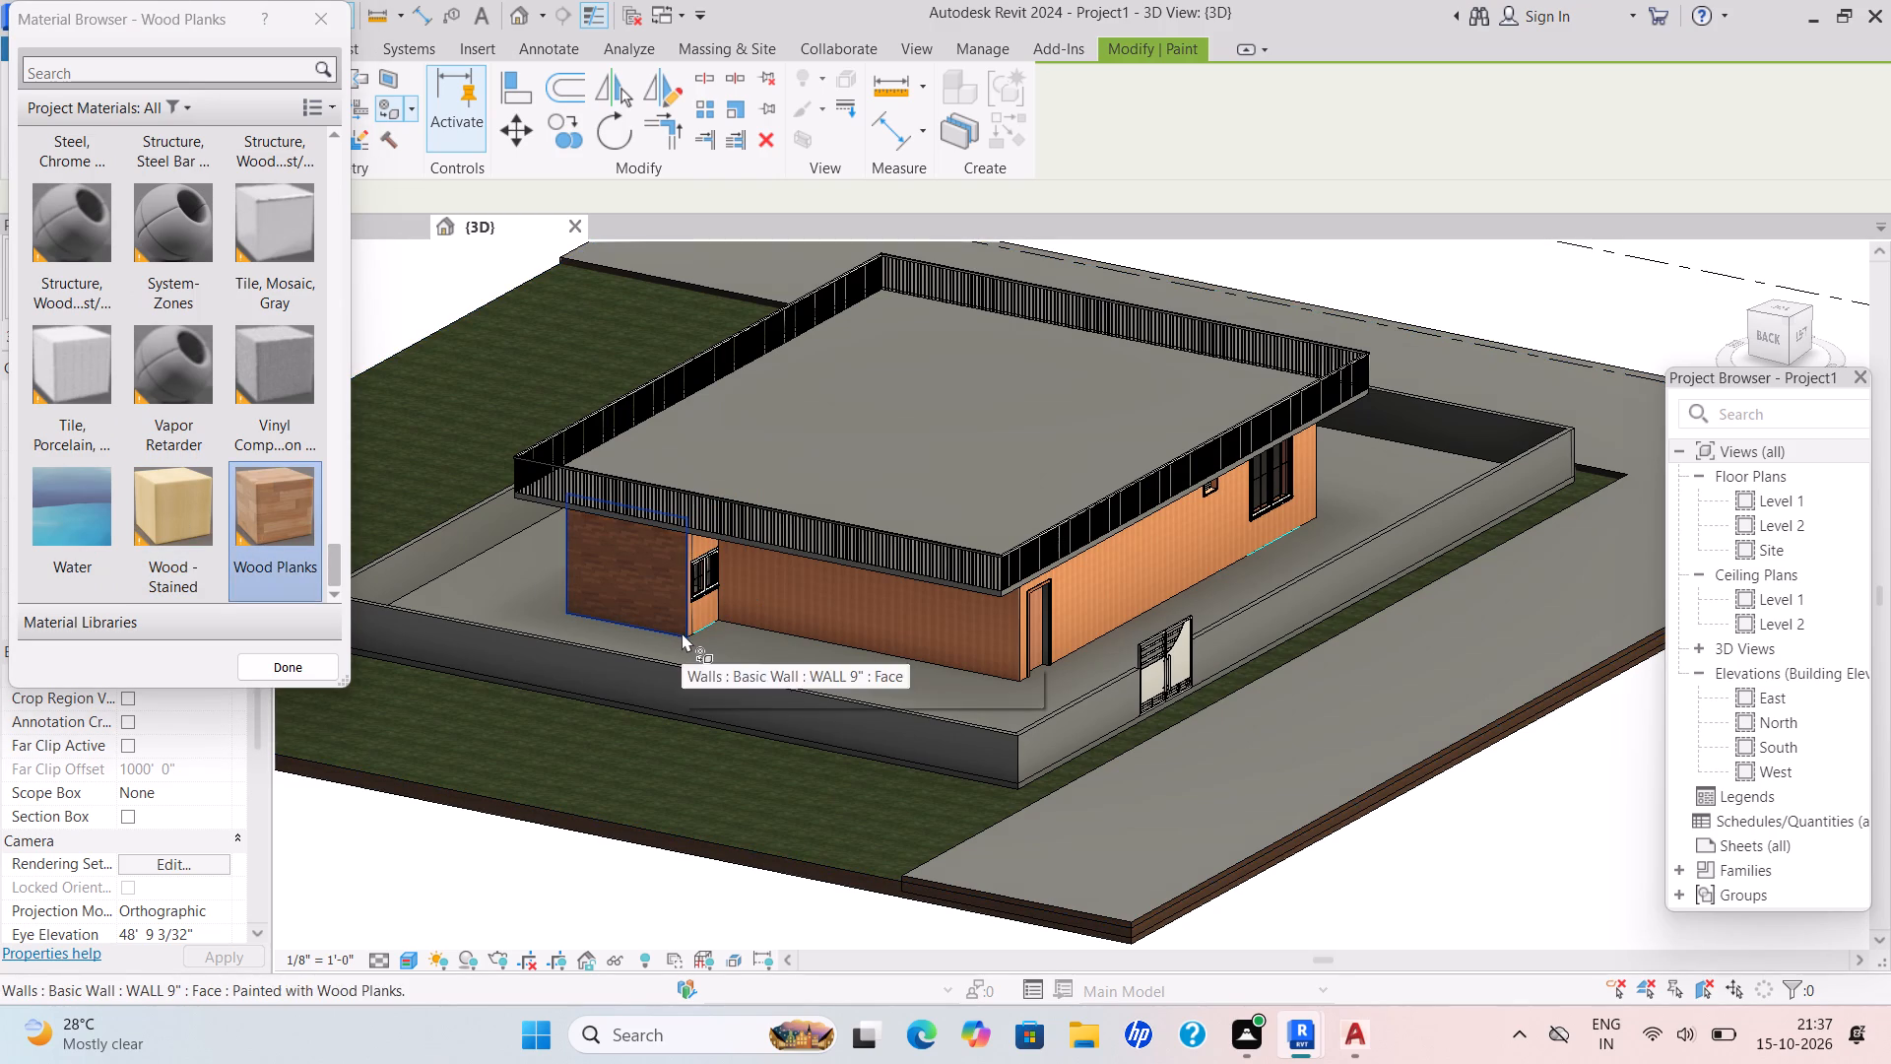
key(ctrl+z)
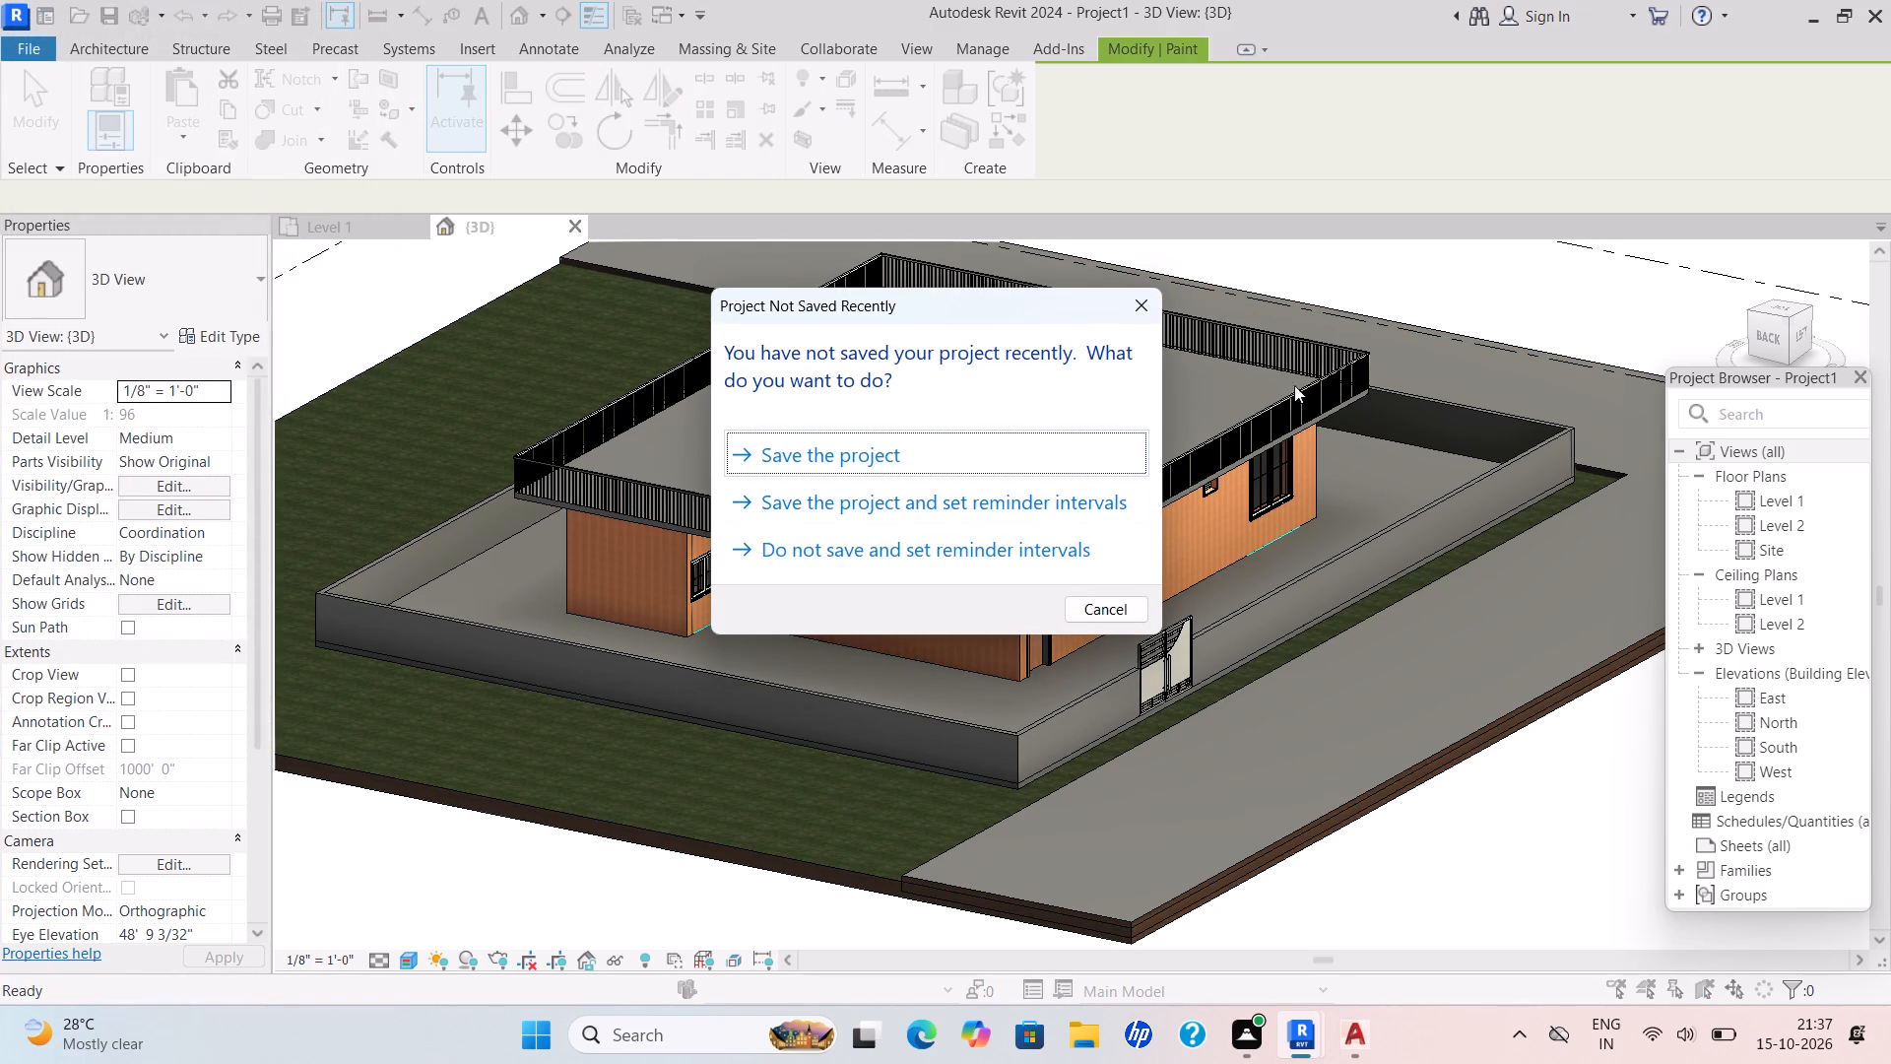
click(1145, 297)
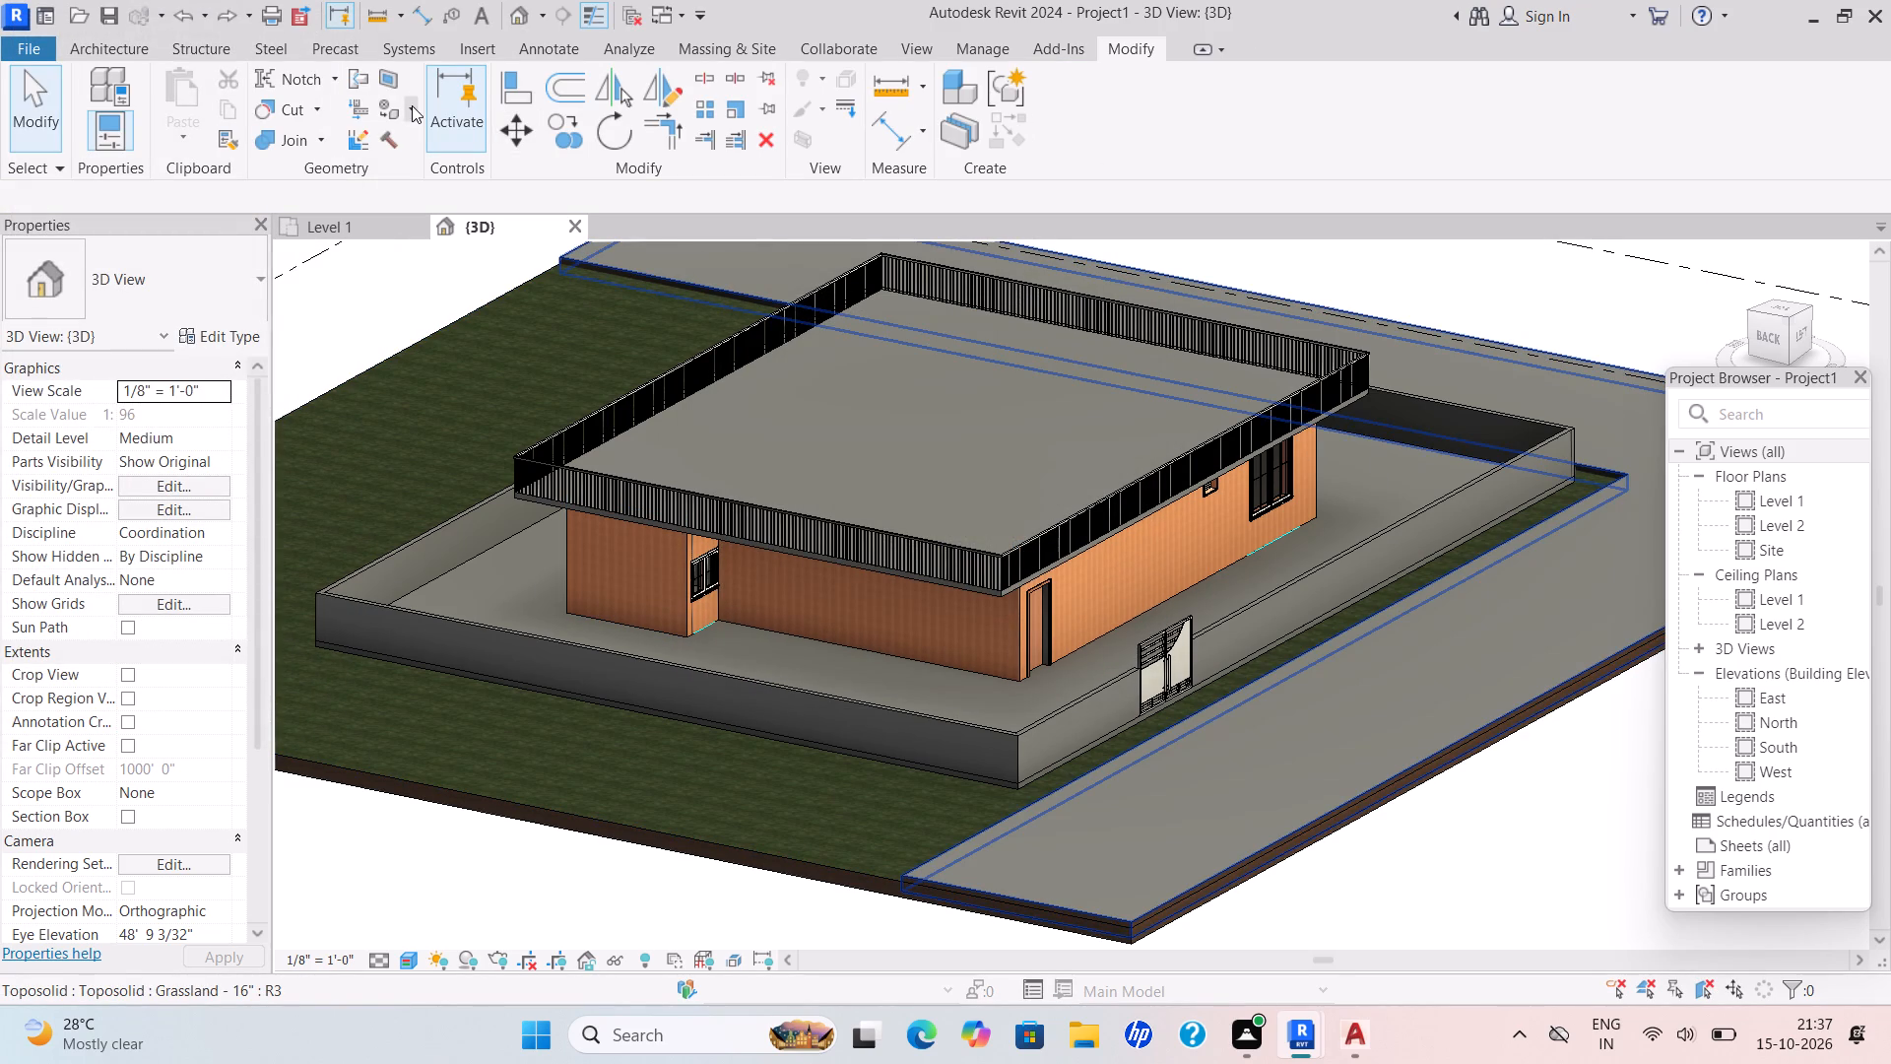
Paint the top face of the floor around the building and the top face of the roof with Wood Planks.
click(412, 105)
click(412, 143)
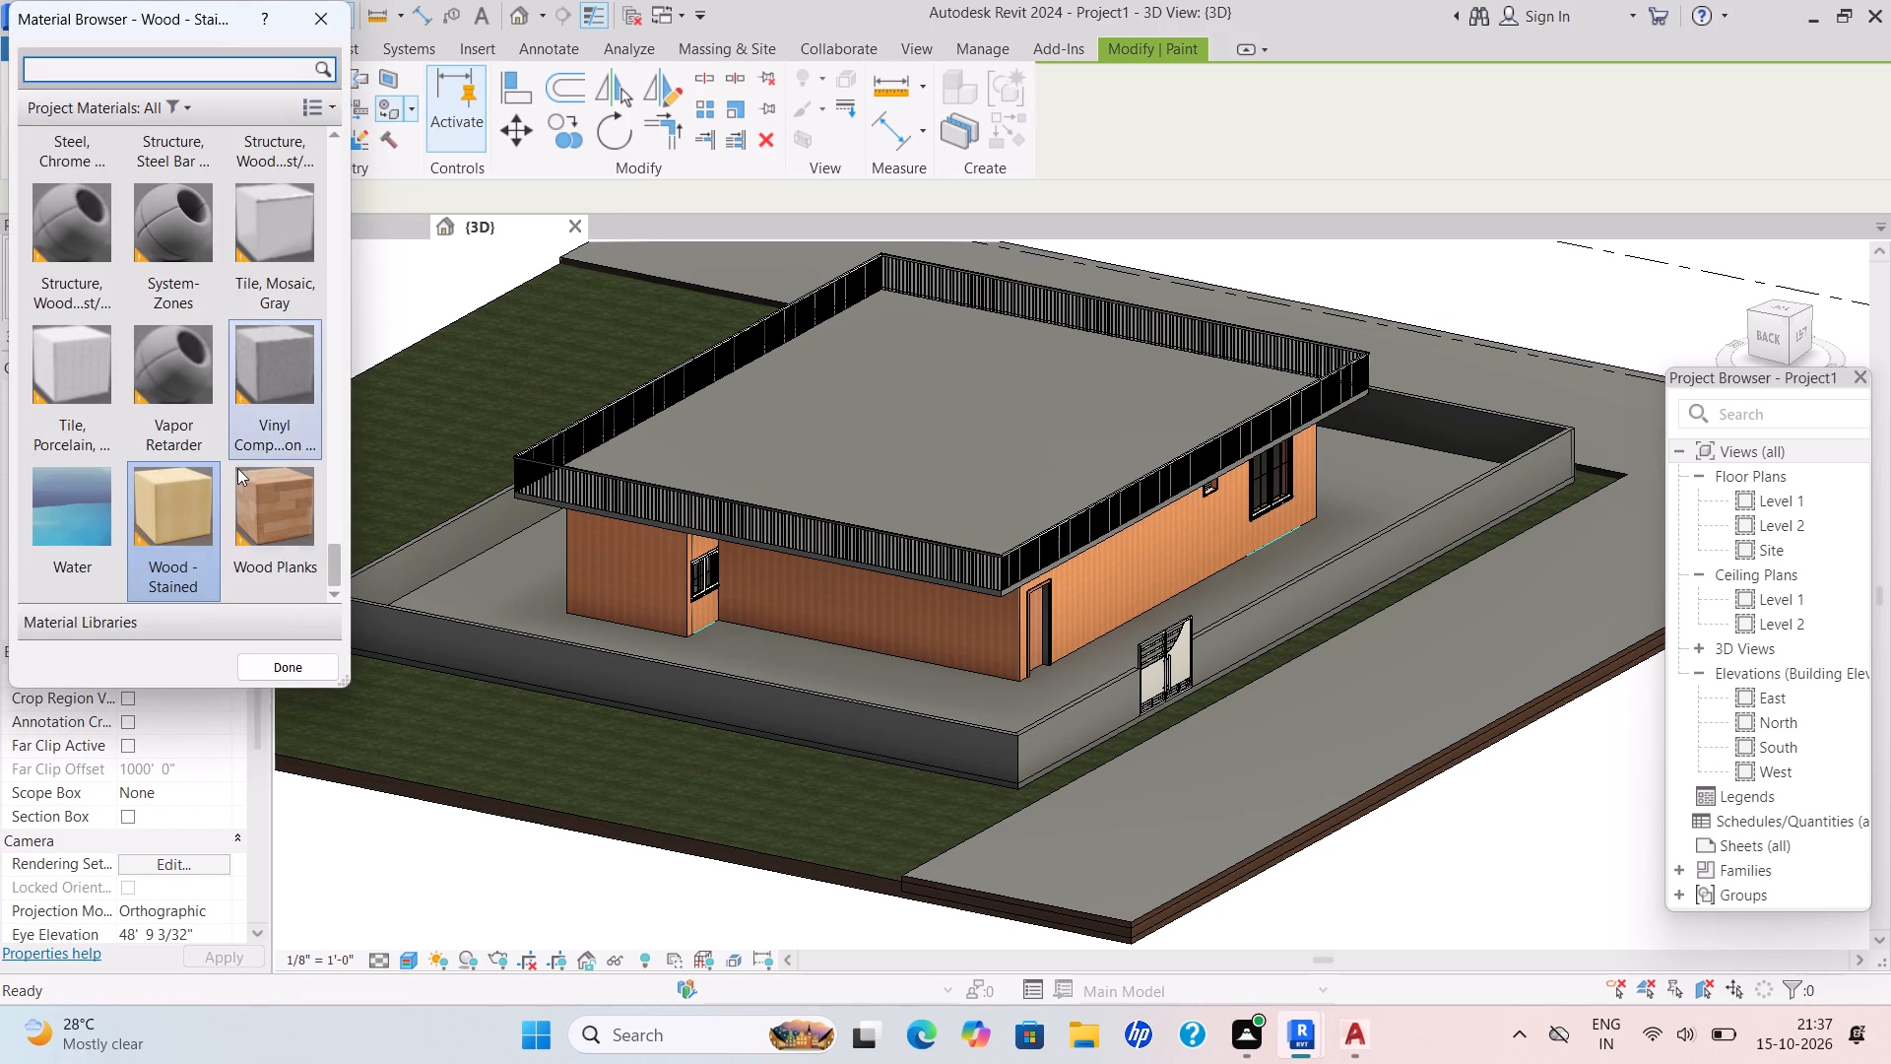
click(255, 508)
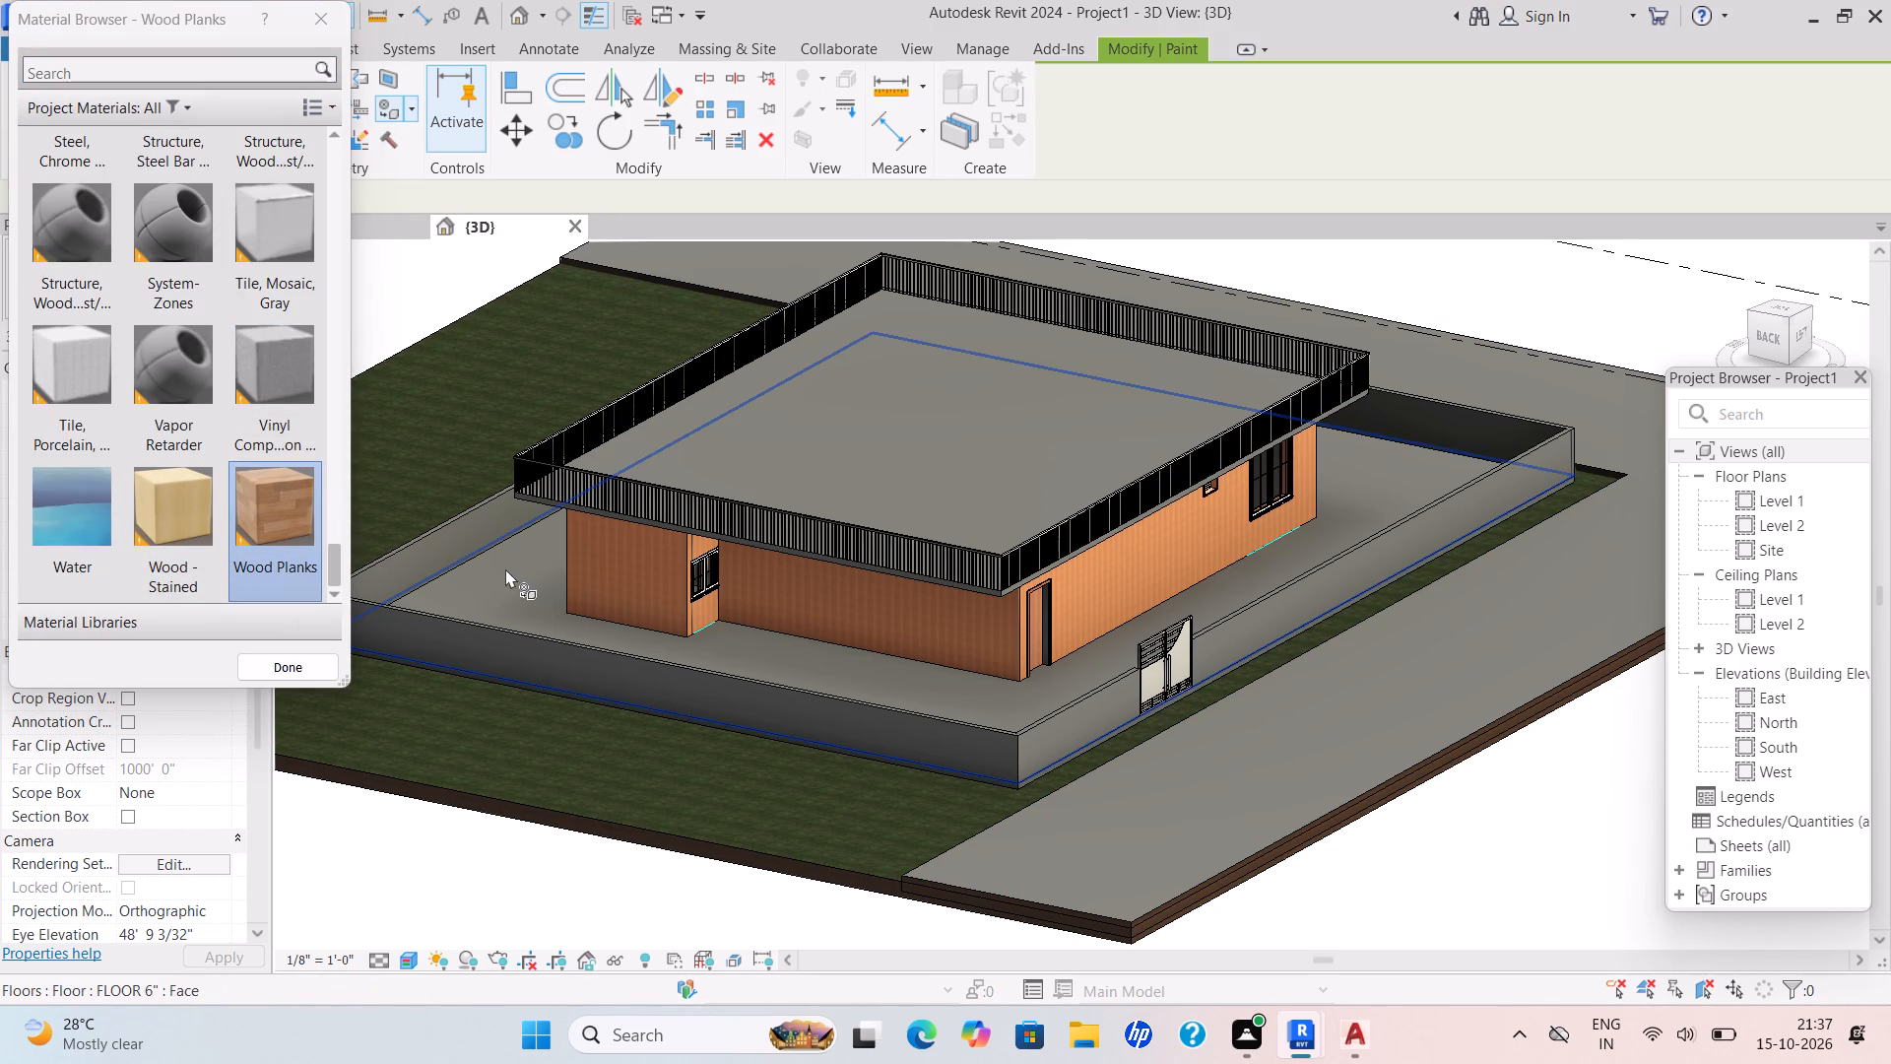
click(502, 567)
click(810, 425)
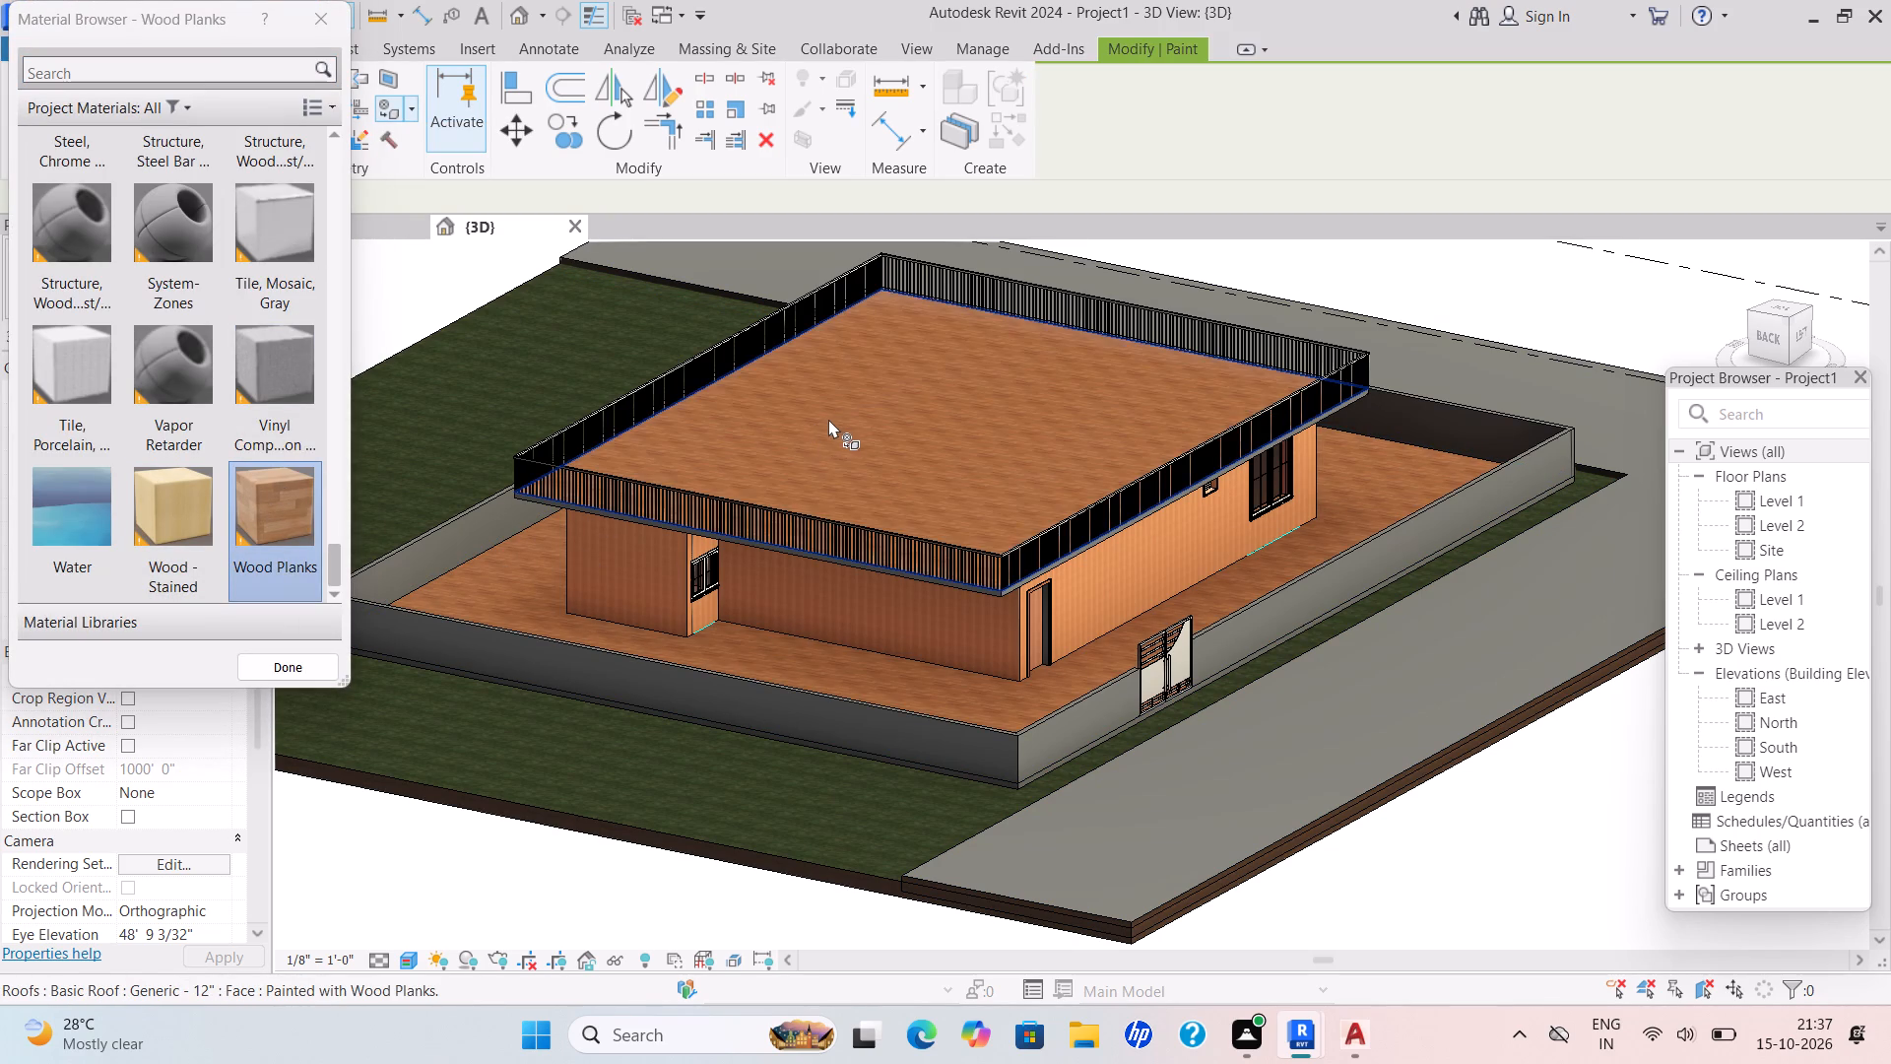
scroll(837, 417, down, 4)
scroll(837, 417, up, 8)
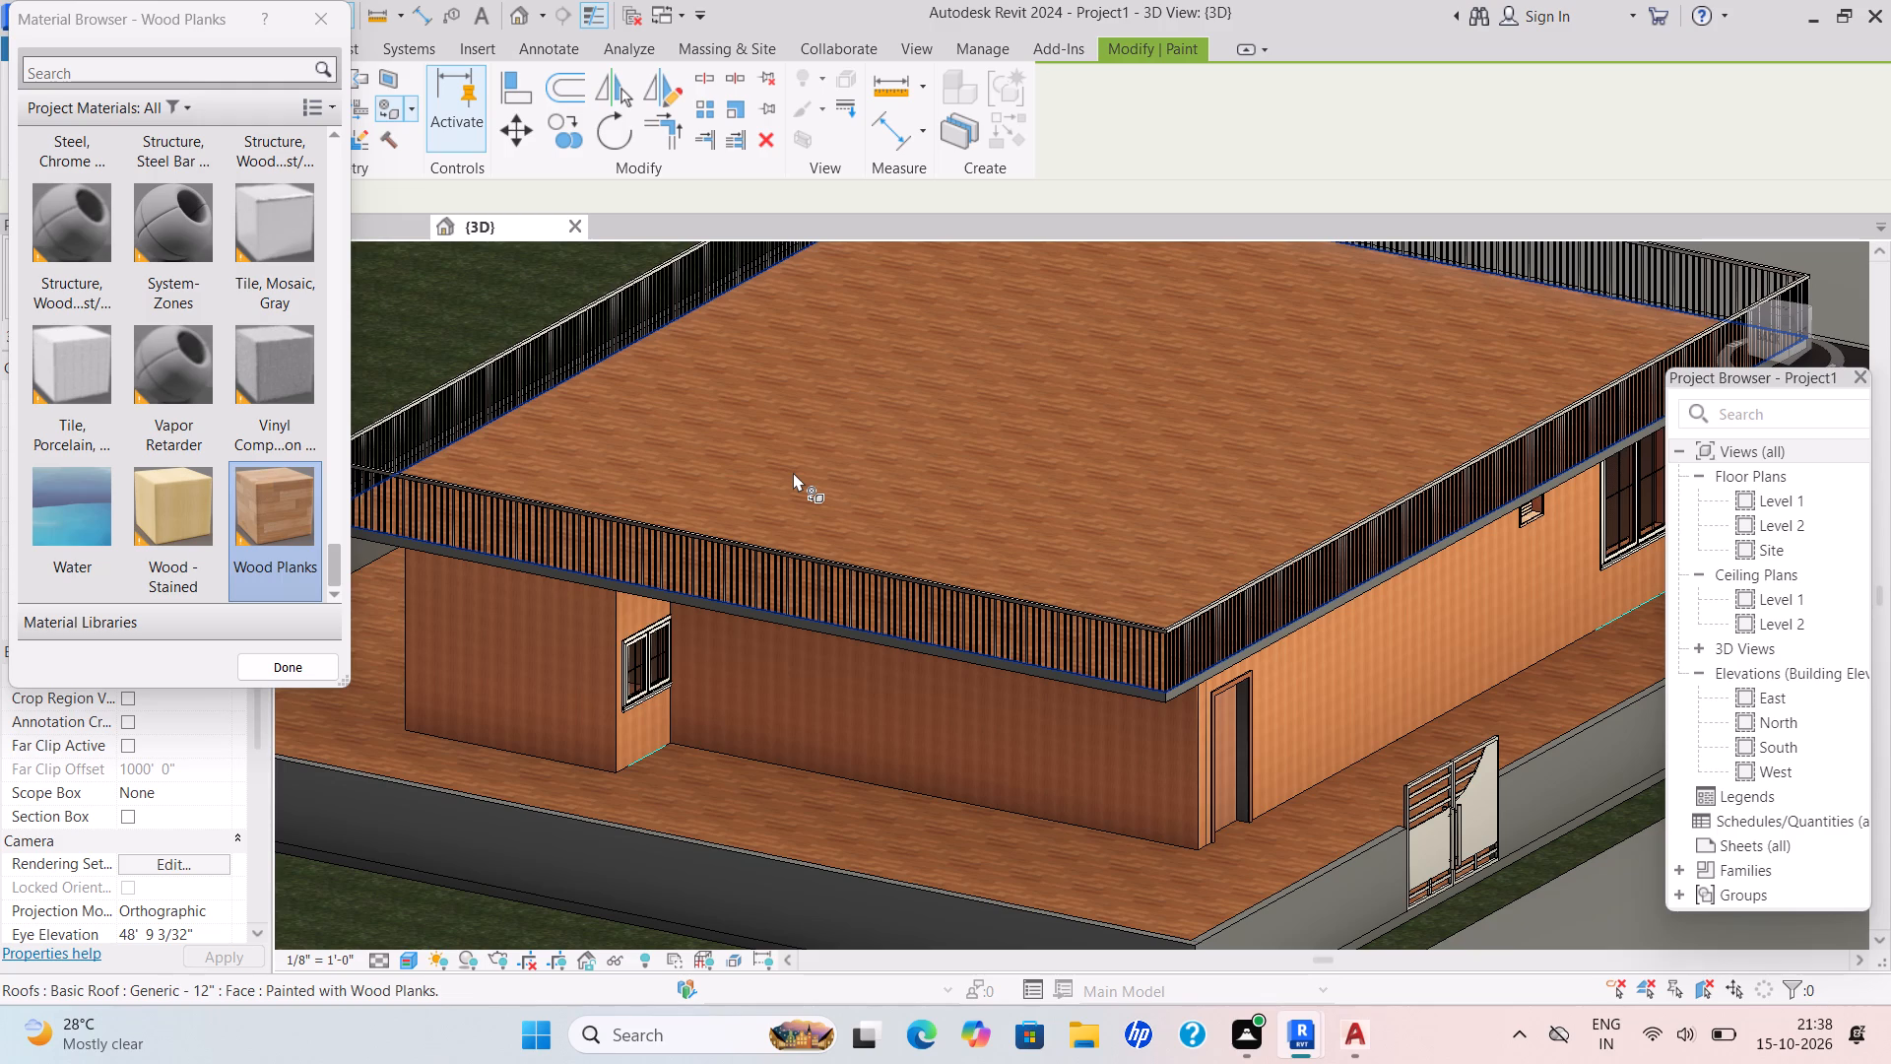
click(793, 472)
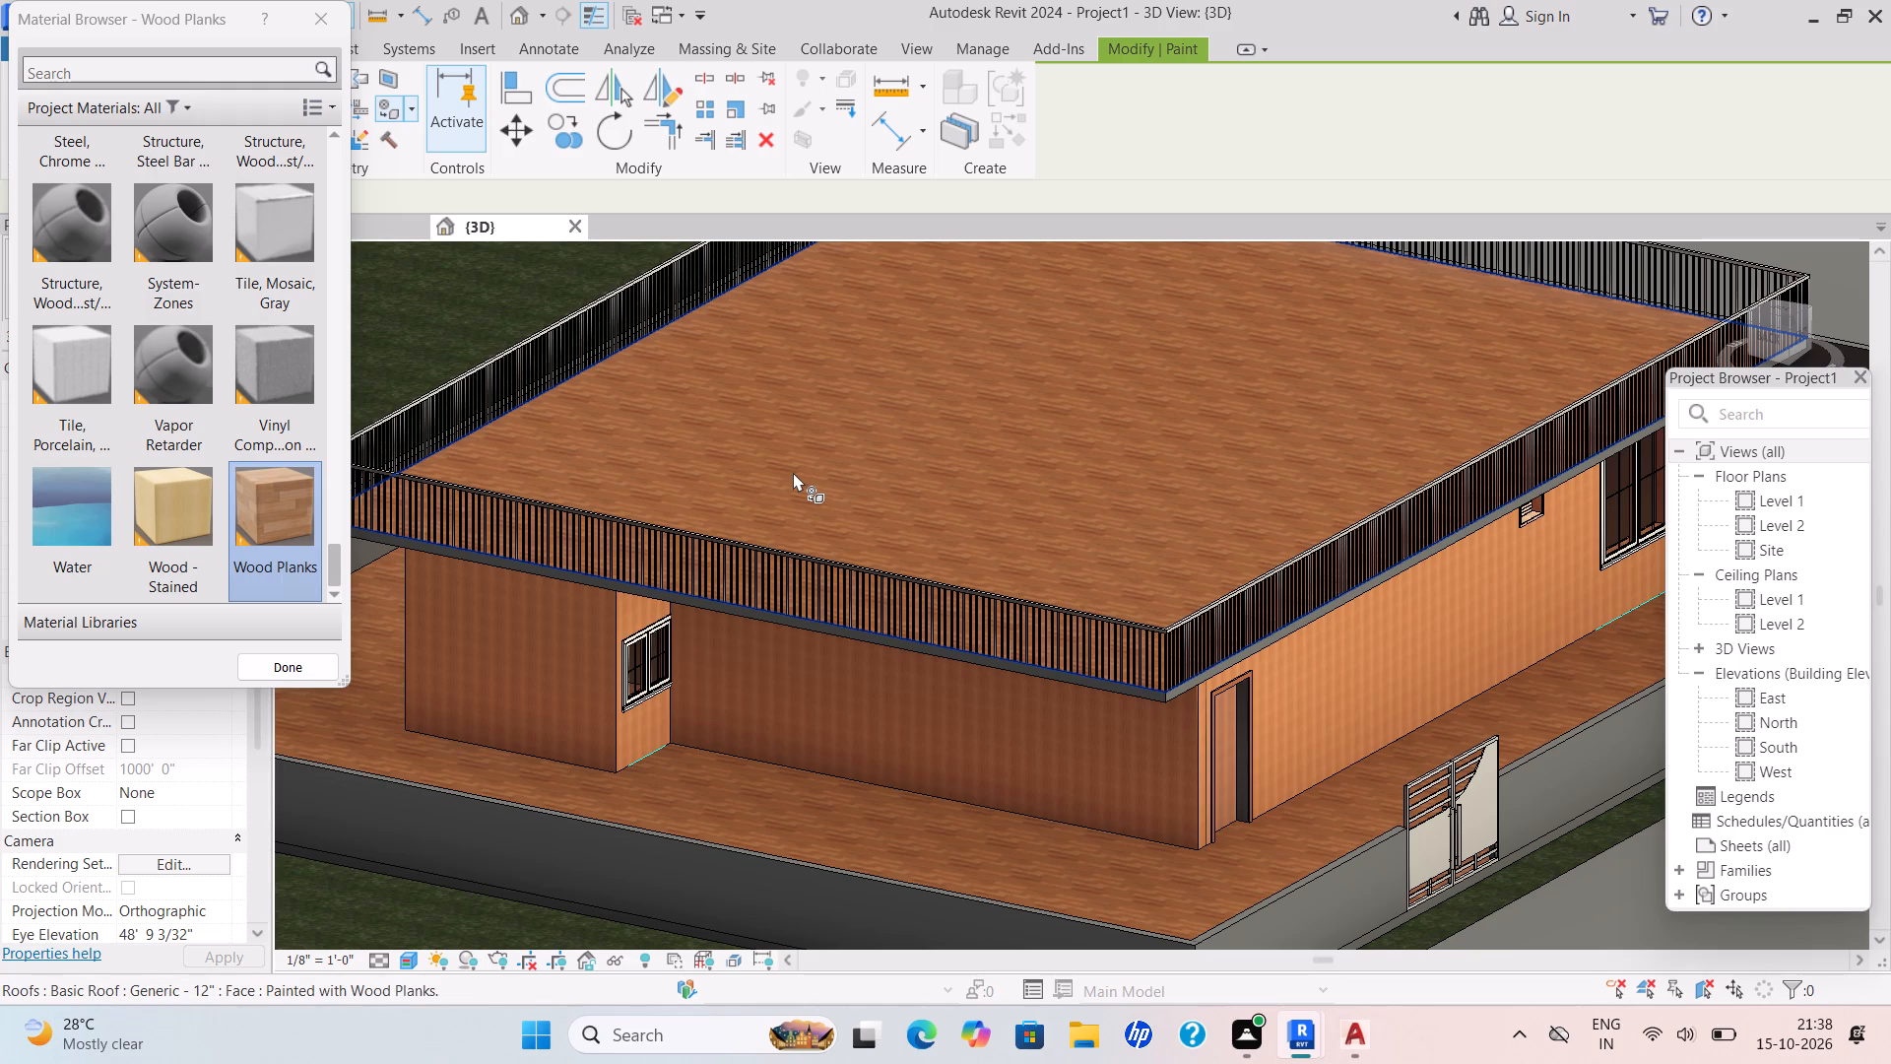
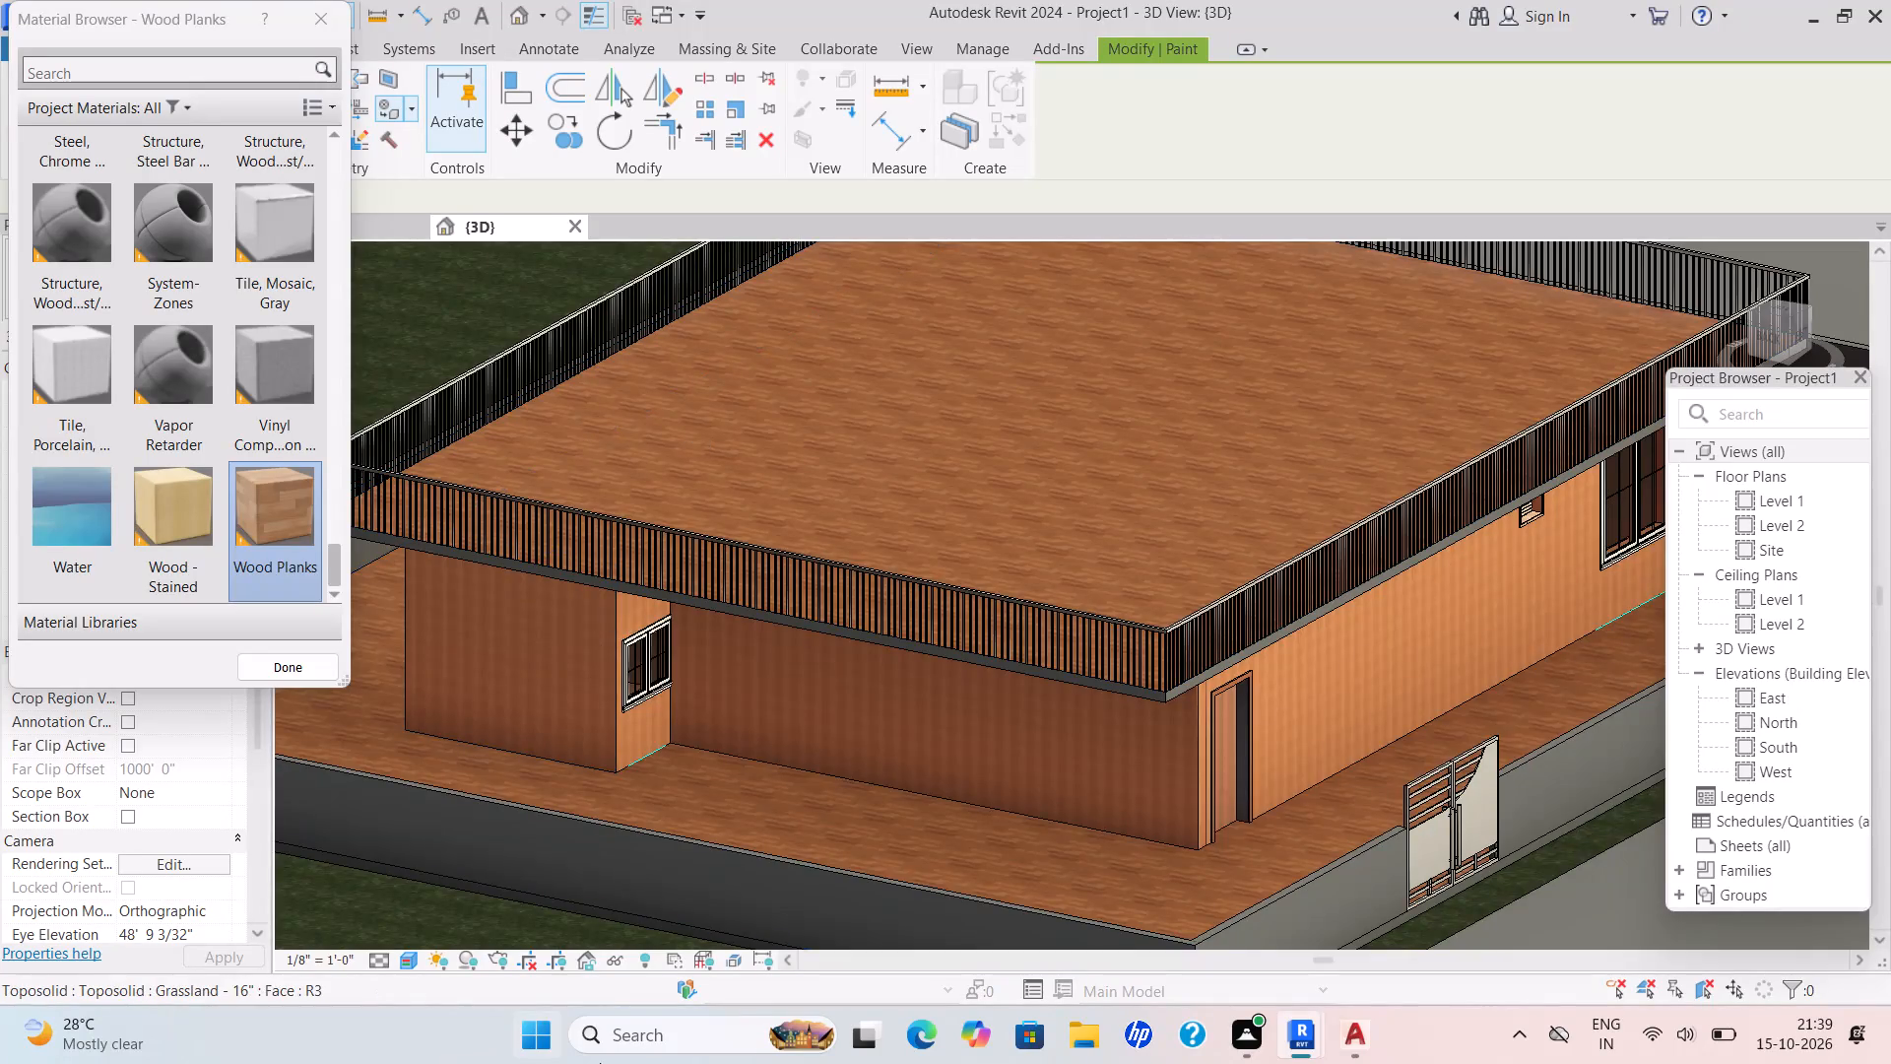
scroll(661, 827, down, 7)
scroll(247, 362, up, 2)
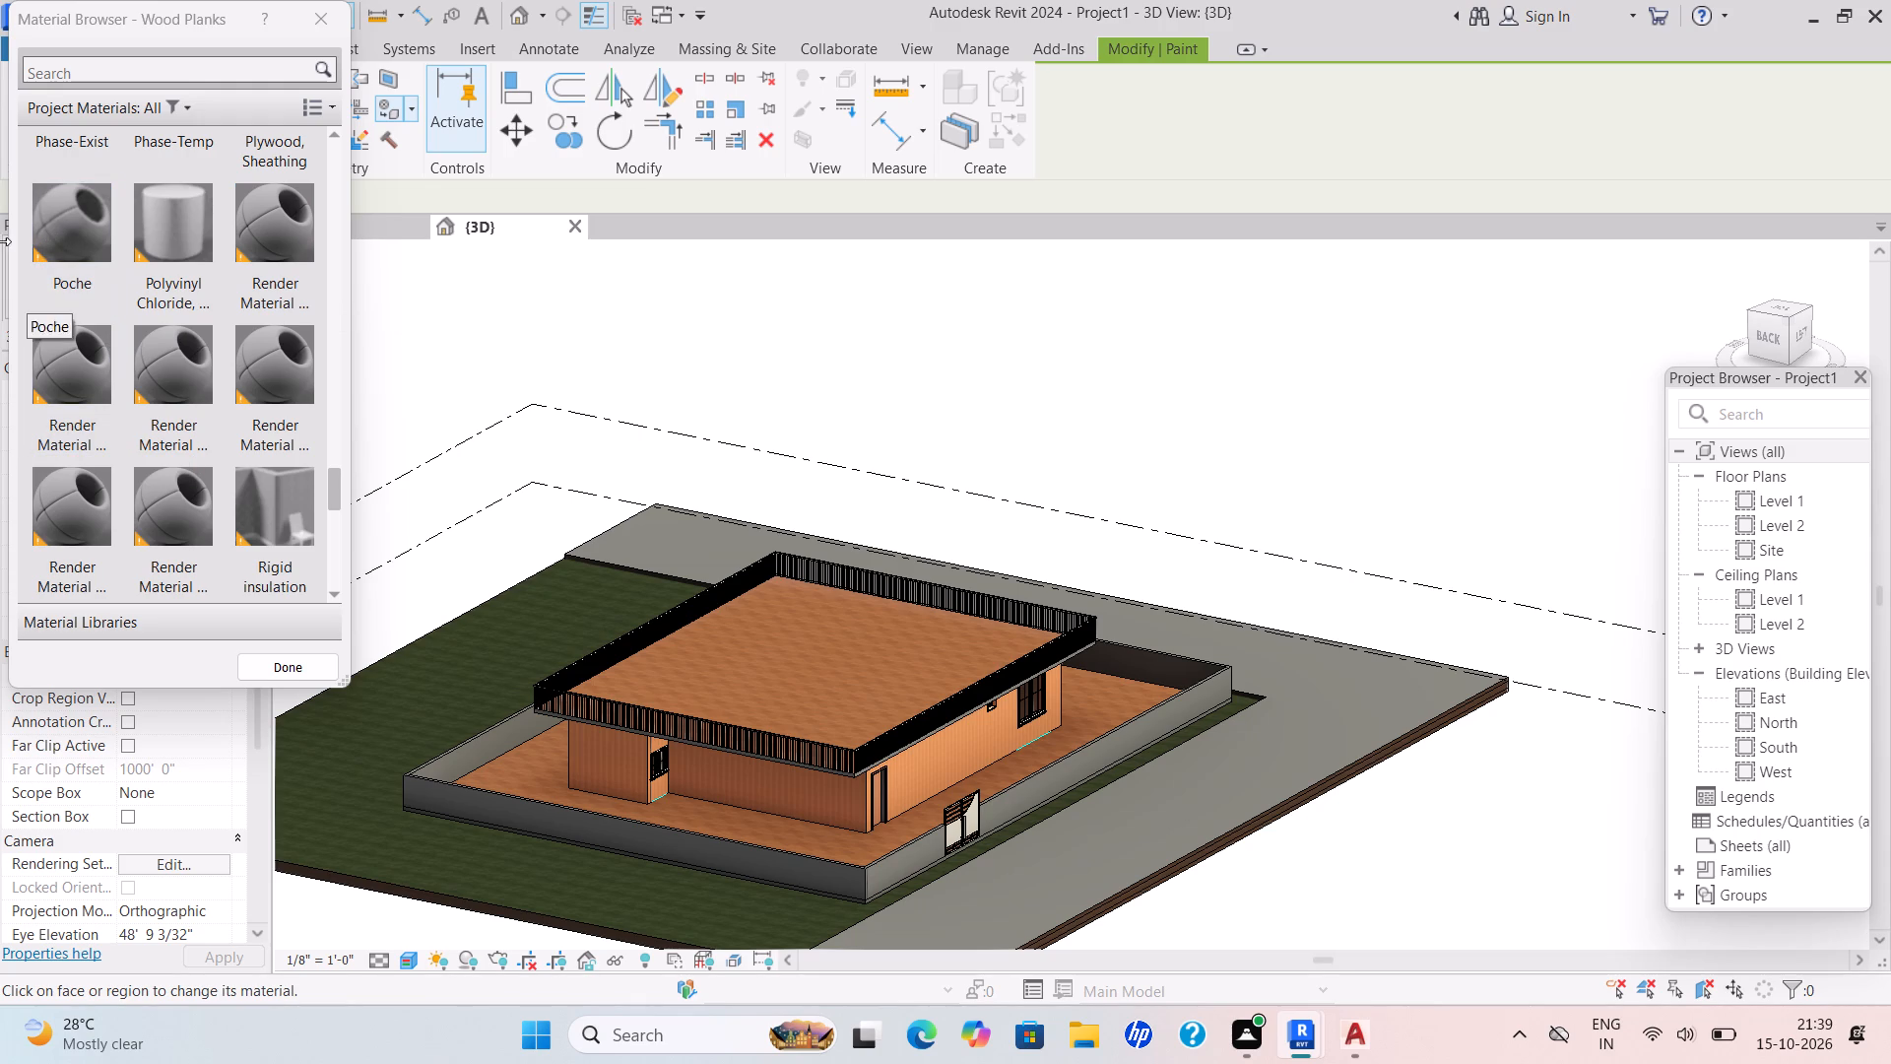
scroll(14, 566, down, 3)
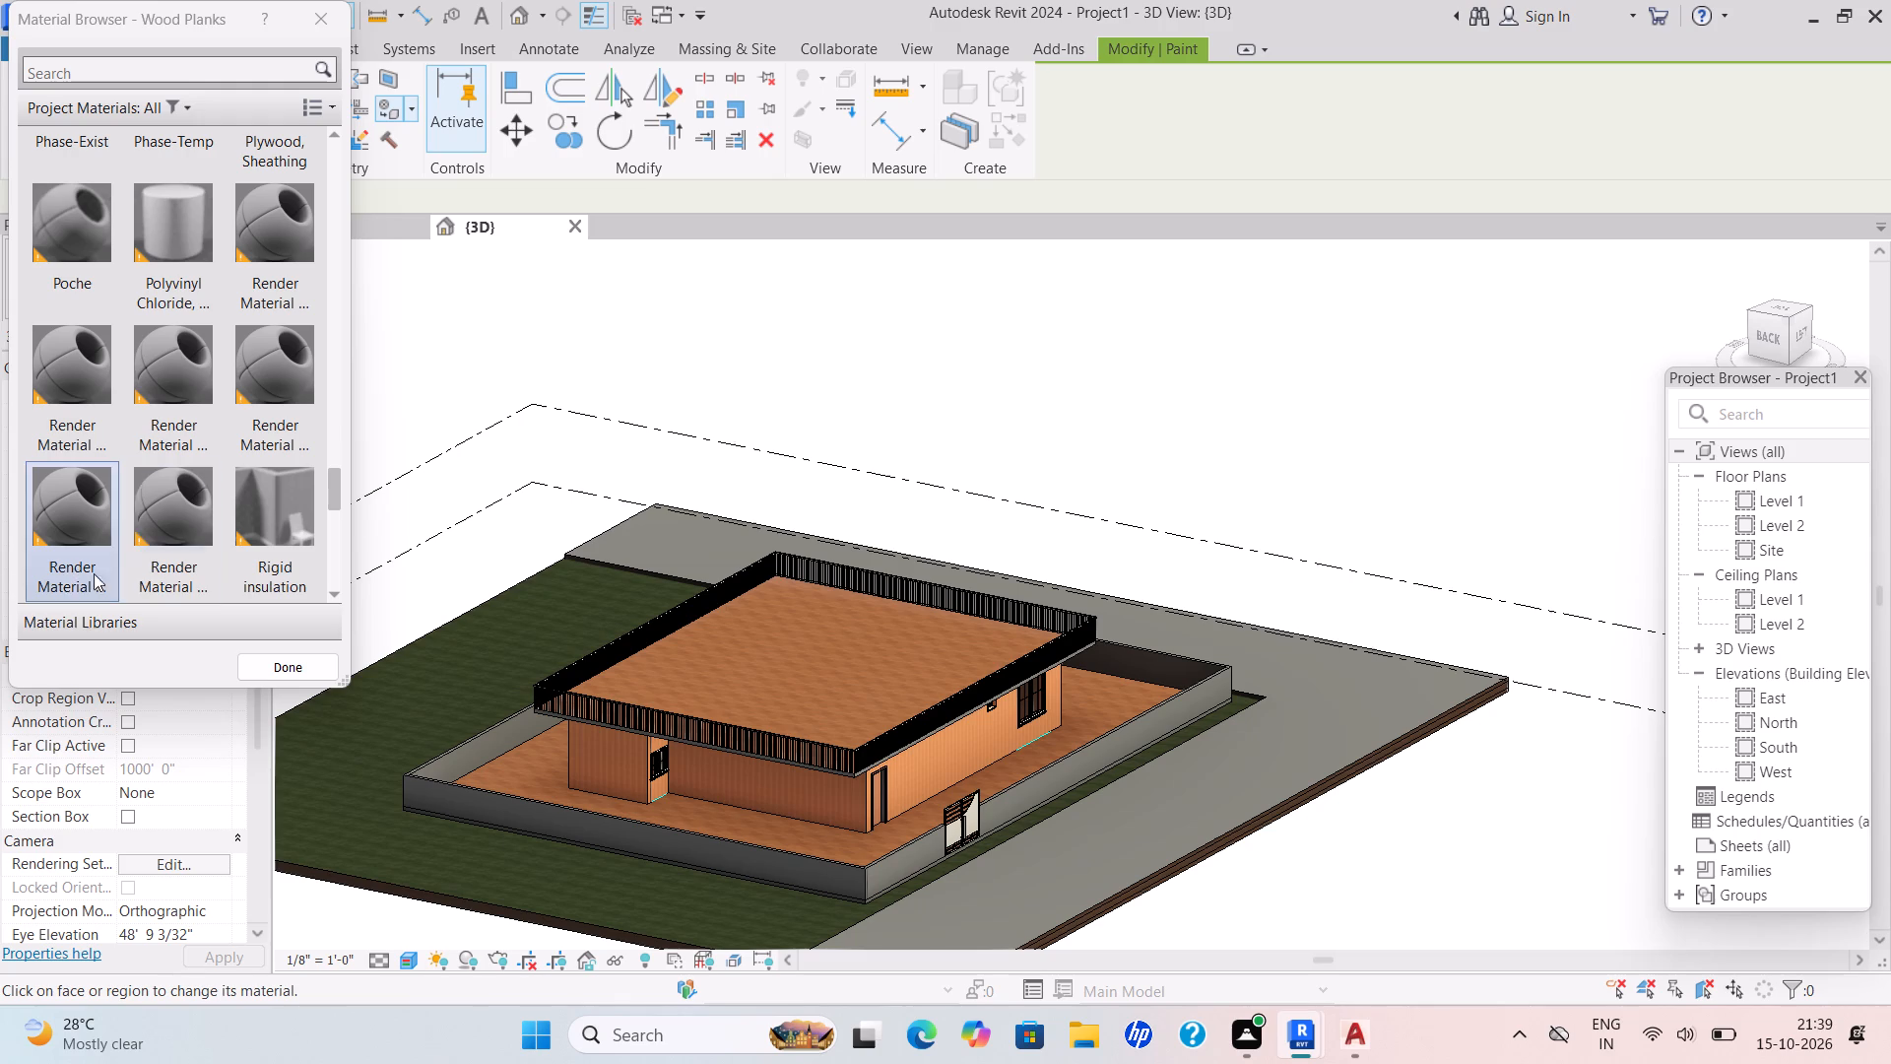
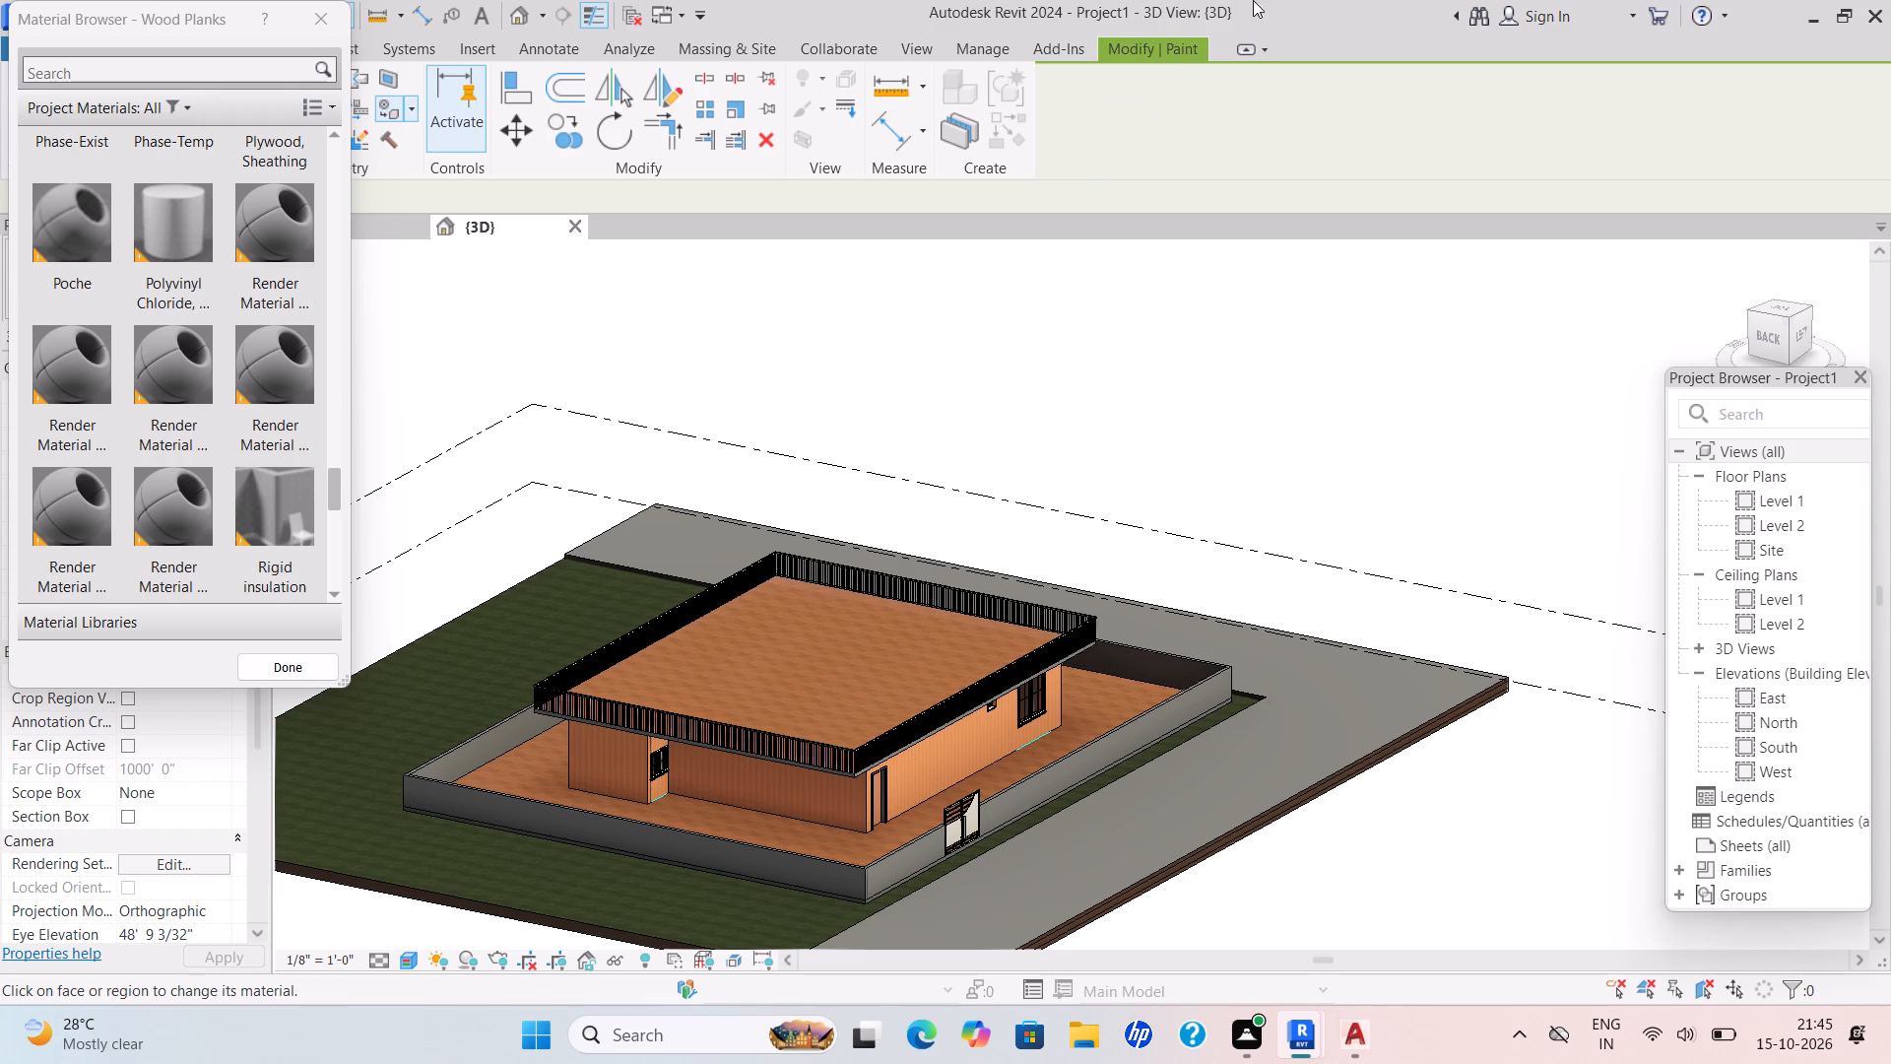
Open the South building elevation to view the office building, its roof edge and enclosure wall.
scroll(1269, 12, down, 4)
double_click(1794, 752)
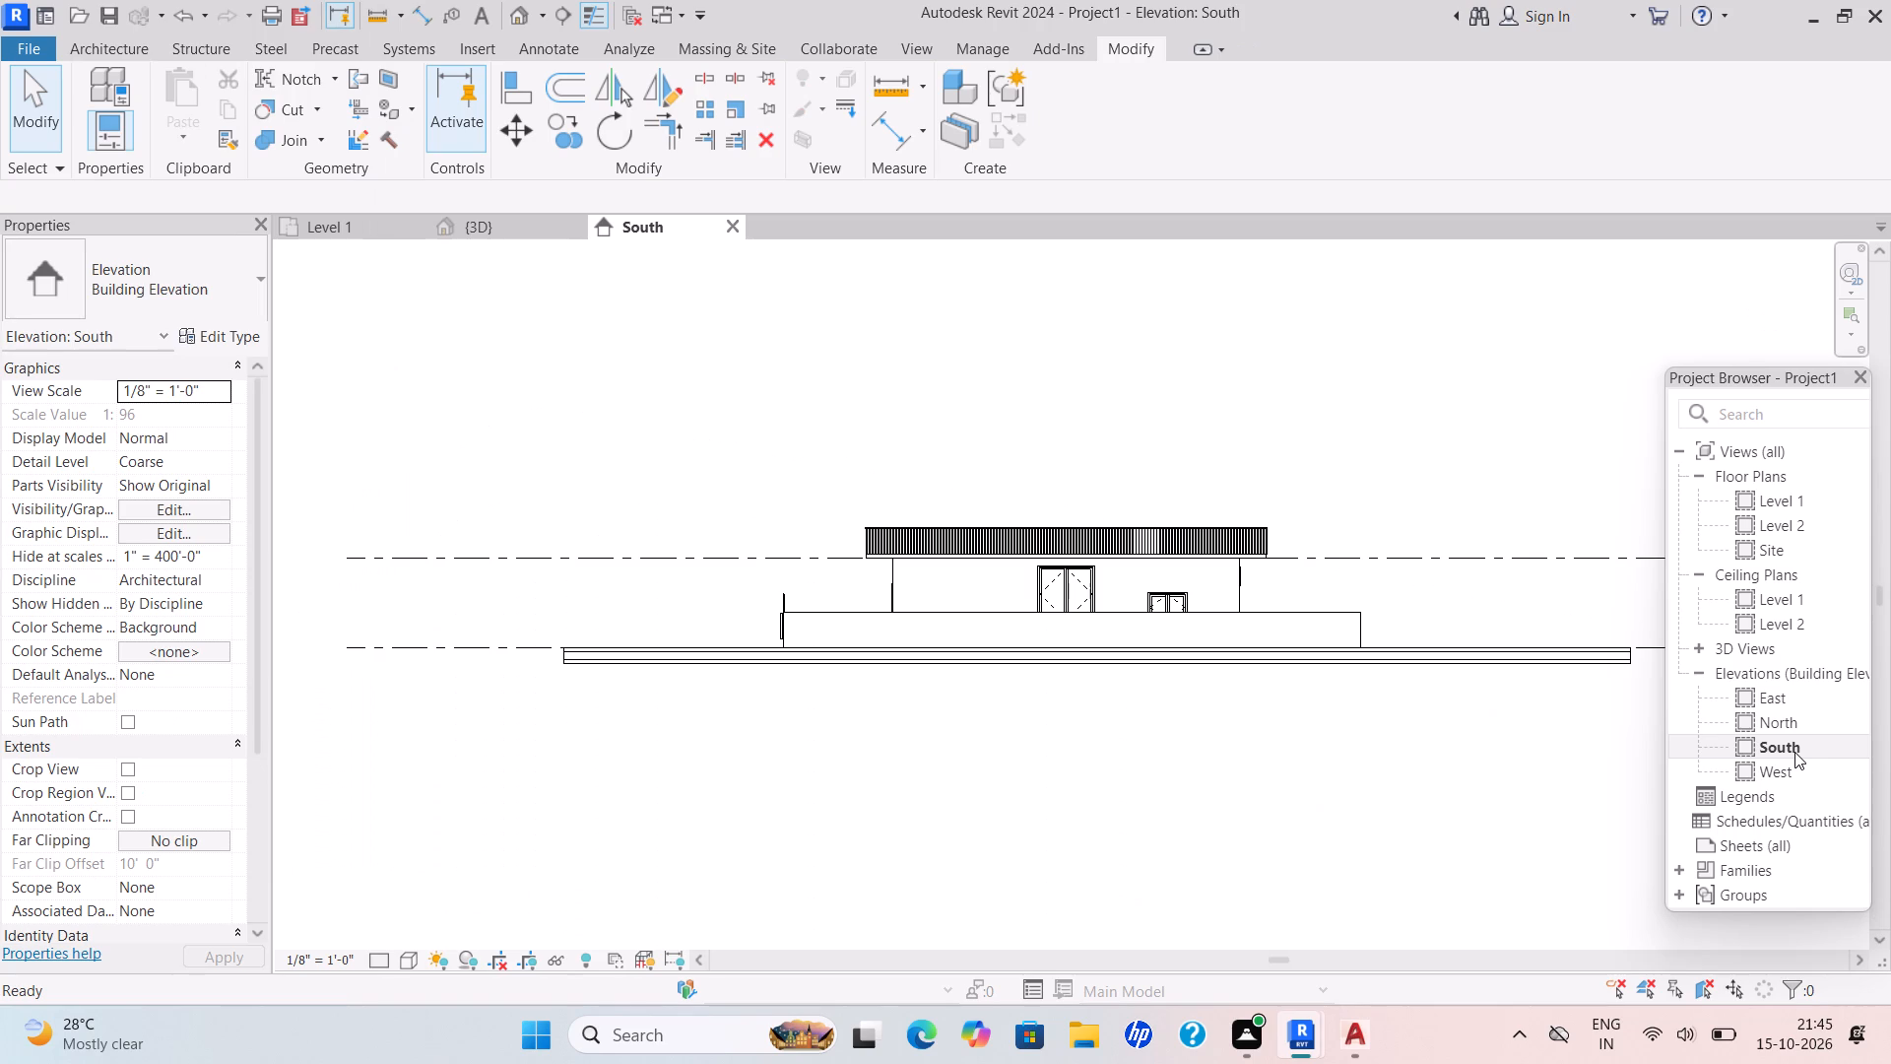
scroll(1475, 591, up, 3)
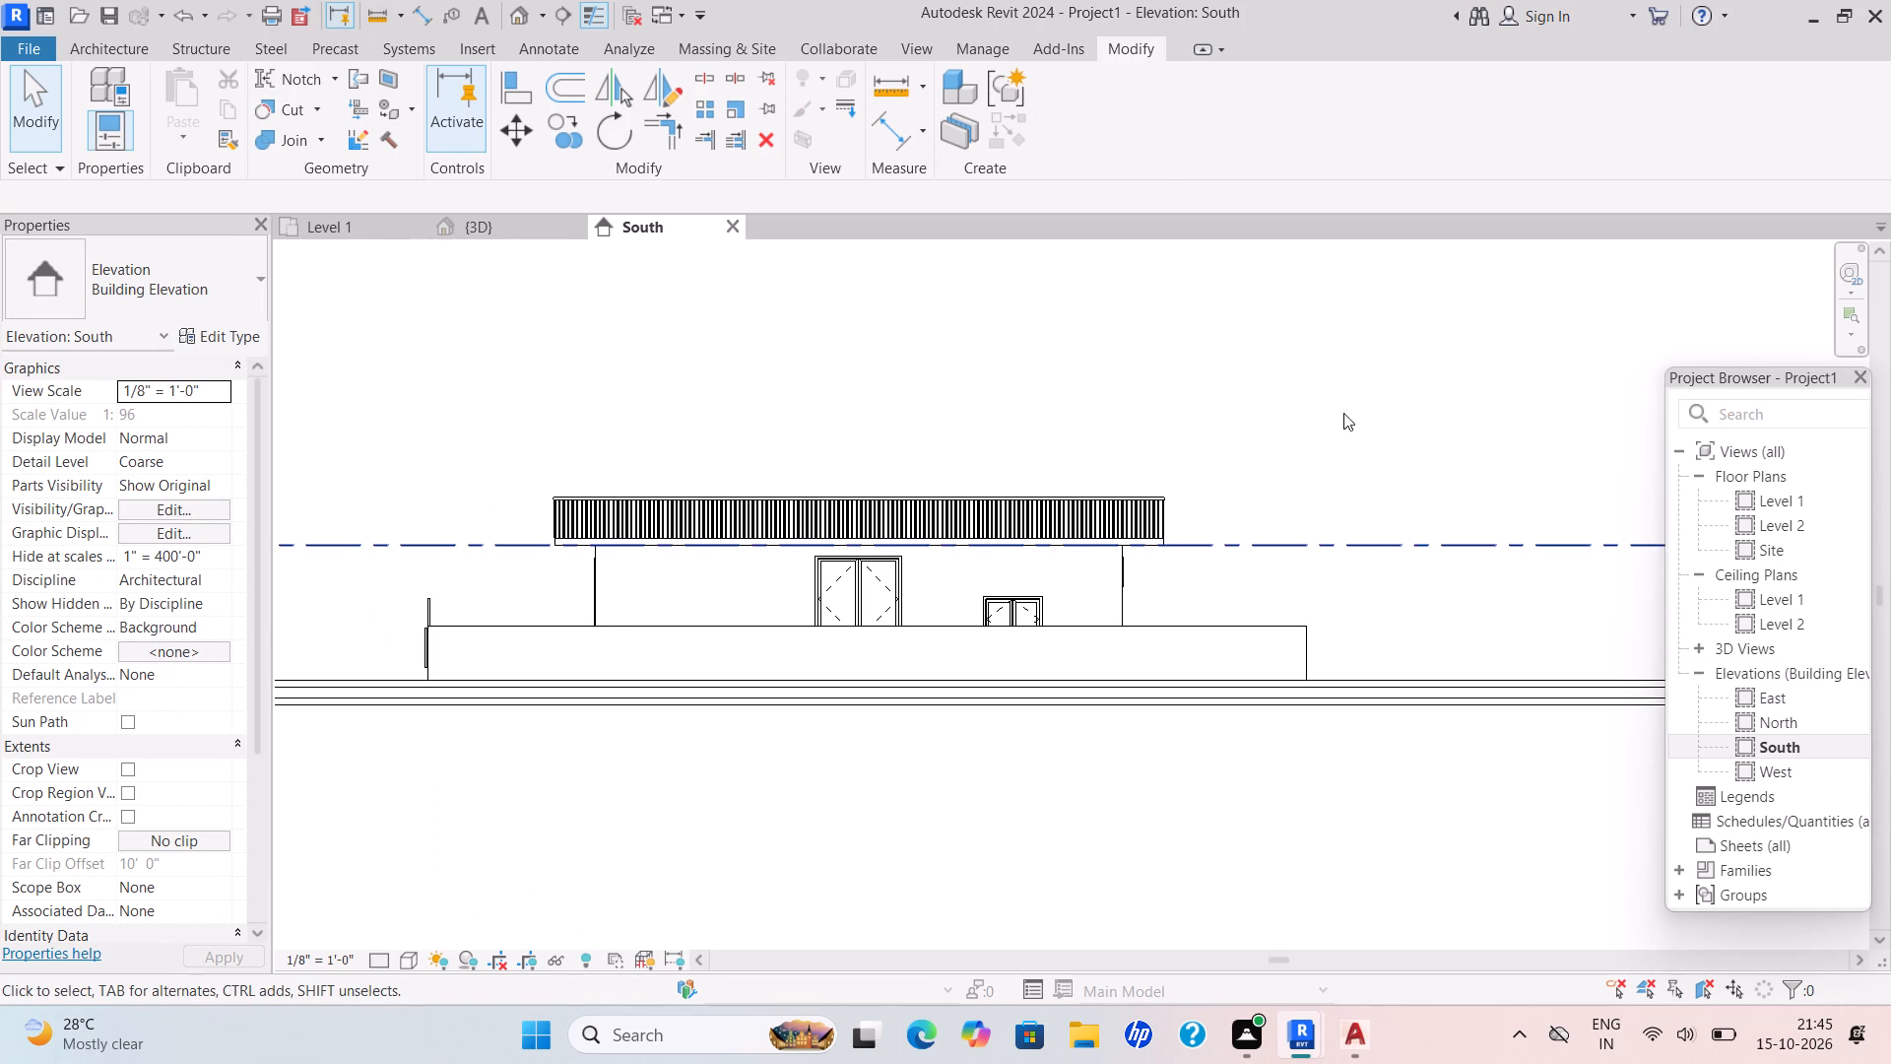
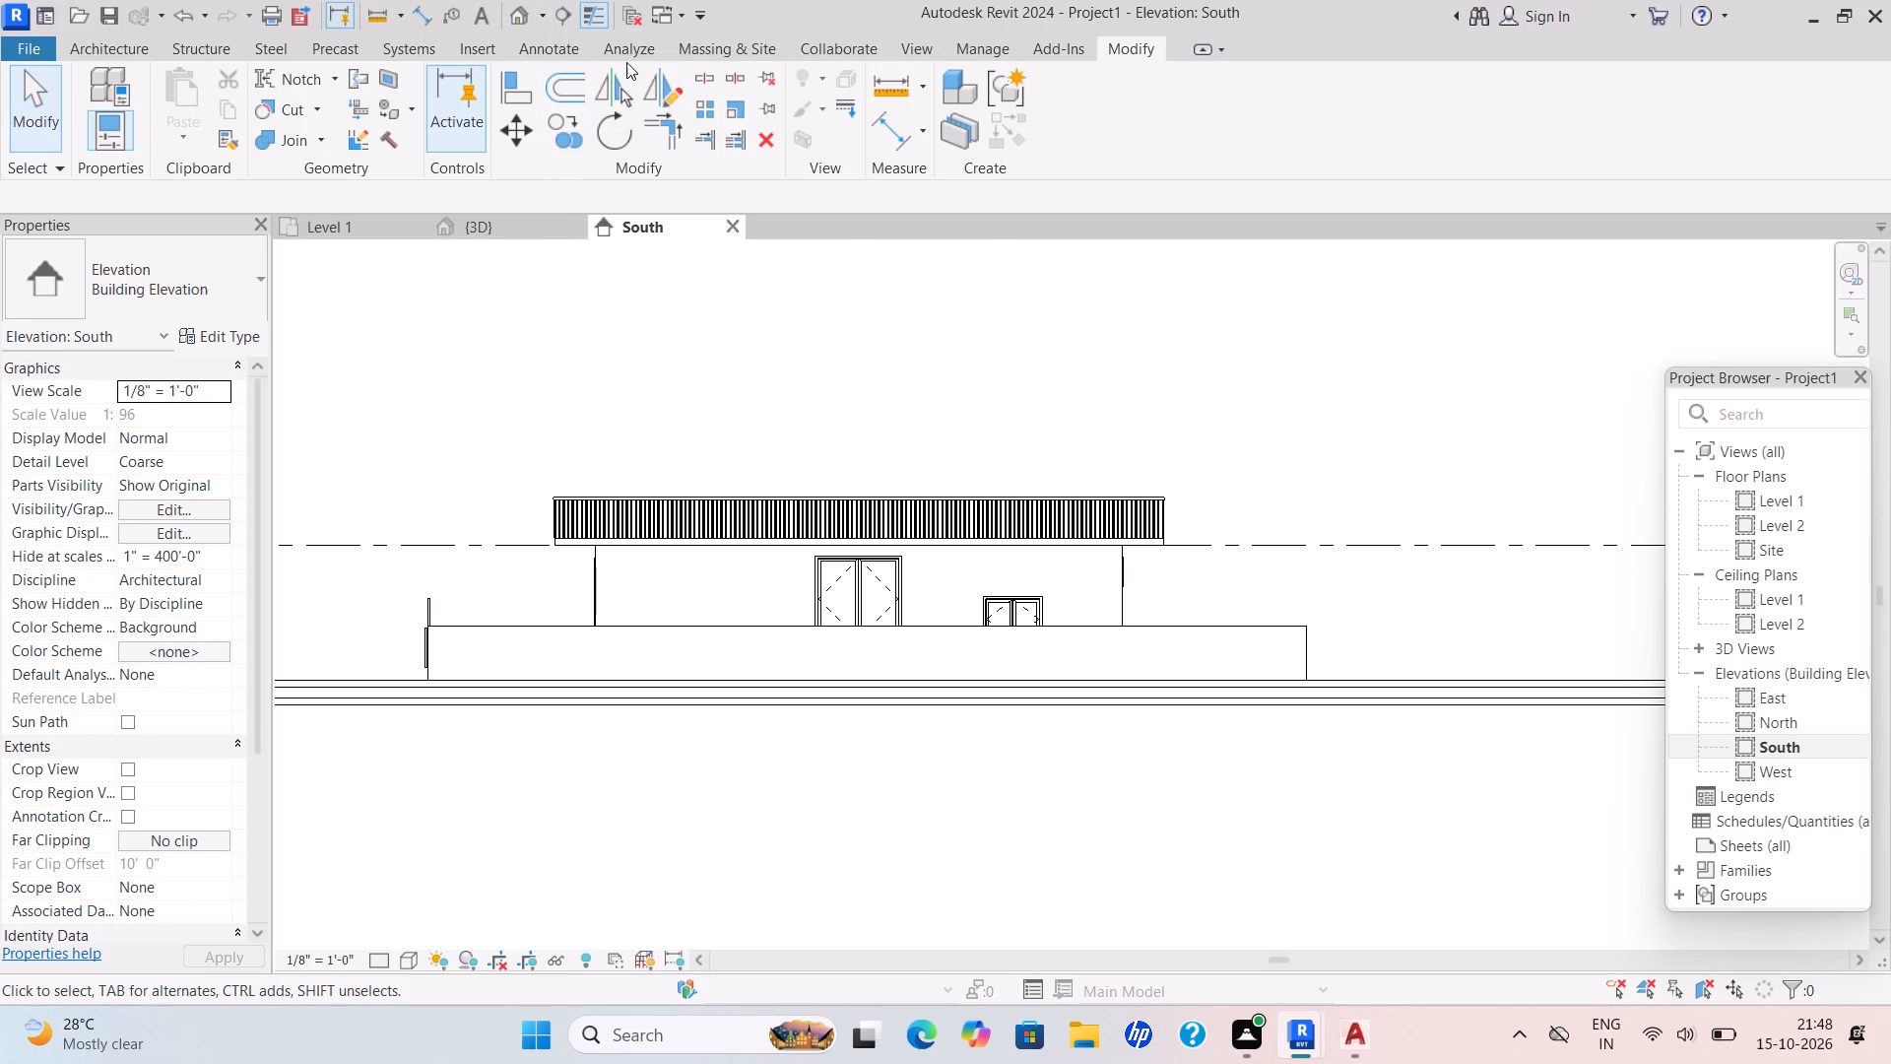
Add a new level offset 10' 6" above Level 2 by picking the existing level line.
click(109, 47)
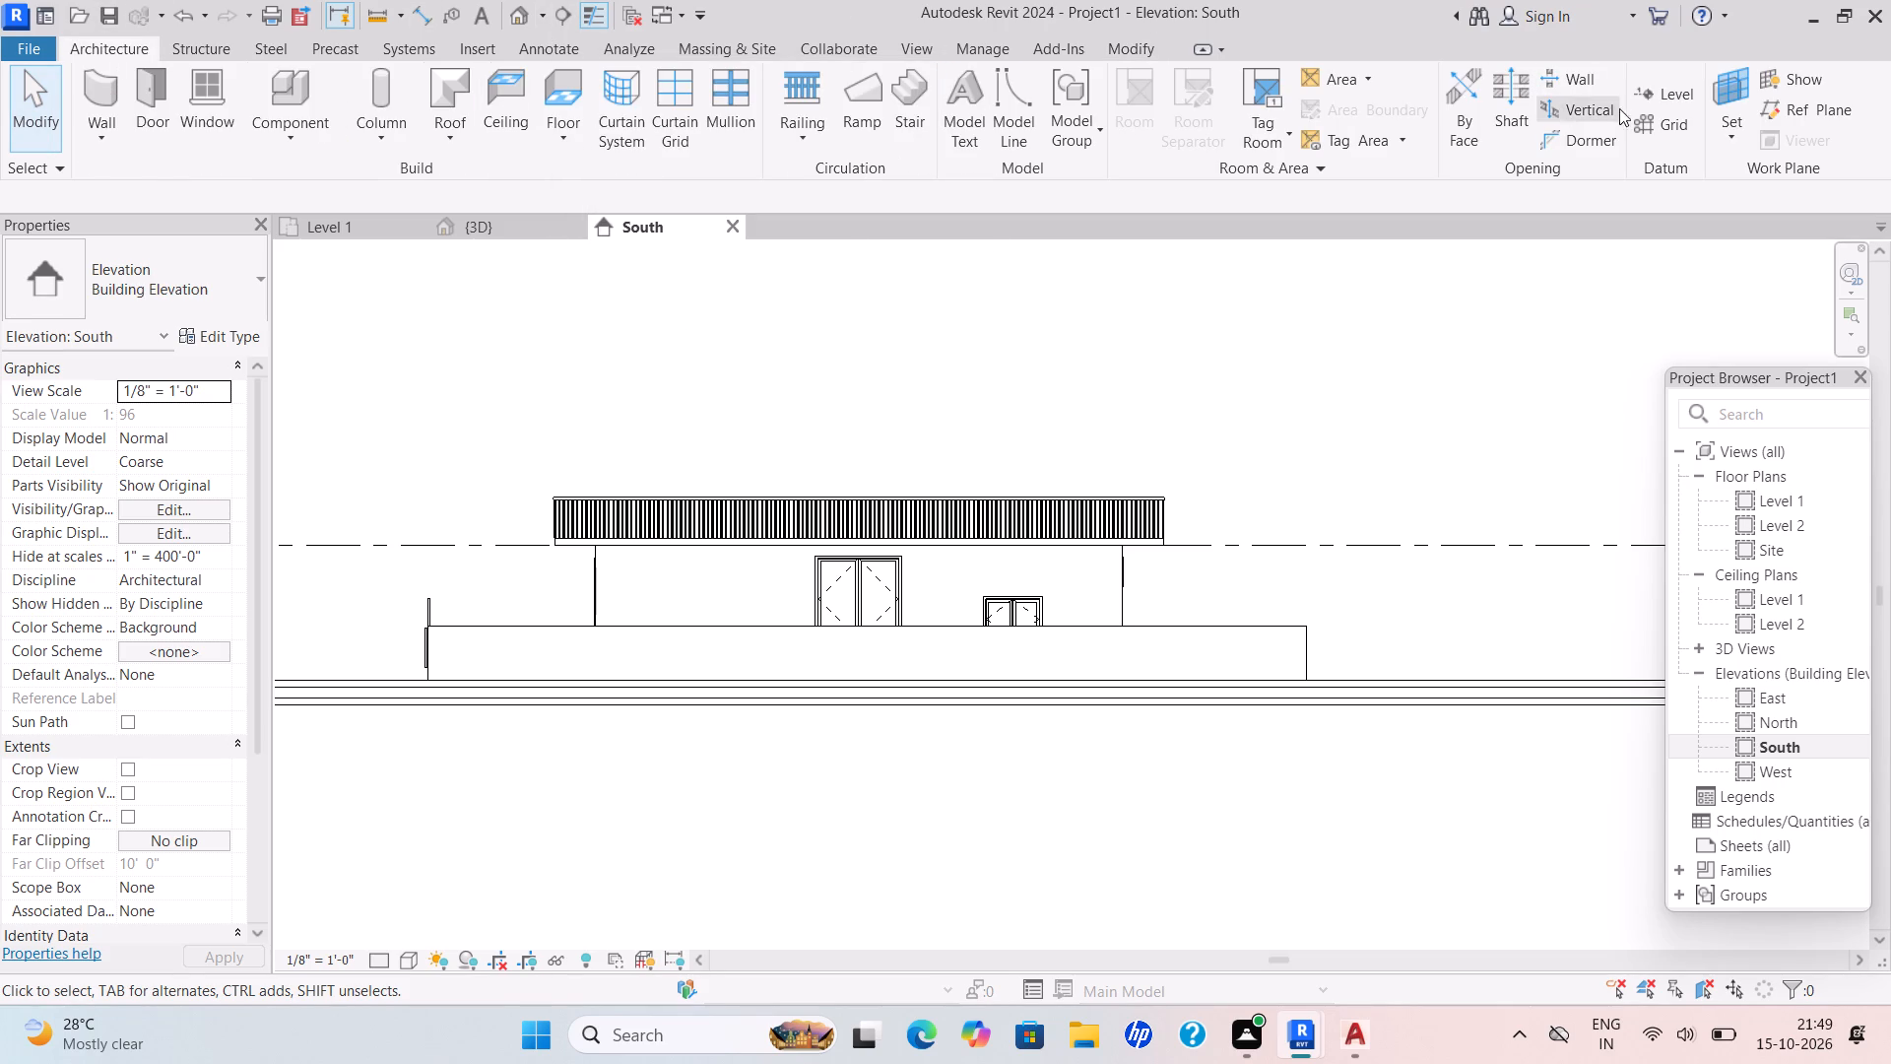
click(1671, 90)
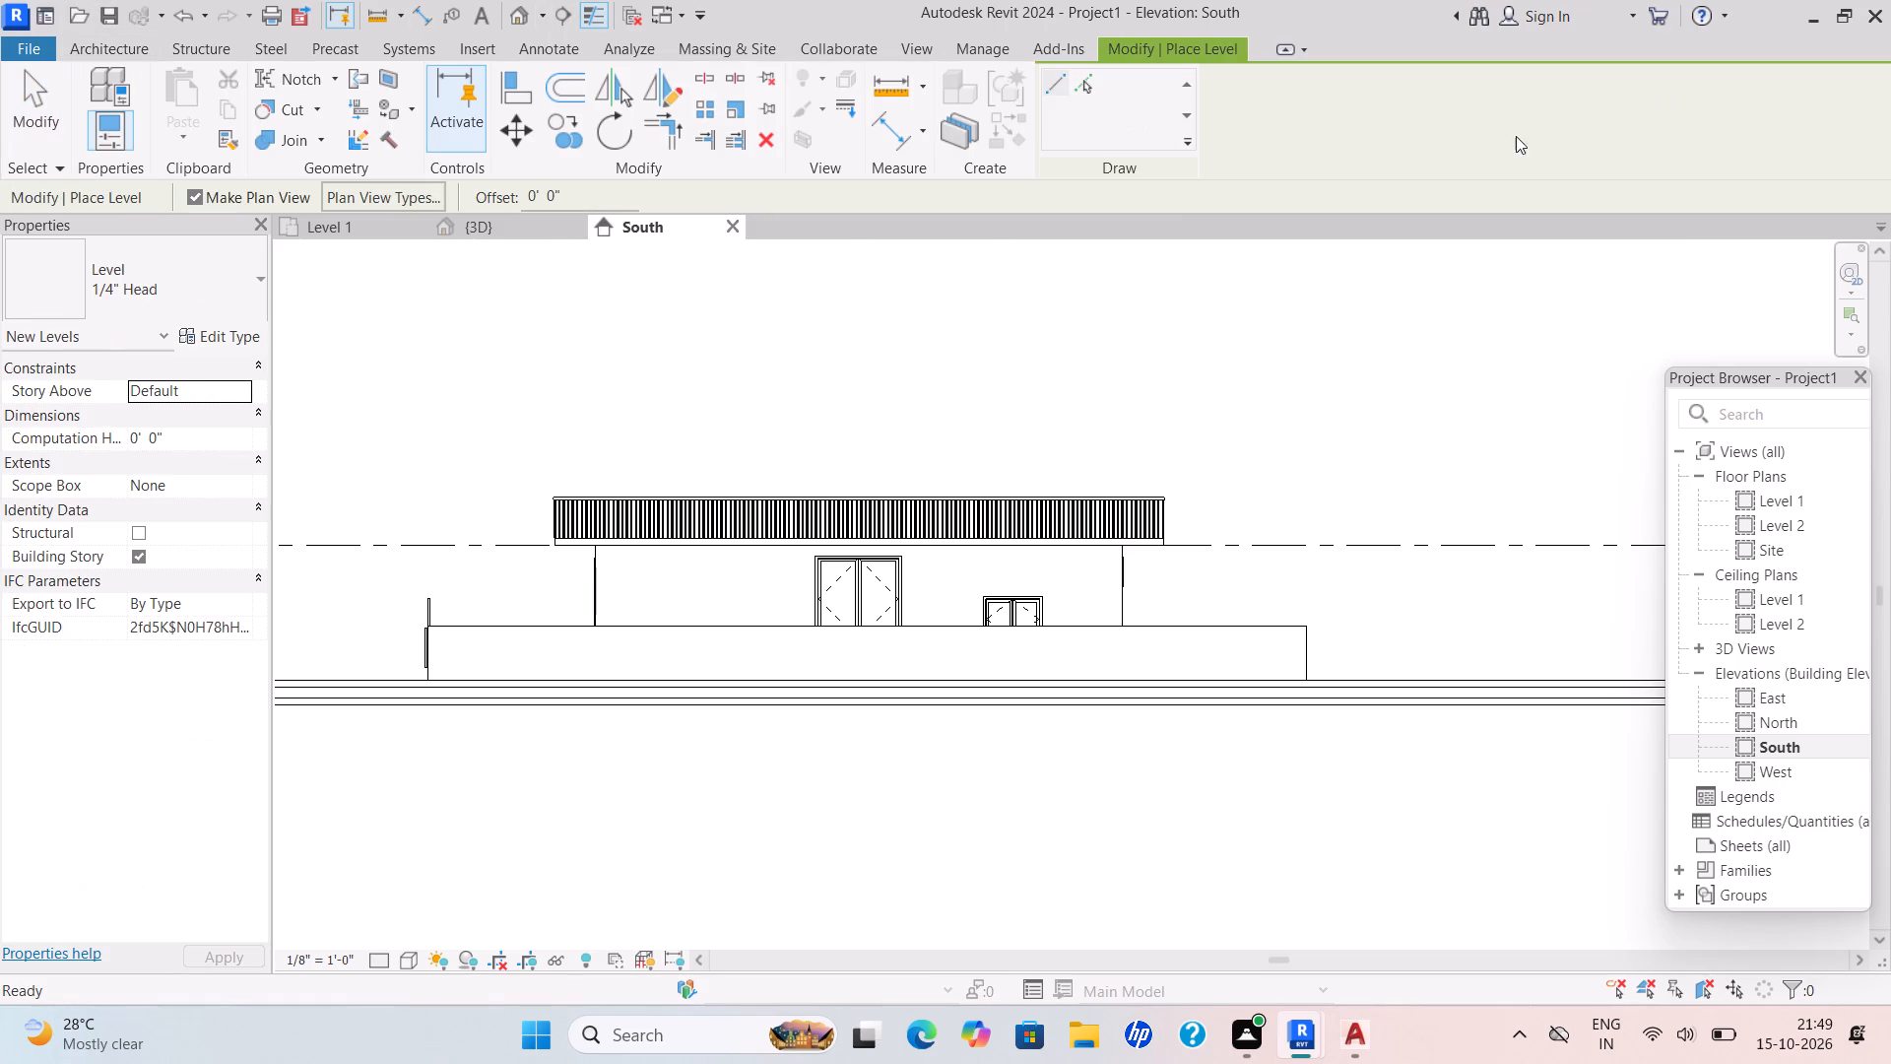
drag(577, 198, 501, 187)
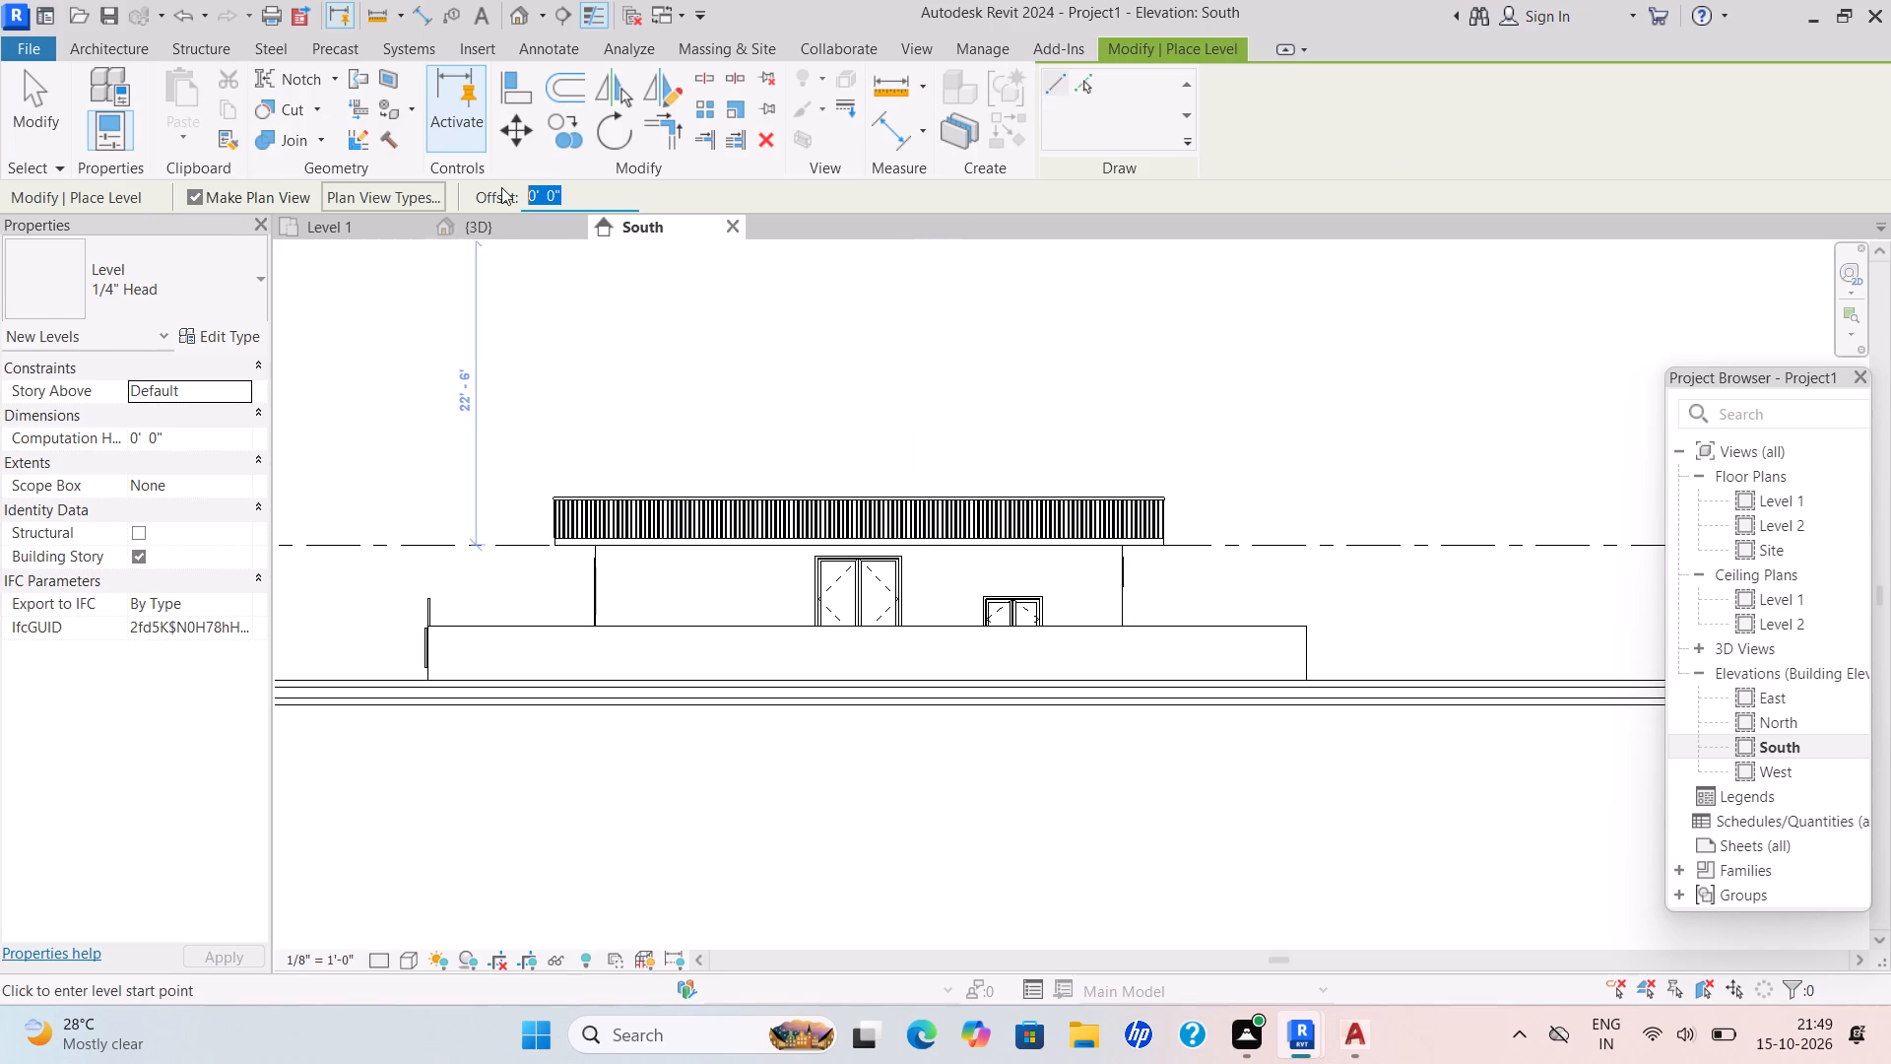
key(BackSpace)
text(10'6")
key(Return)
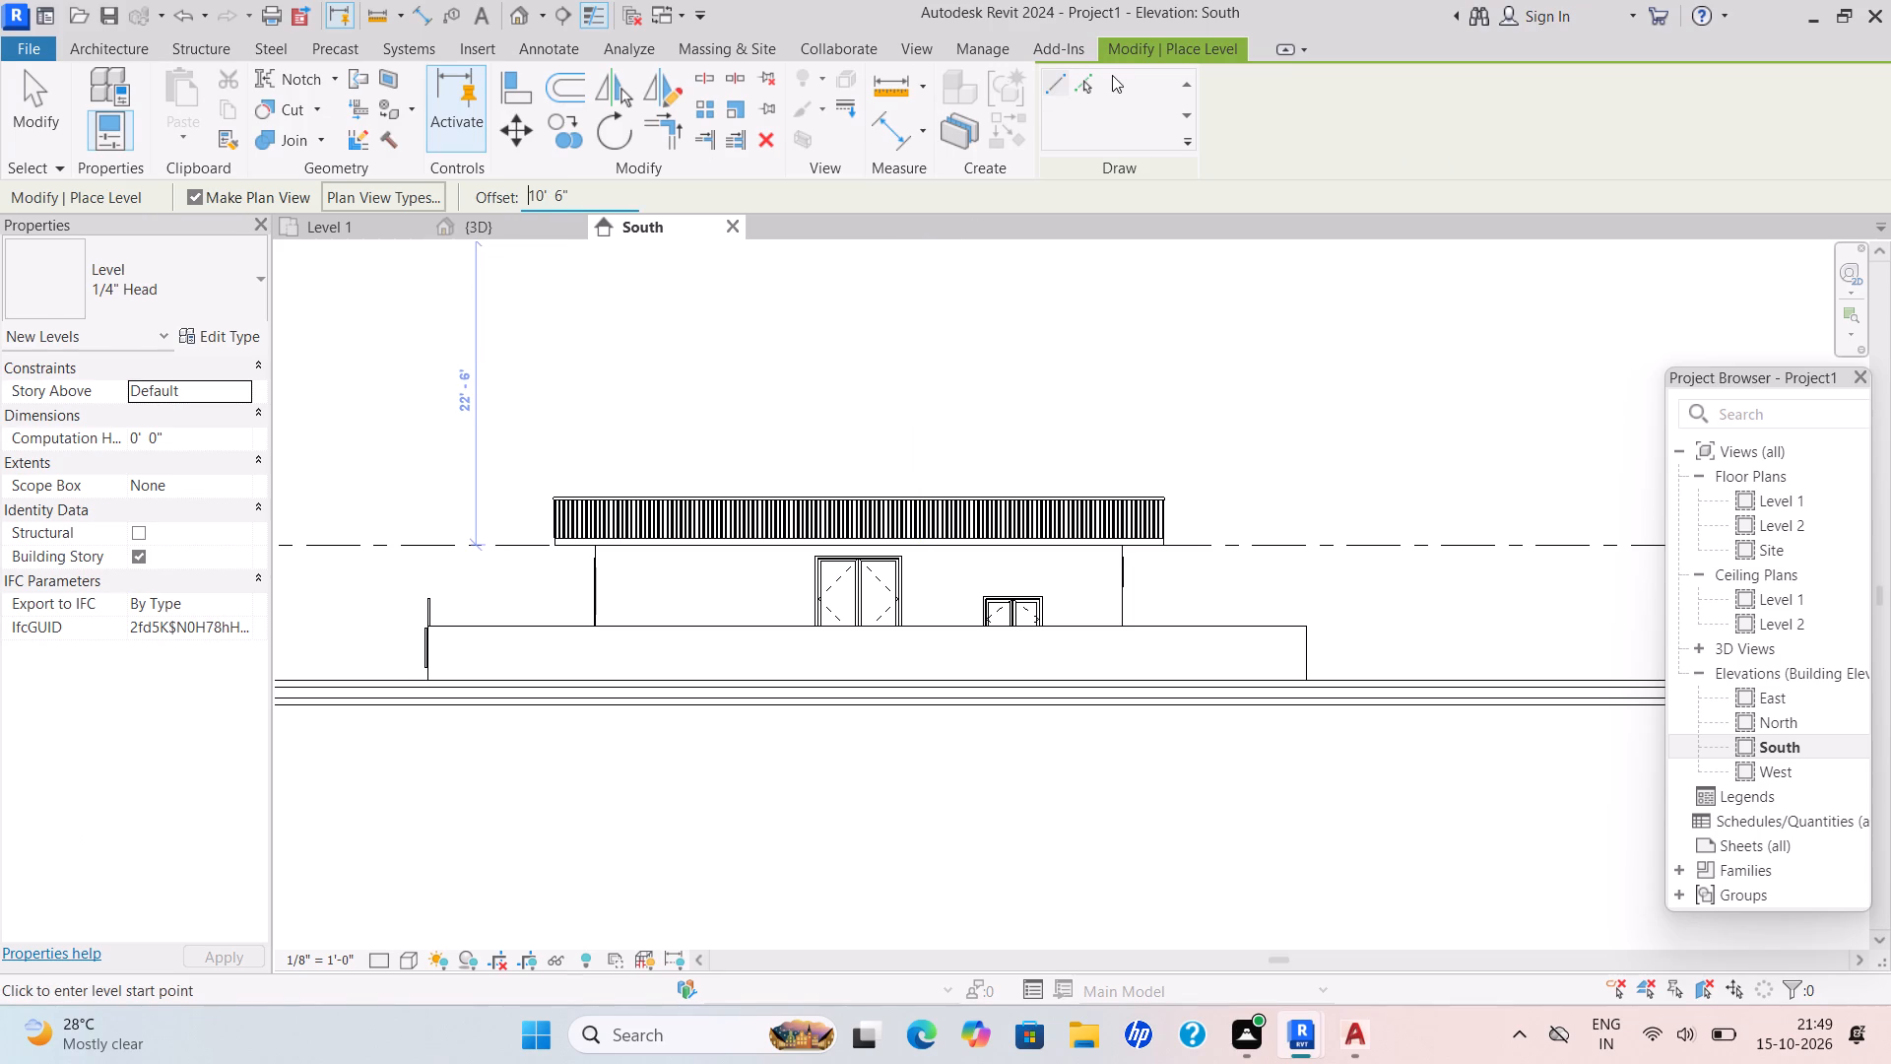
click(1101, 78)
click(1090, 79)
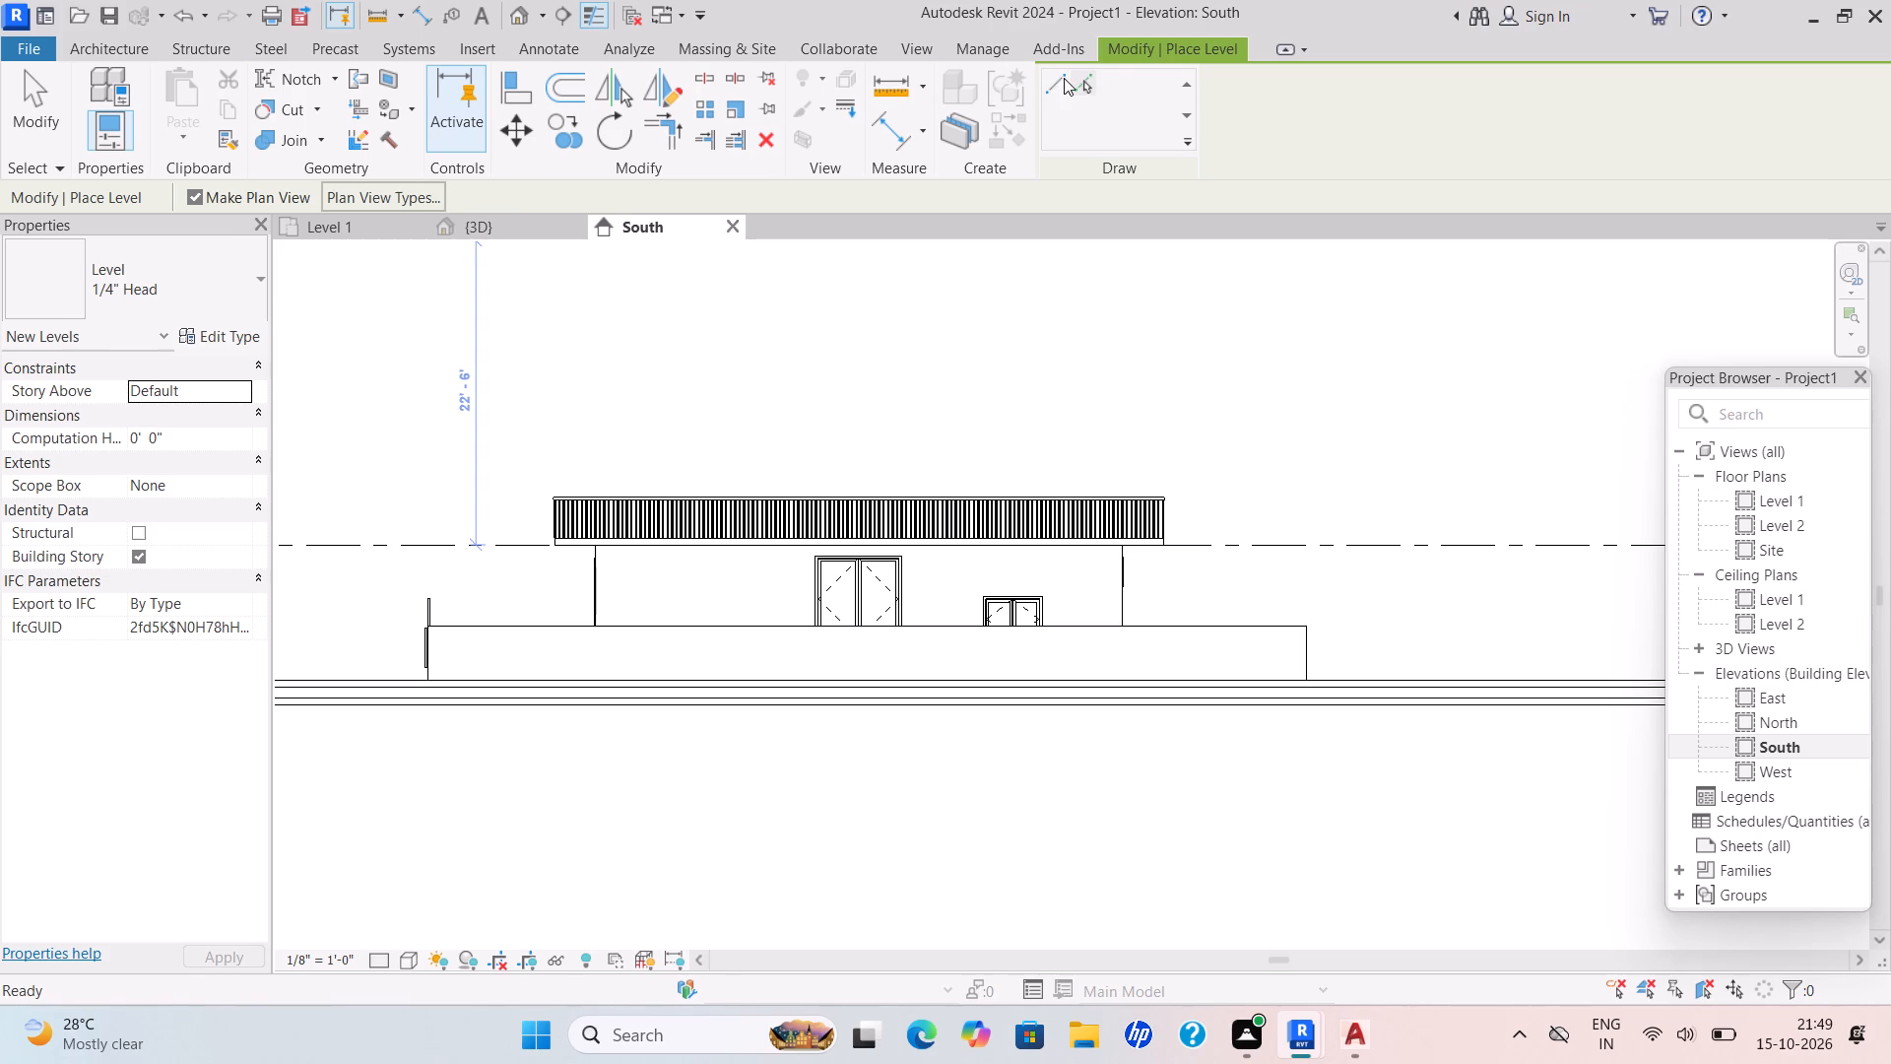
click(1260, 538)
Add three more levels up to Level 6, each offset 10' 6" above the previous topmost level.
scroll(1331, 445, down, 1)
middle_drag(1332, 452, 1225, 574)
scroll(1225, 574, down, 1)
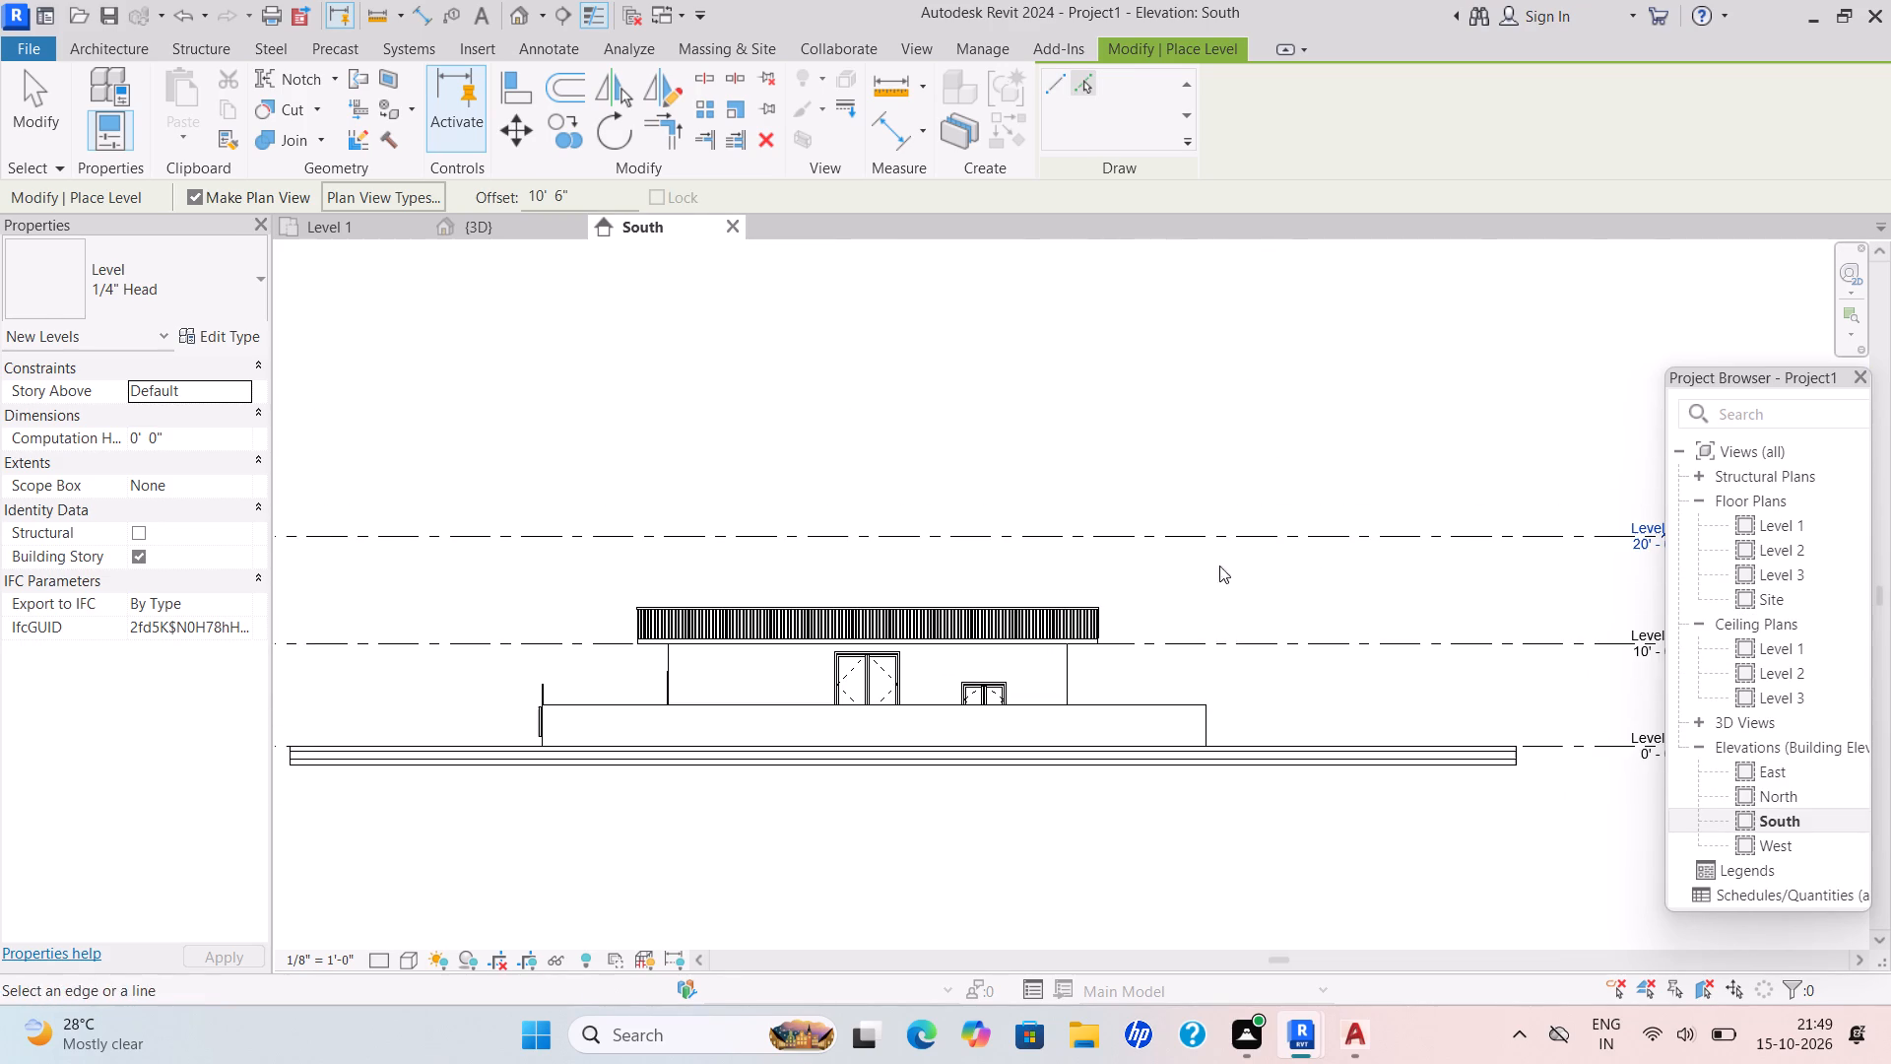
click(1217, 530)
scroll(1246, 480, down, 1)
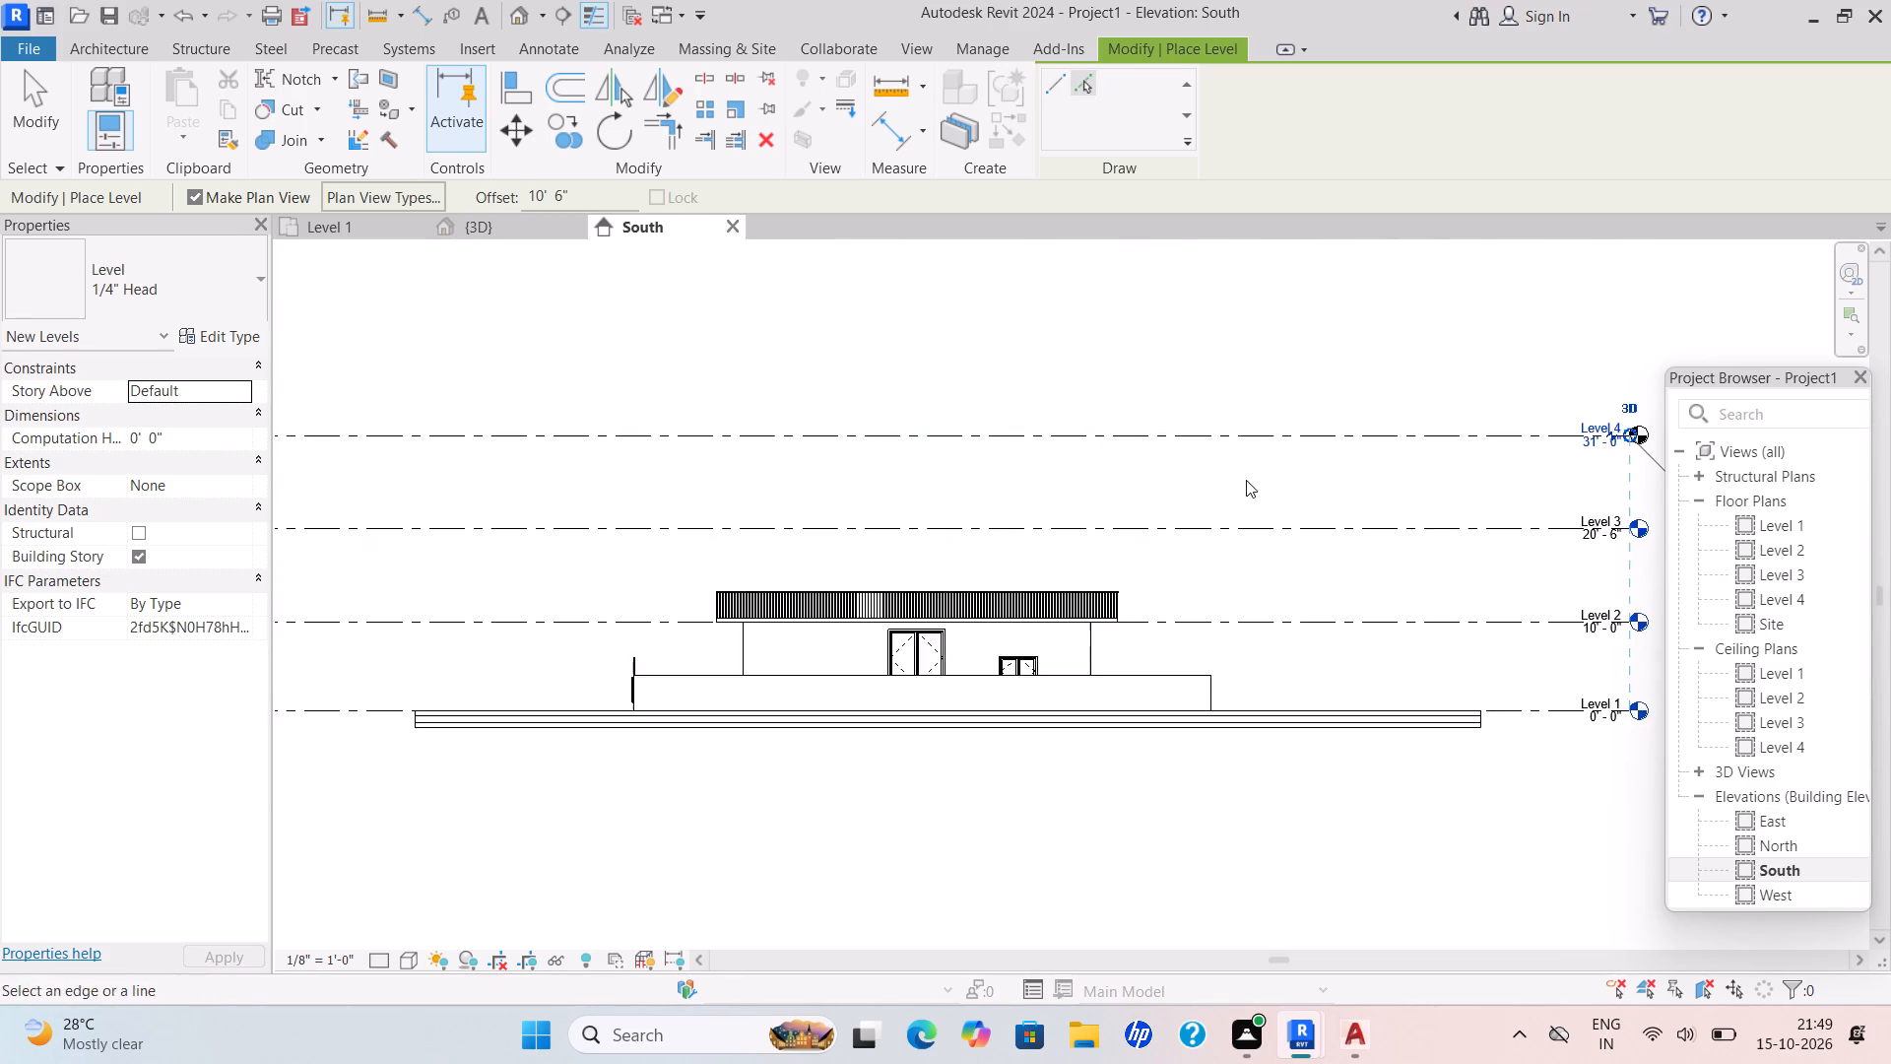
scroll(1246, 480, down, 1)
middle_drag(1249, 491, 1223, 569)
click(1213, 515)
click(1211, 429)
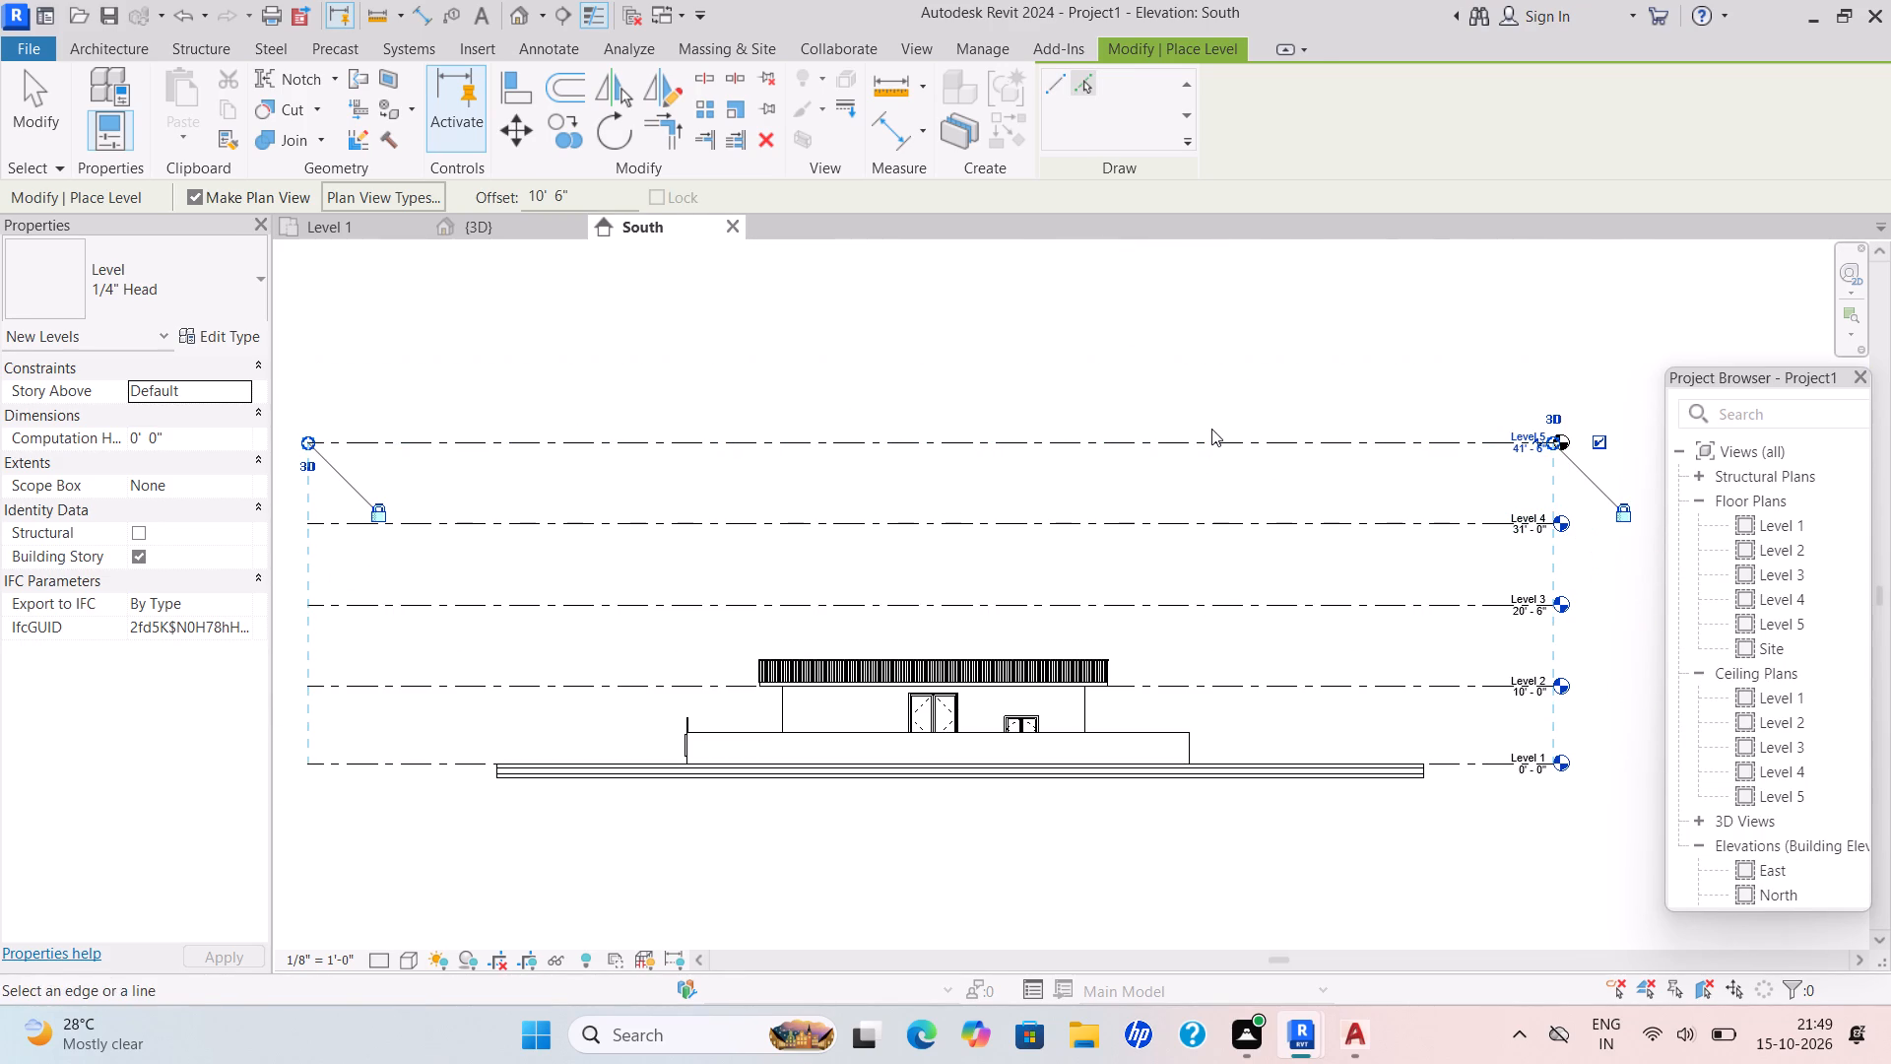
click(1214, 433)
key(Escape)
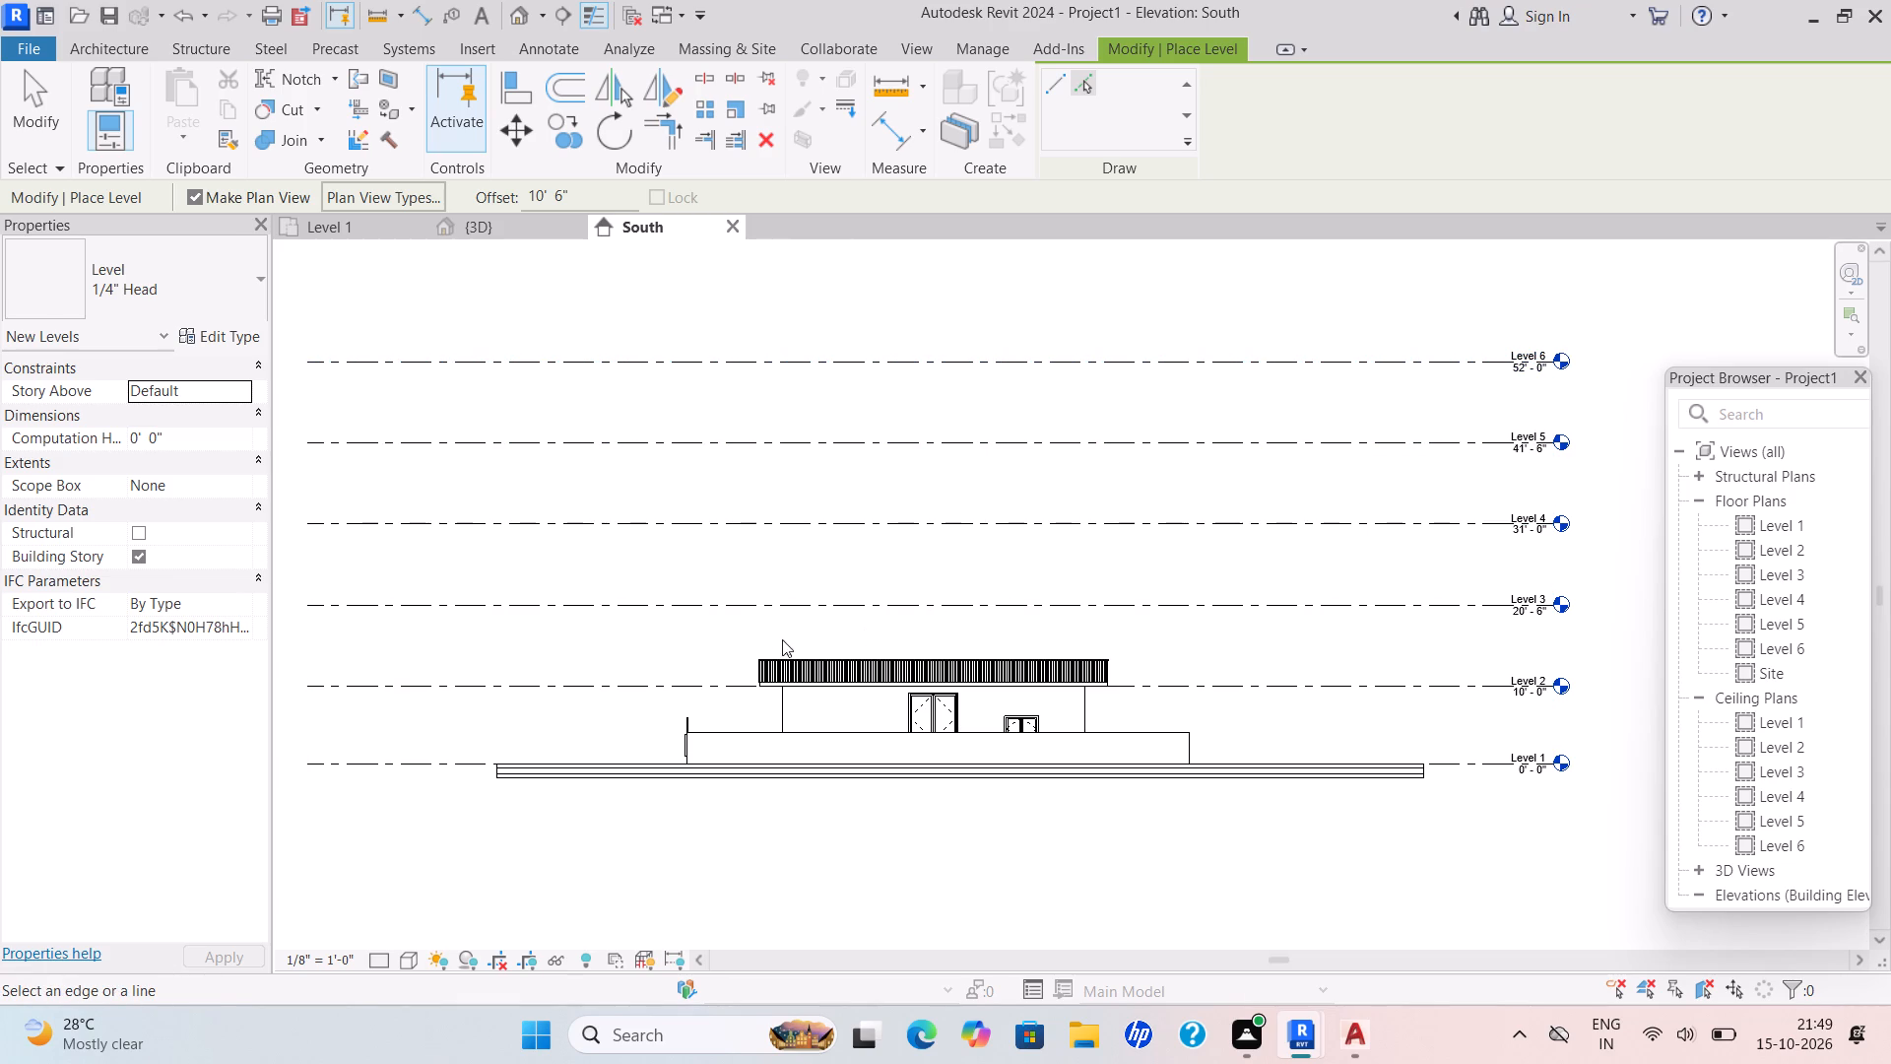
drag(744, 628, 873, 660)
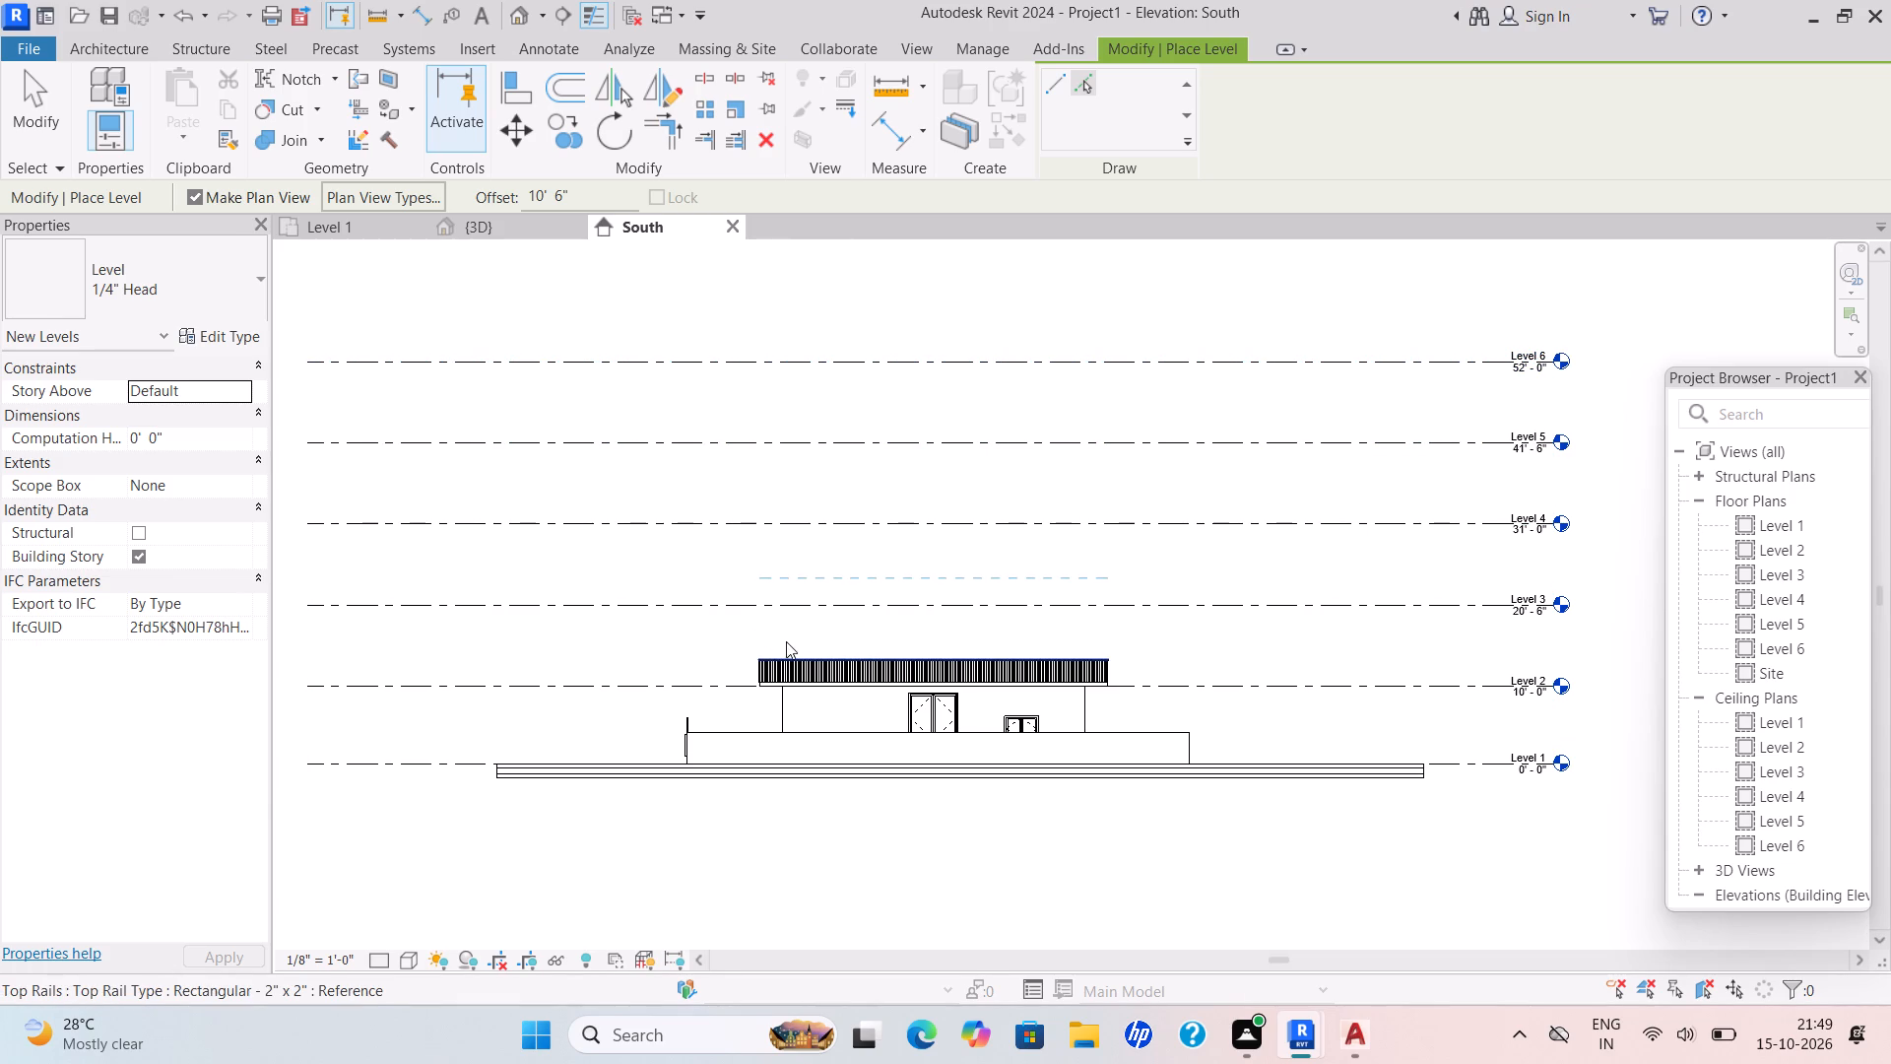
scroll(785, 641, up, 2)
key(Escape)
Copy the whole building storey with its roof and railing, and paste it aligned to Levels 2 through 5.
drag(728, 645, 1146, 759)
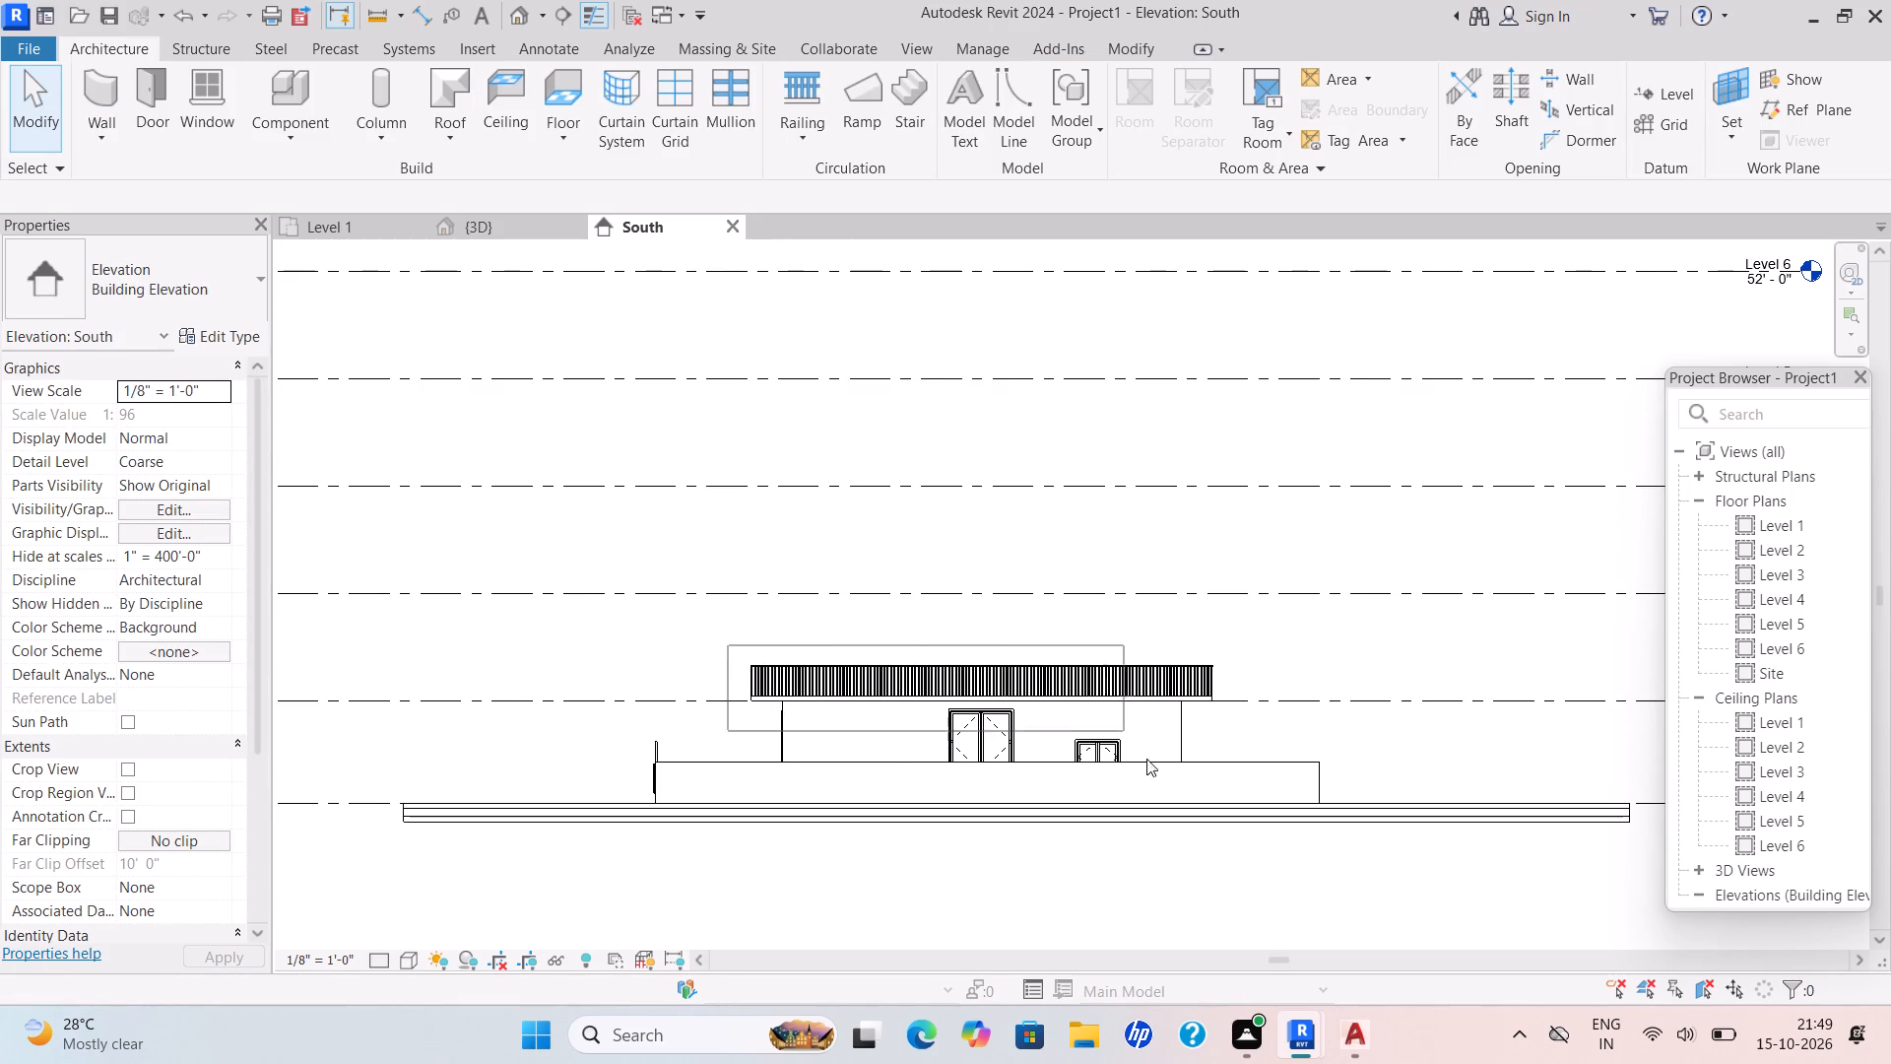
drag(1146, 759, 1231, 866)
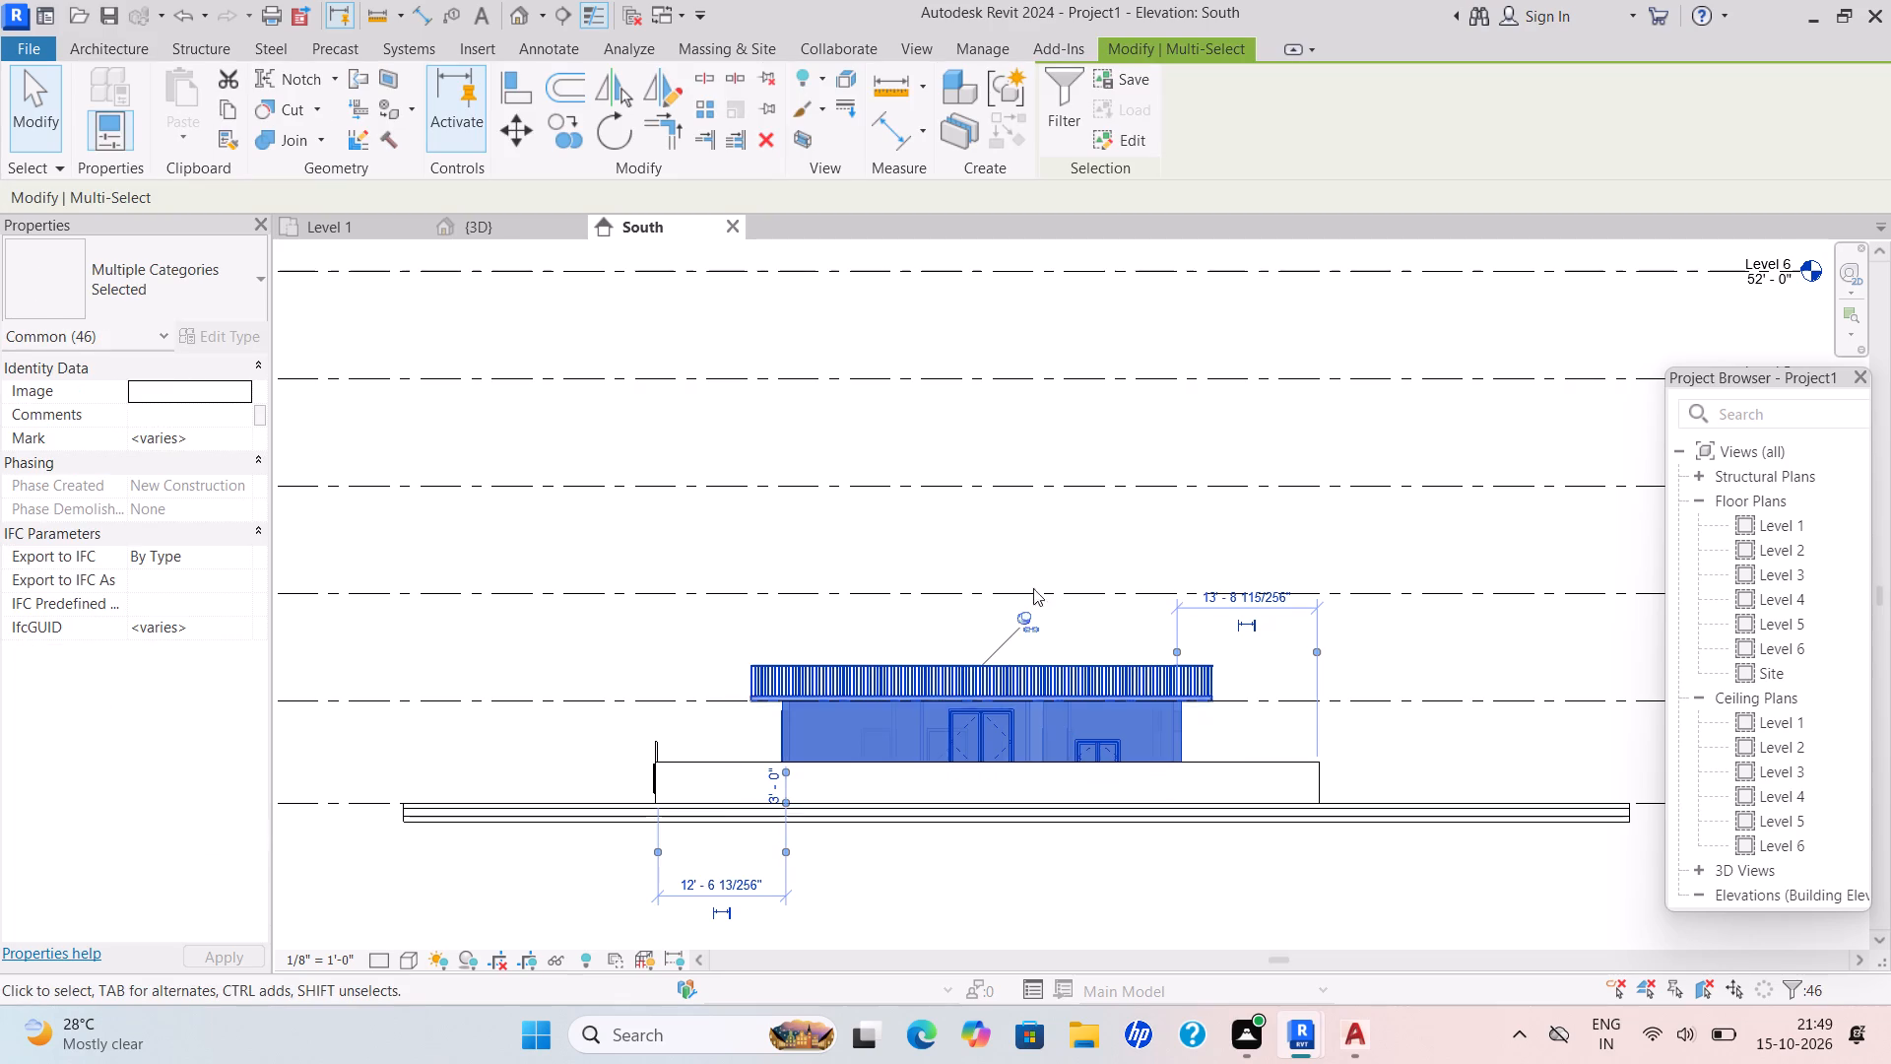
click(234, 111)
click(173, 139)
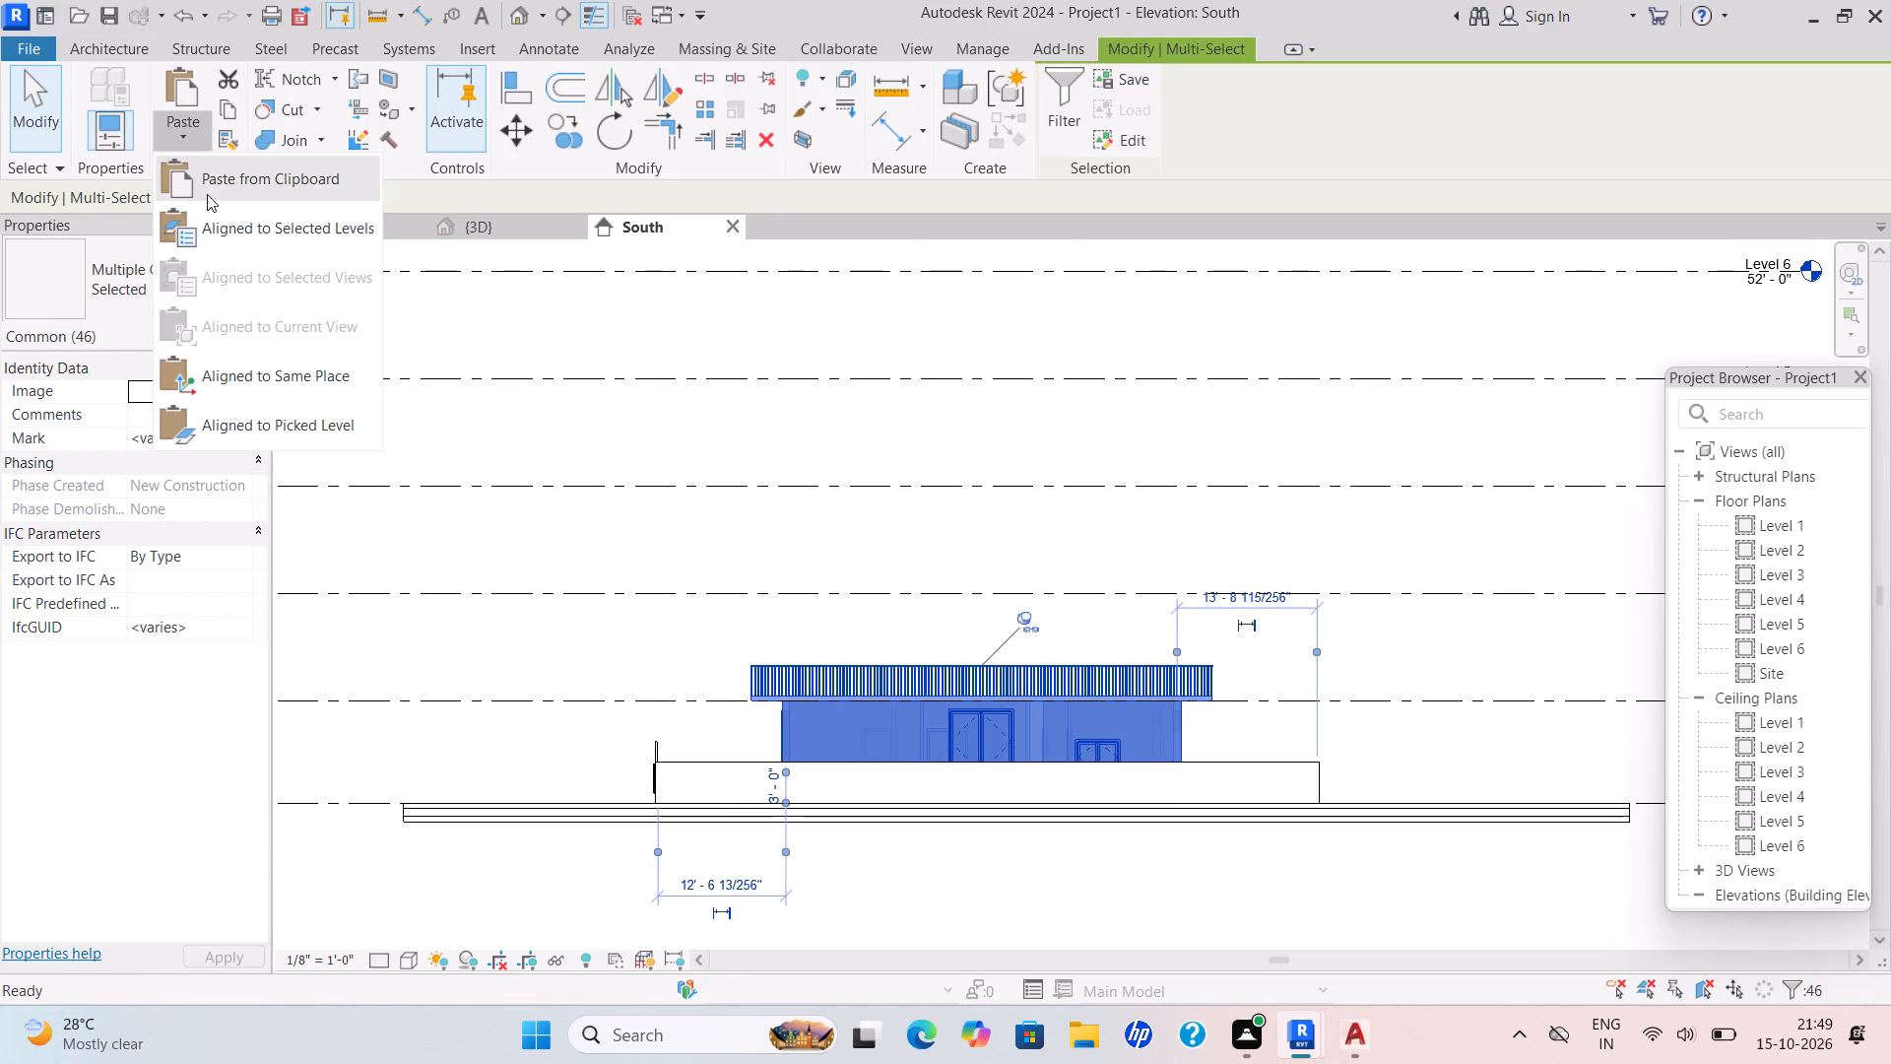
click(227, 228)
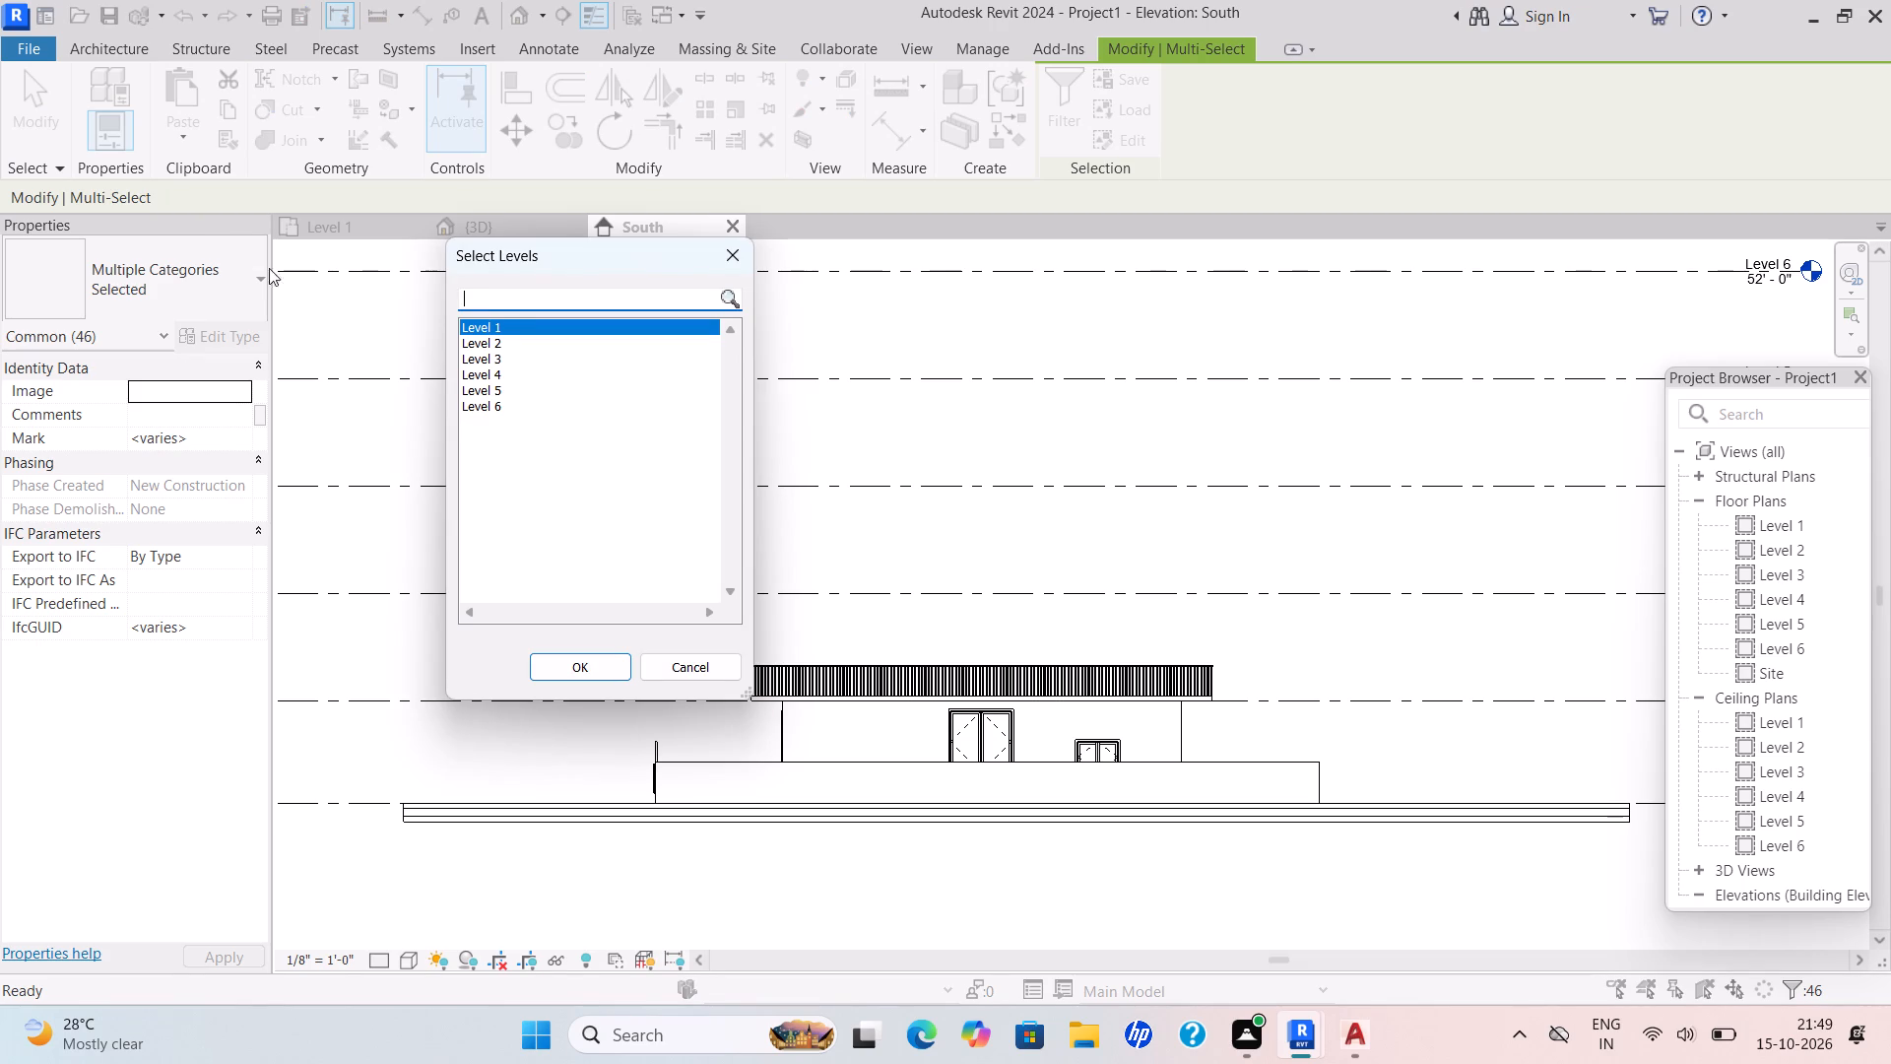
drag(501, 340, 499, 378)
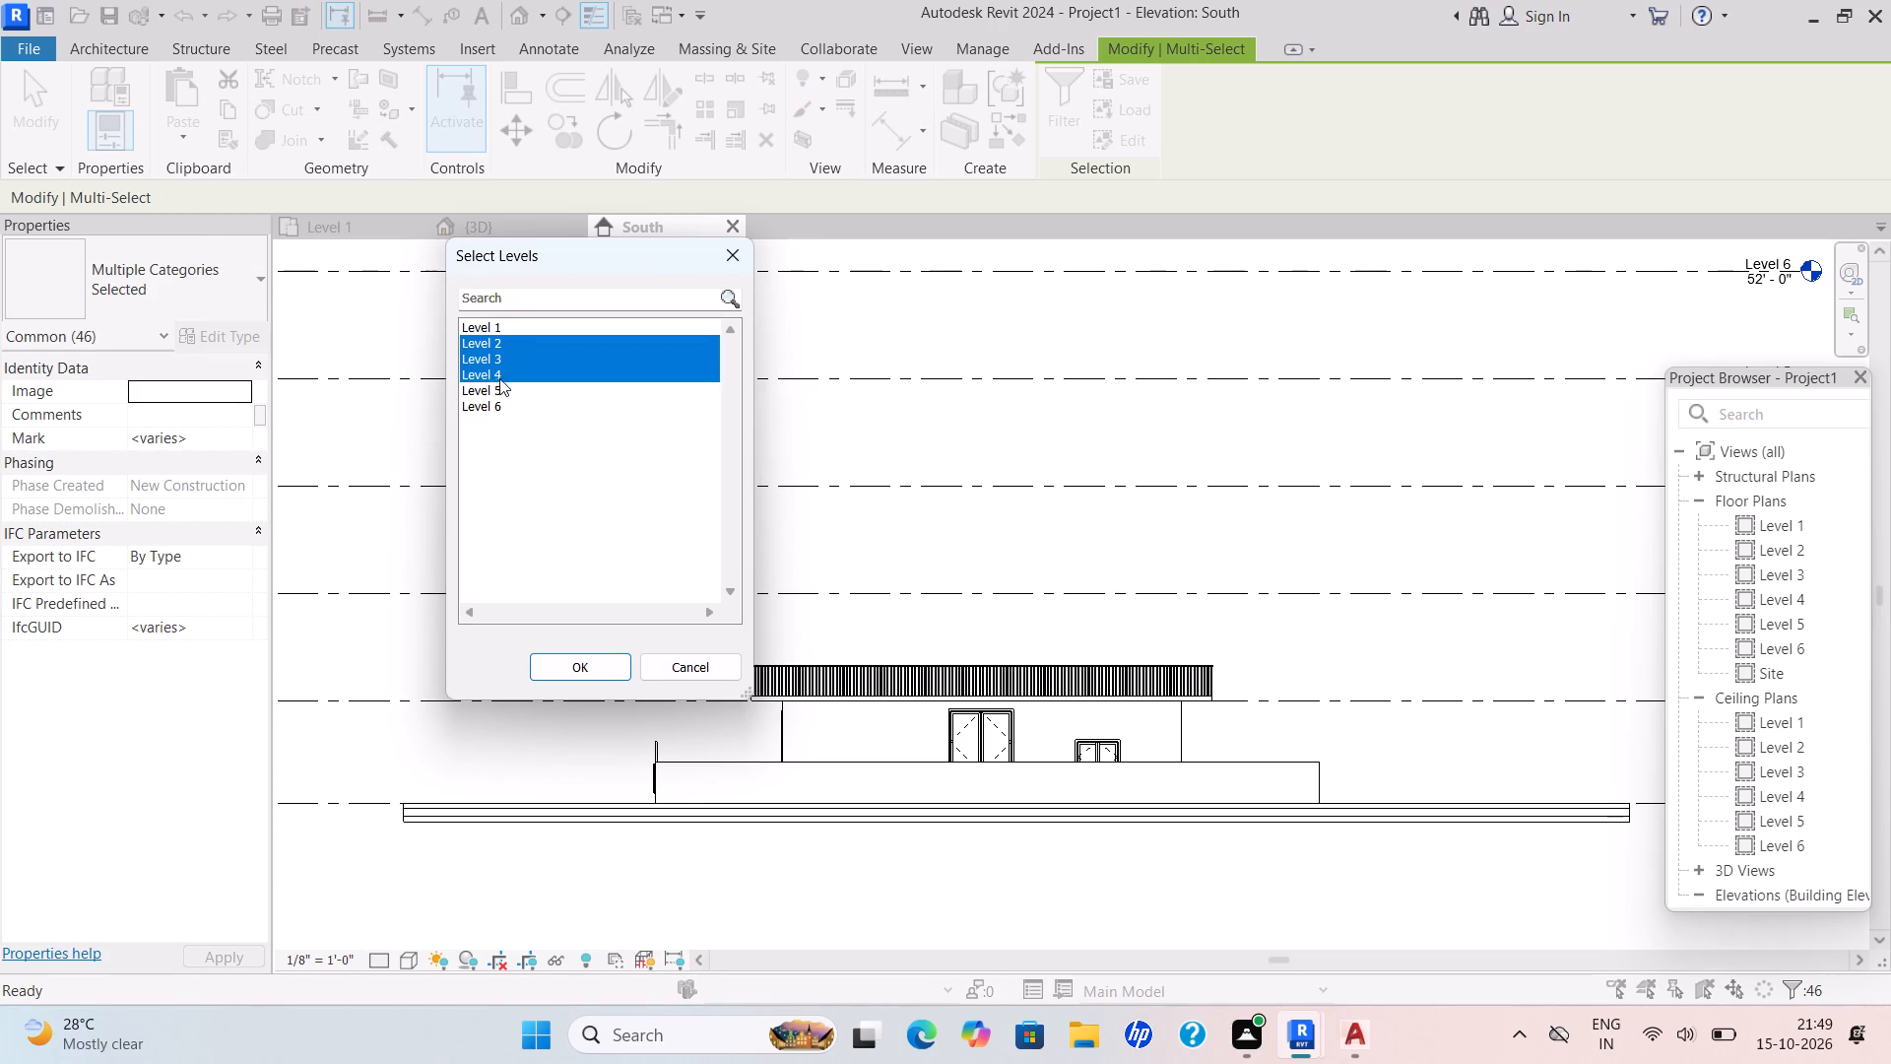
drag(499, 378, 497, 389)
click(602, 659)
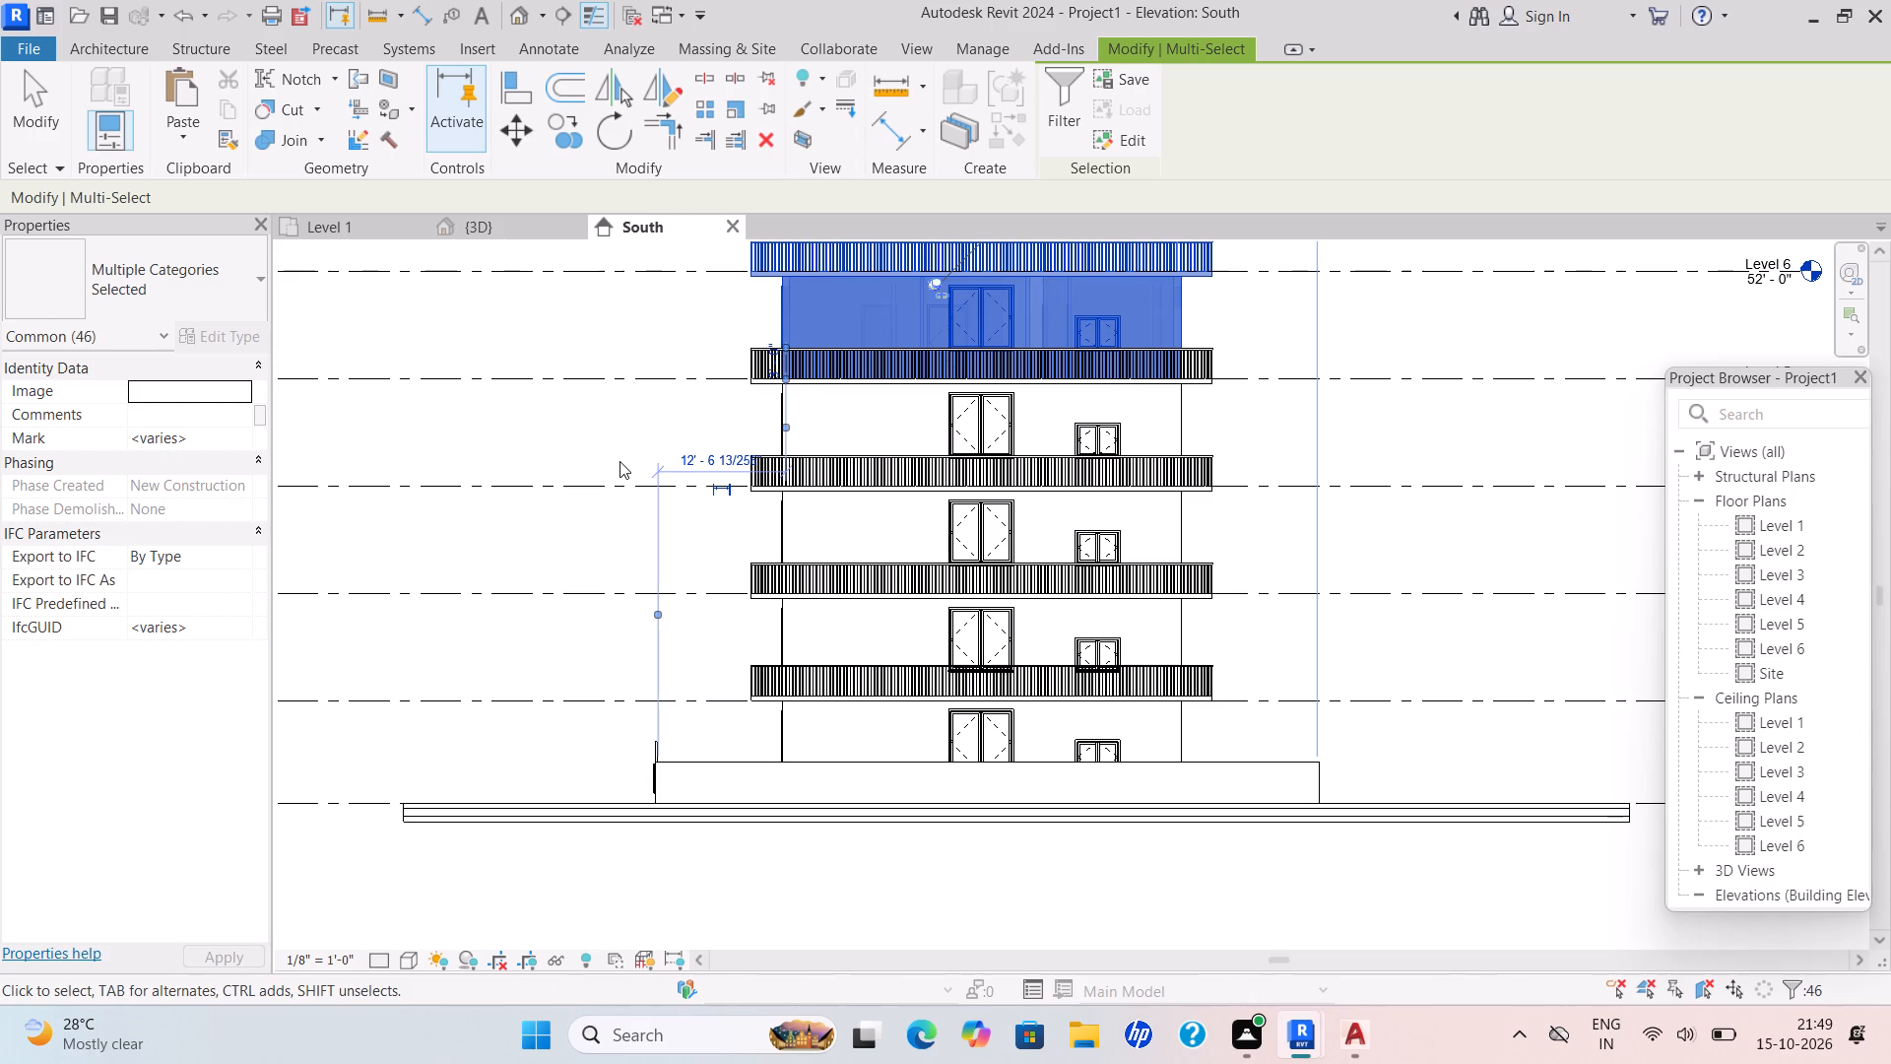
scroll(1372, 453, down, 4)
middle_drag(1373, 452, 1300, 548)
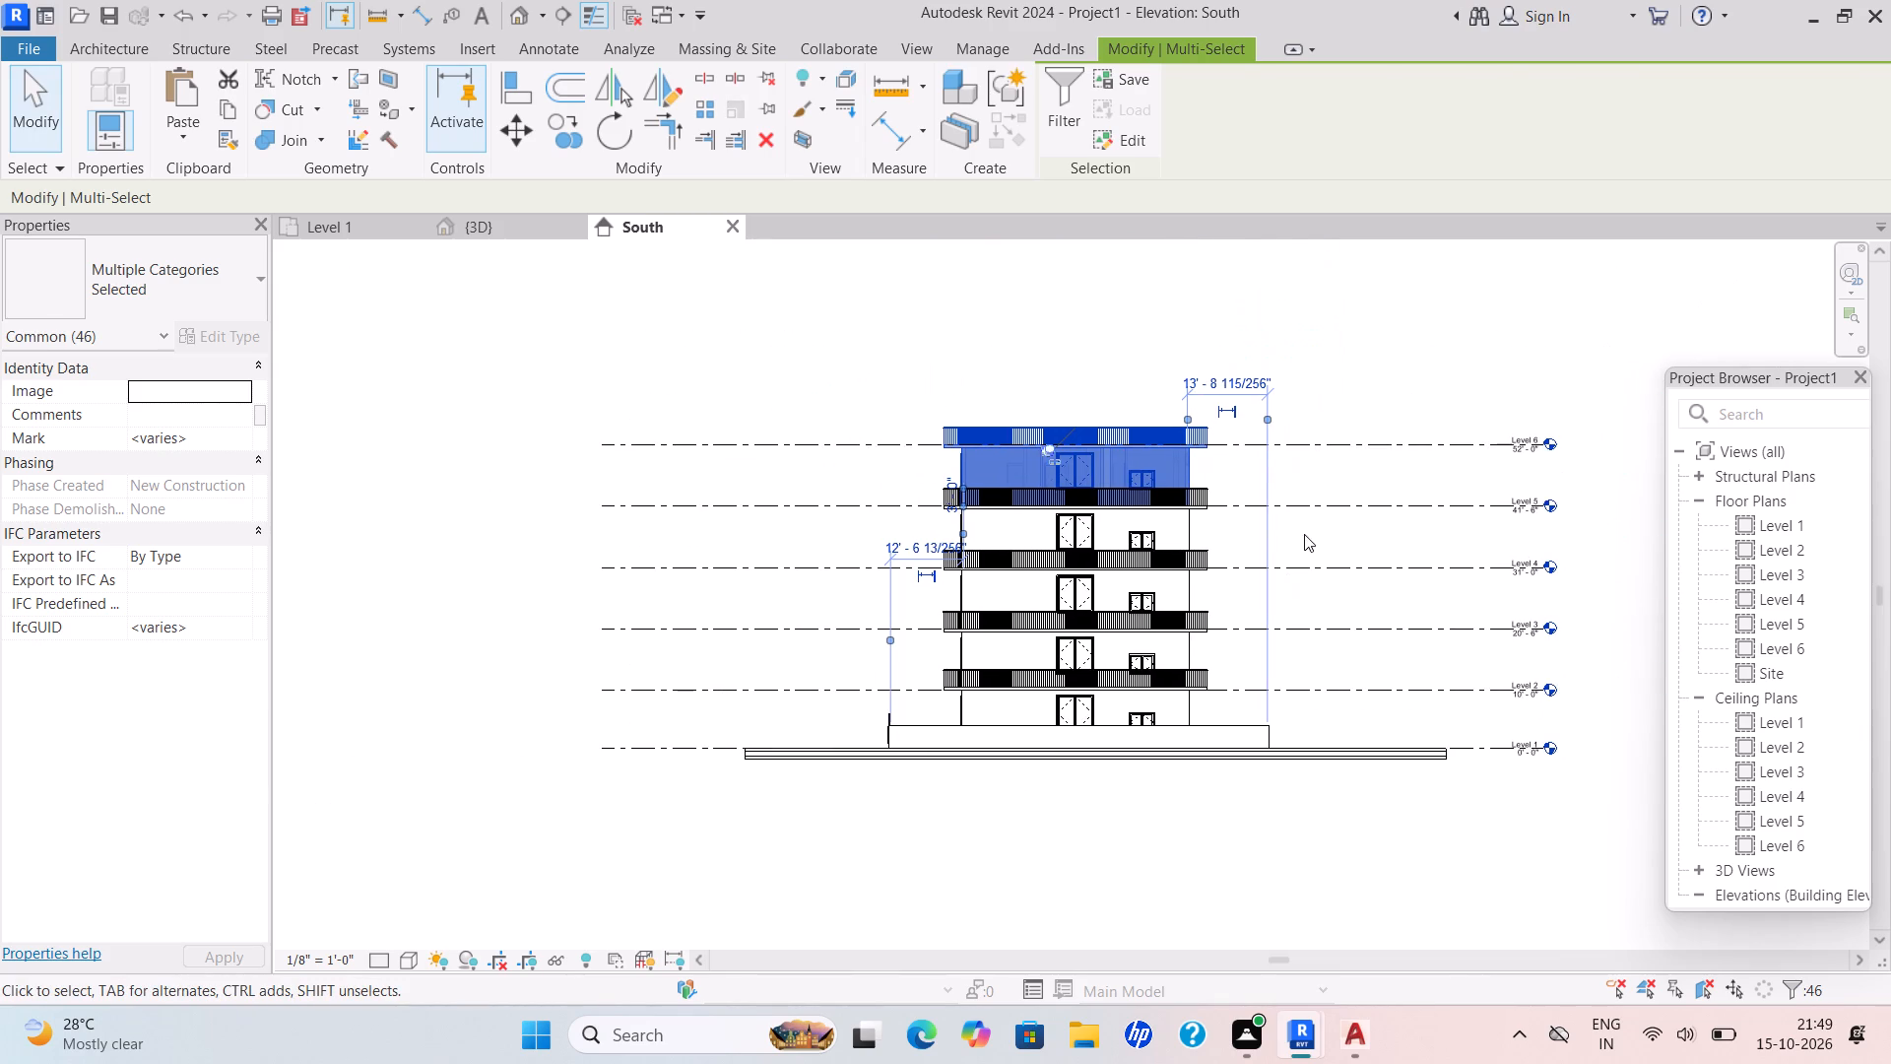
key(Escape)
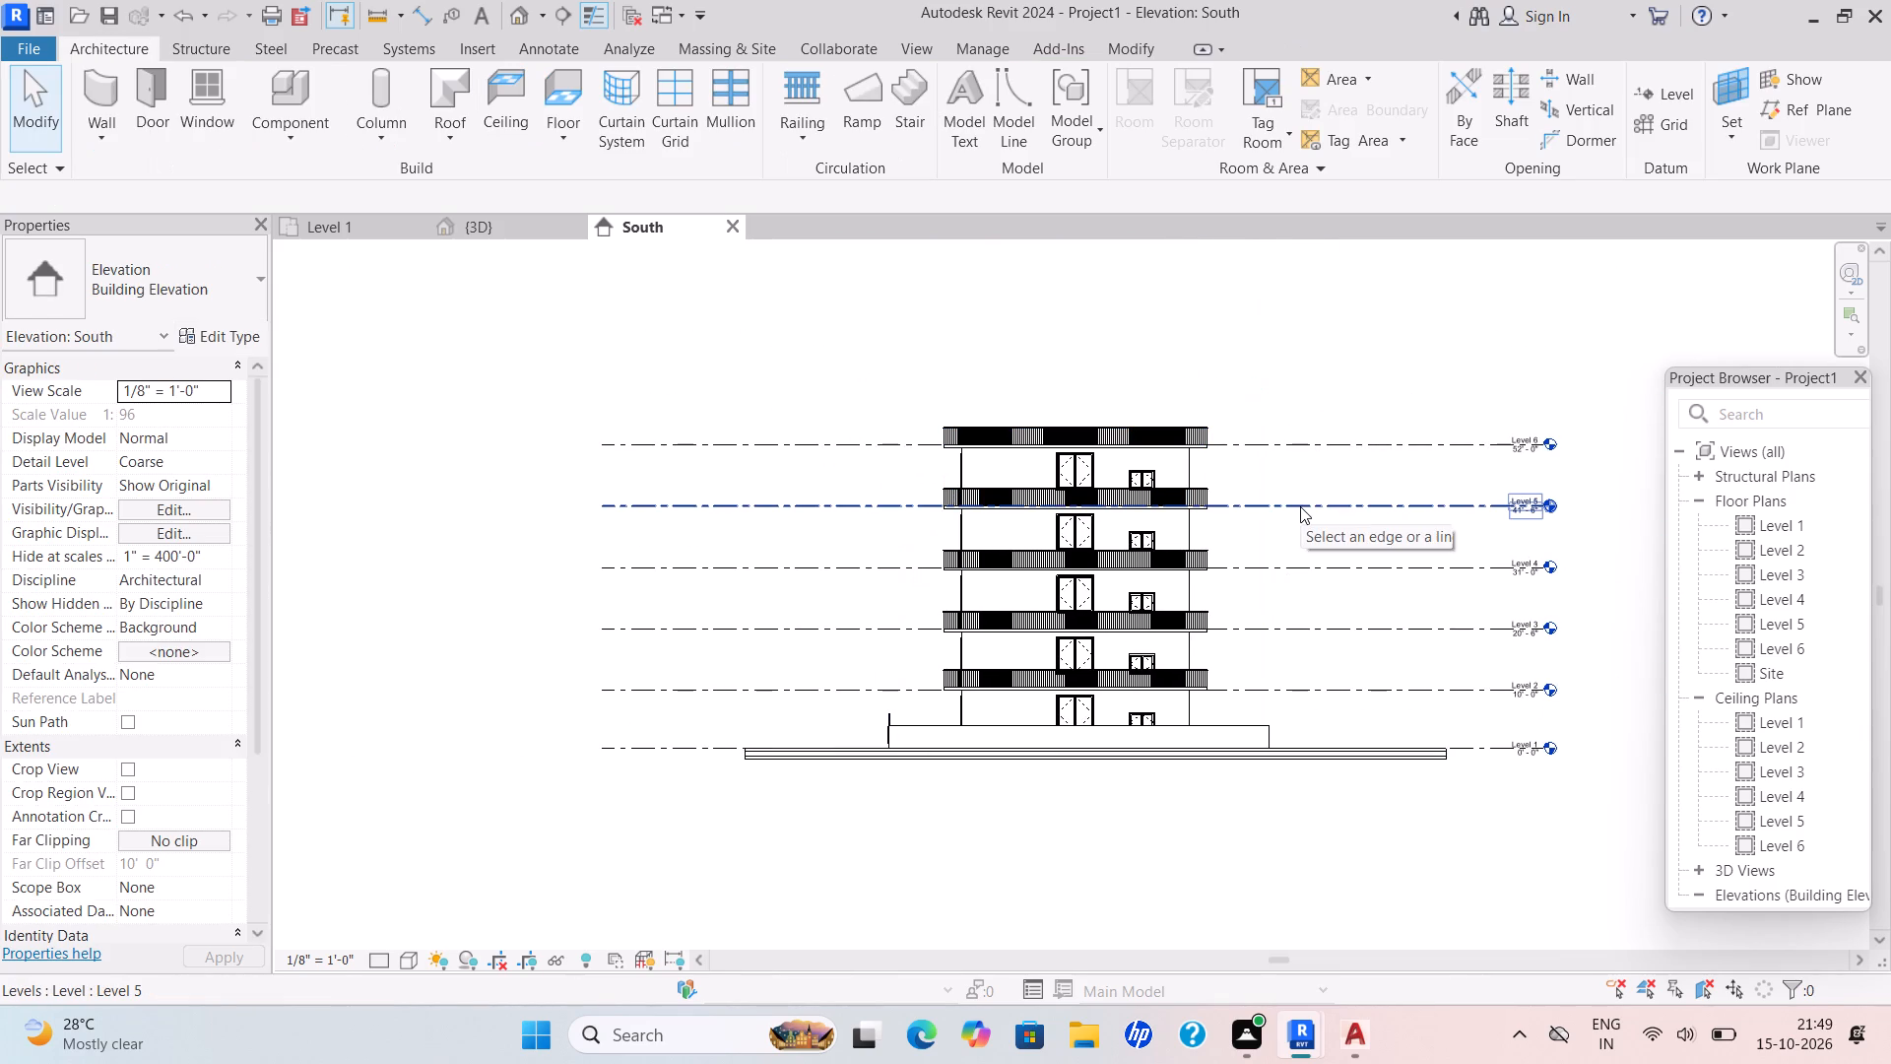
Examine the stacked storeys, balcony railings, openings and site from all sides in the 3D view.
scroll(1274, 518, up, 2)
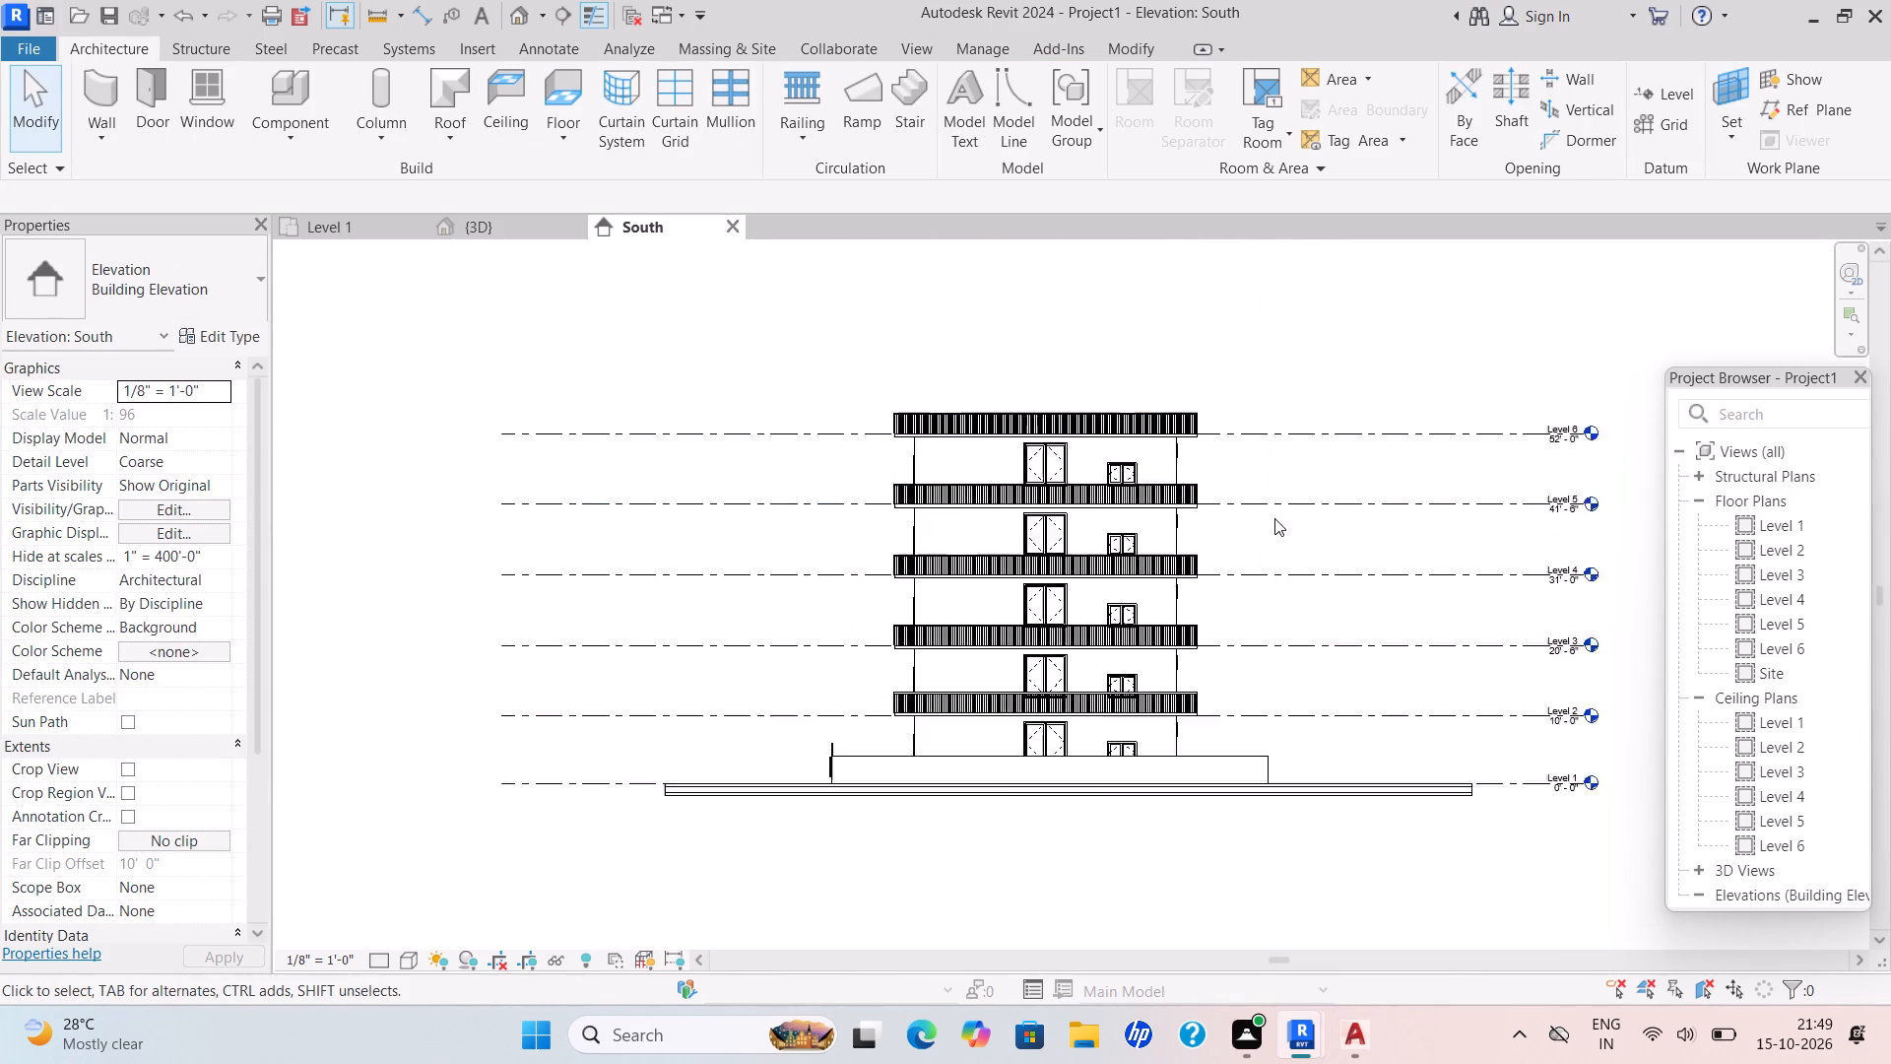
scroll(1274, 518, up, 1)
click(492, 234)
scroll(682, 411, down, 2)
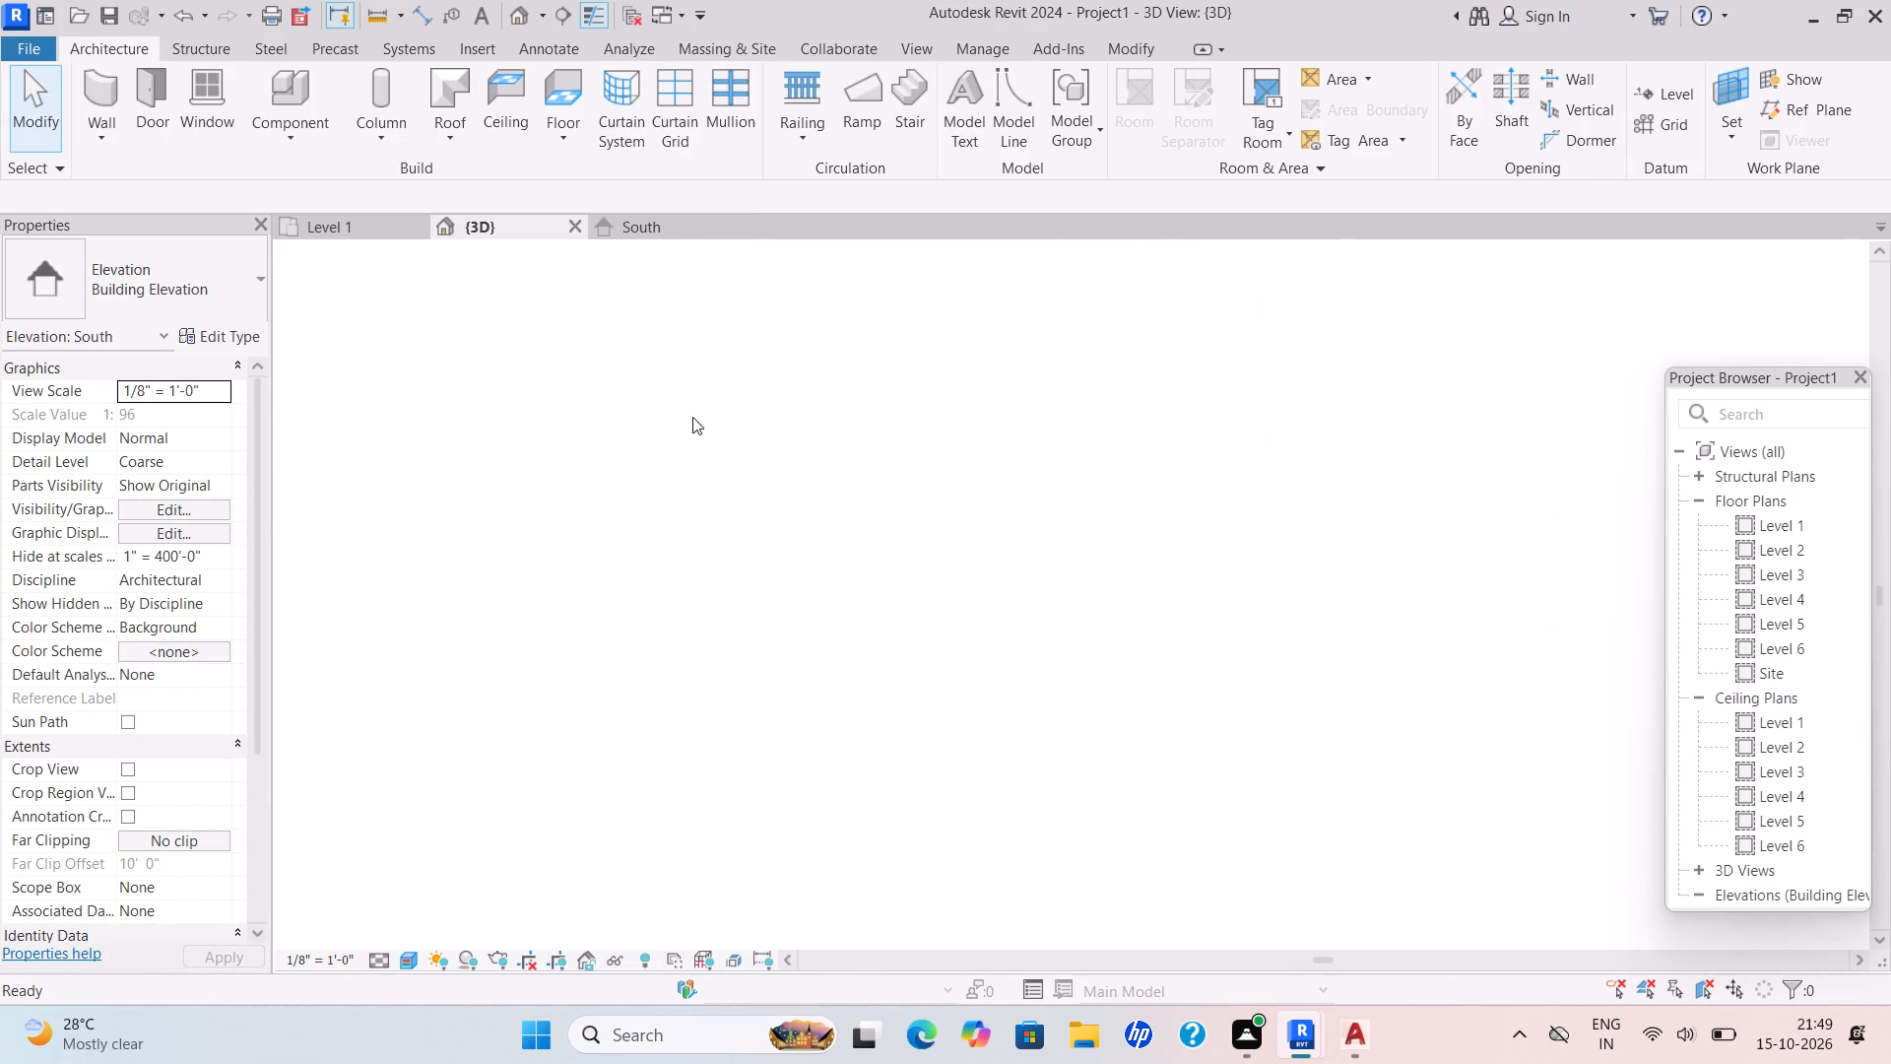
scroll(692, 417, down, 2)
scroll(799, 557, up, 4)
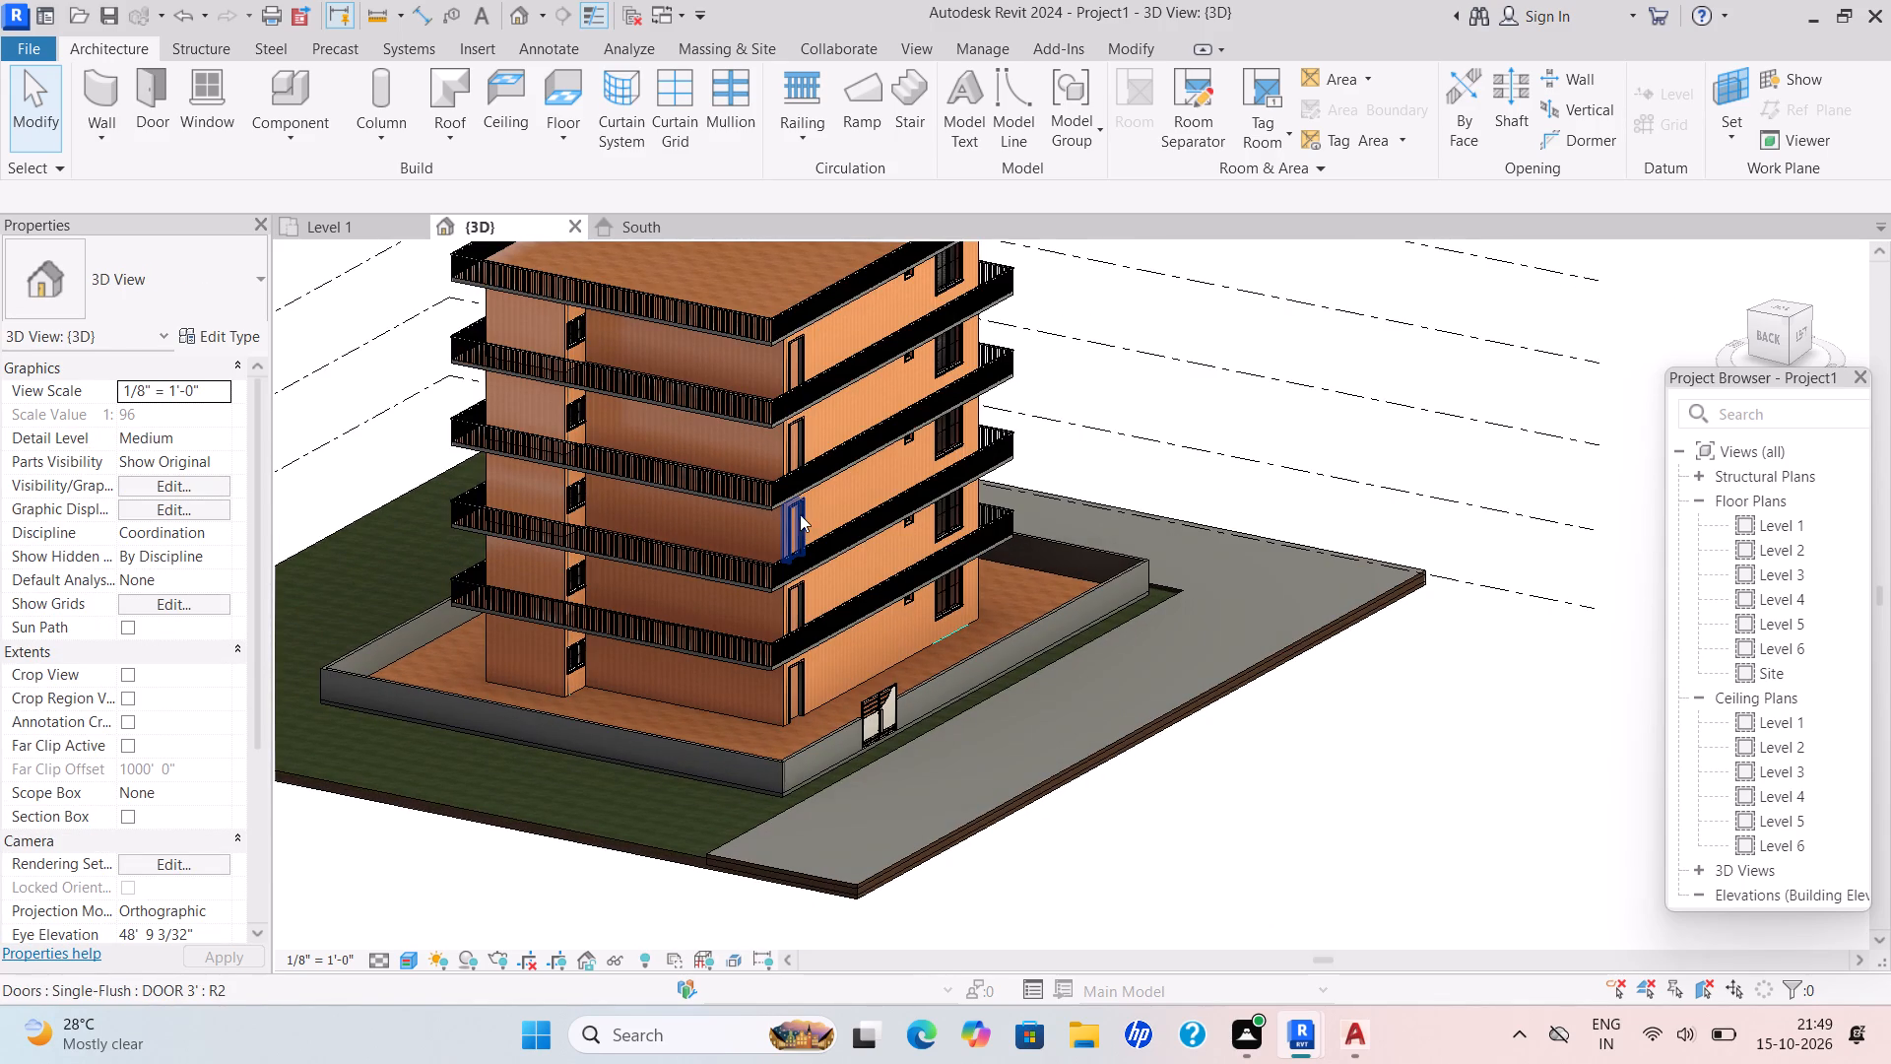
shift+middle_drag(811, 543, 945, 501)
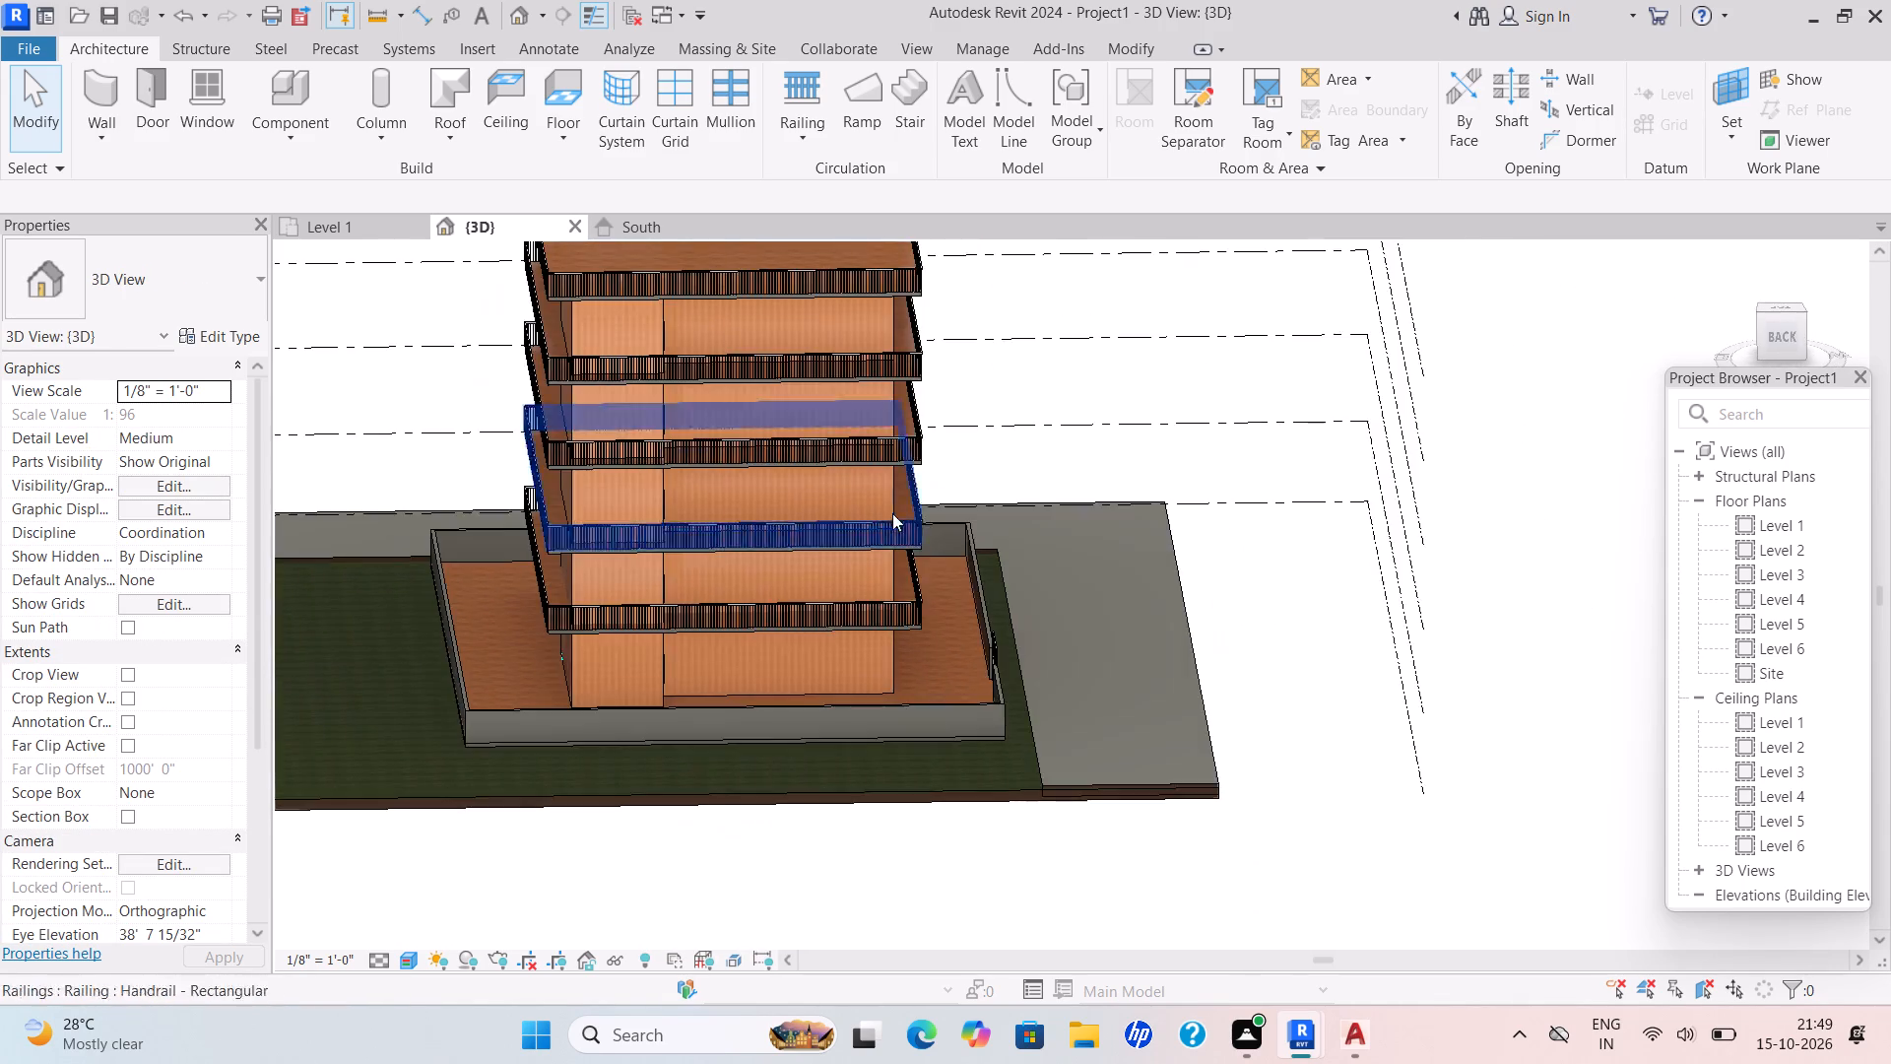
shift+middle_drag(888, 515, 1077, 433)
shift+scroll(1077, 433, up, 1)
shift+middle_drag(880, 483, 1097, 447)
scroll(957, 466, up, 1)
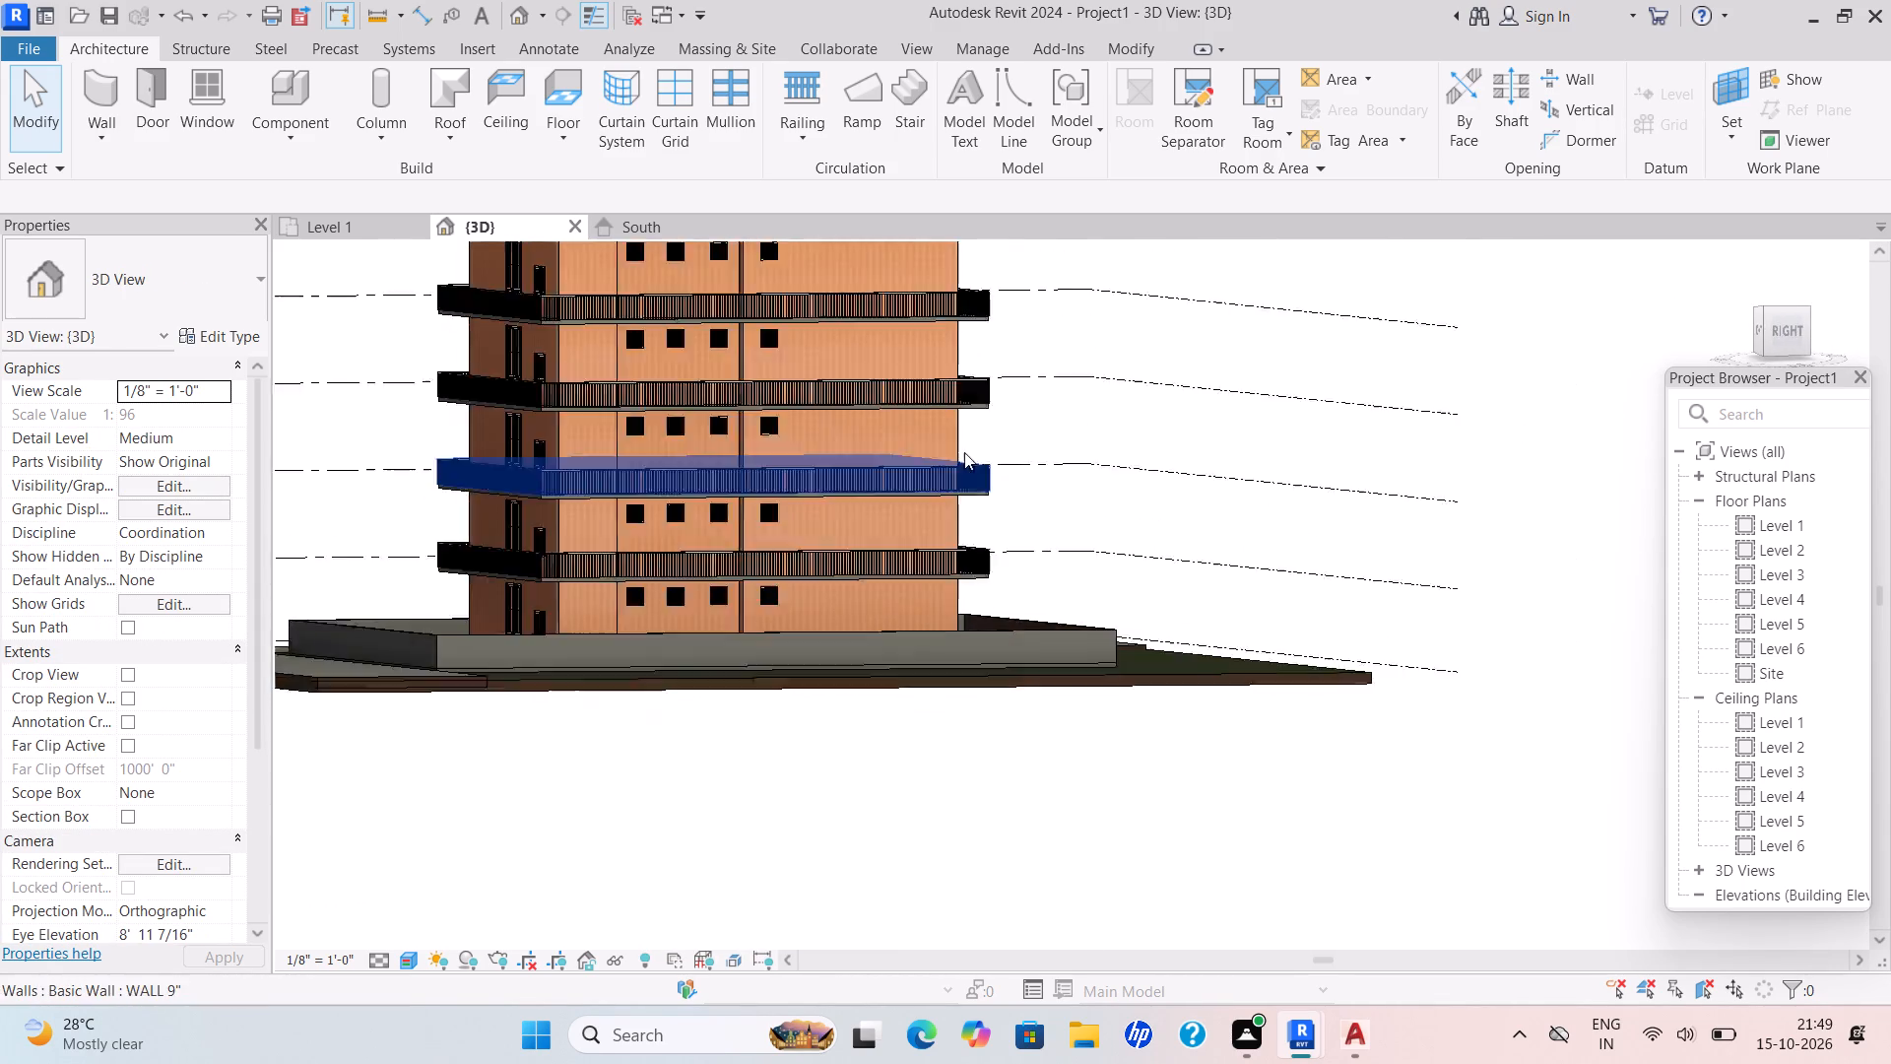
shift+middle_drag(964, 452, 1274, 409)
shift+scroll(1020, 463, down, 1)
shift+middle_drag(1035, 467, 1268, 488)
middle_drag(1042, 508, 1062, 540)
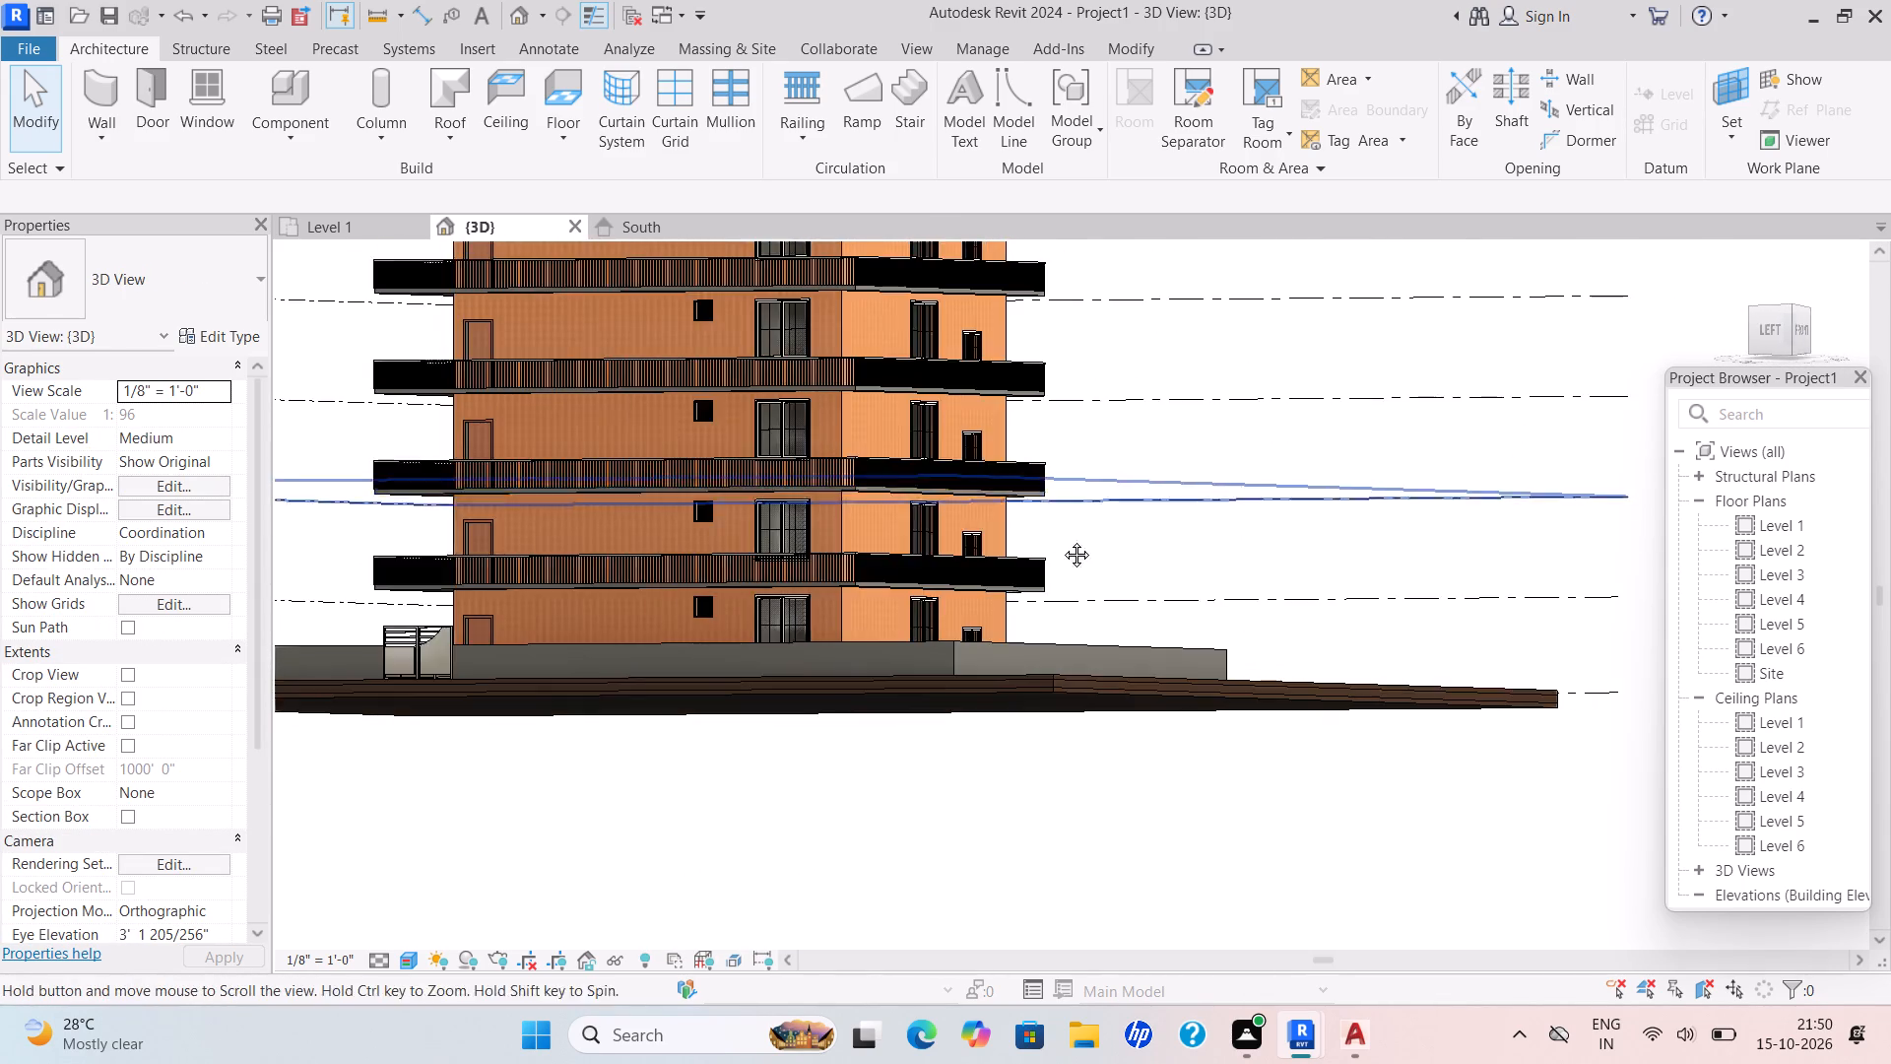
middle_drag(1062, 540, 1148, 584)
shift+scroll(1142, 579, down, 1)
shift+middle_drag(1104, 552, 1066, 658)
shift+scroll(1067, 654, down, 1)
scroll(1065, 615, down, 1)
middle_drag(1064, 658, 1052, 710)
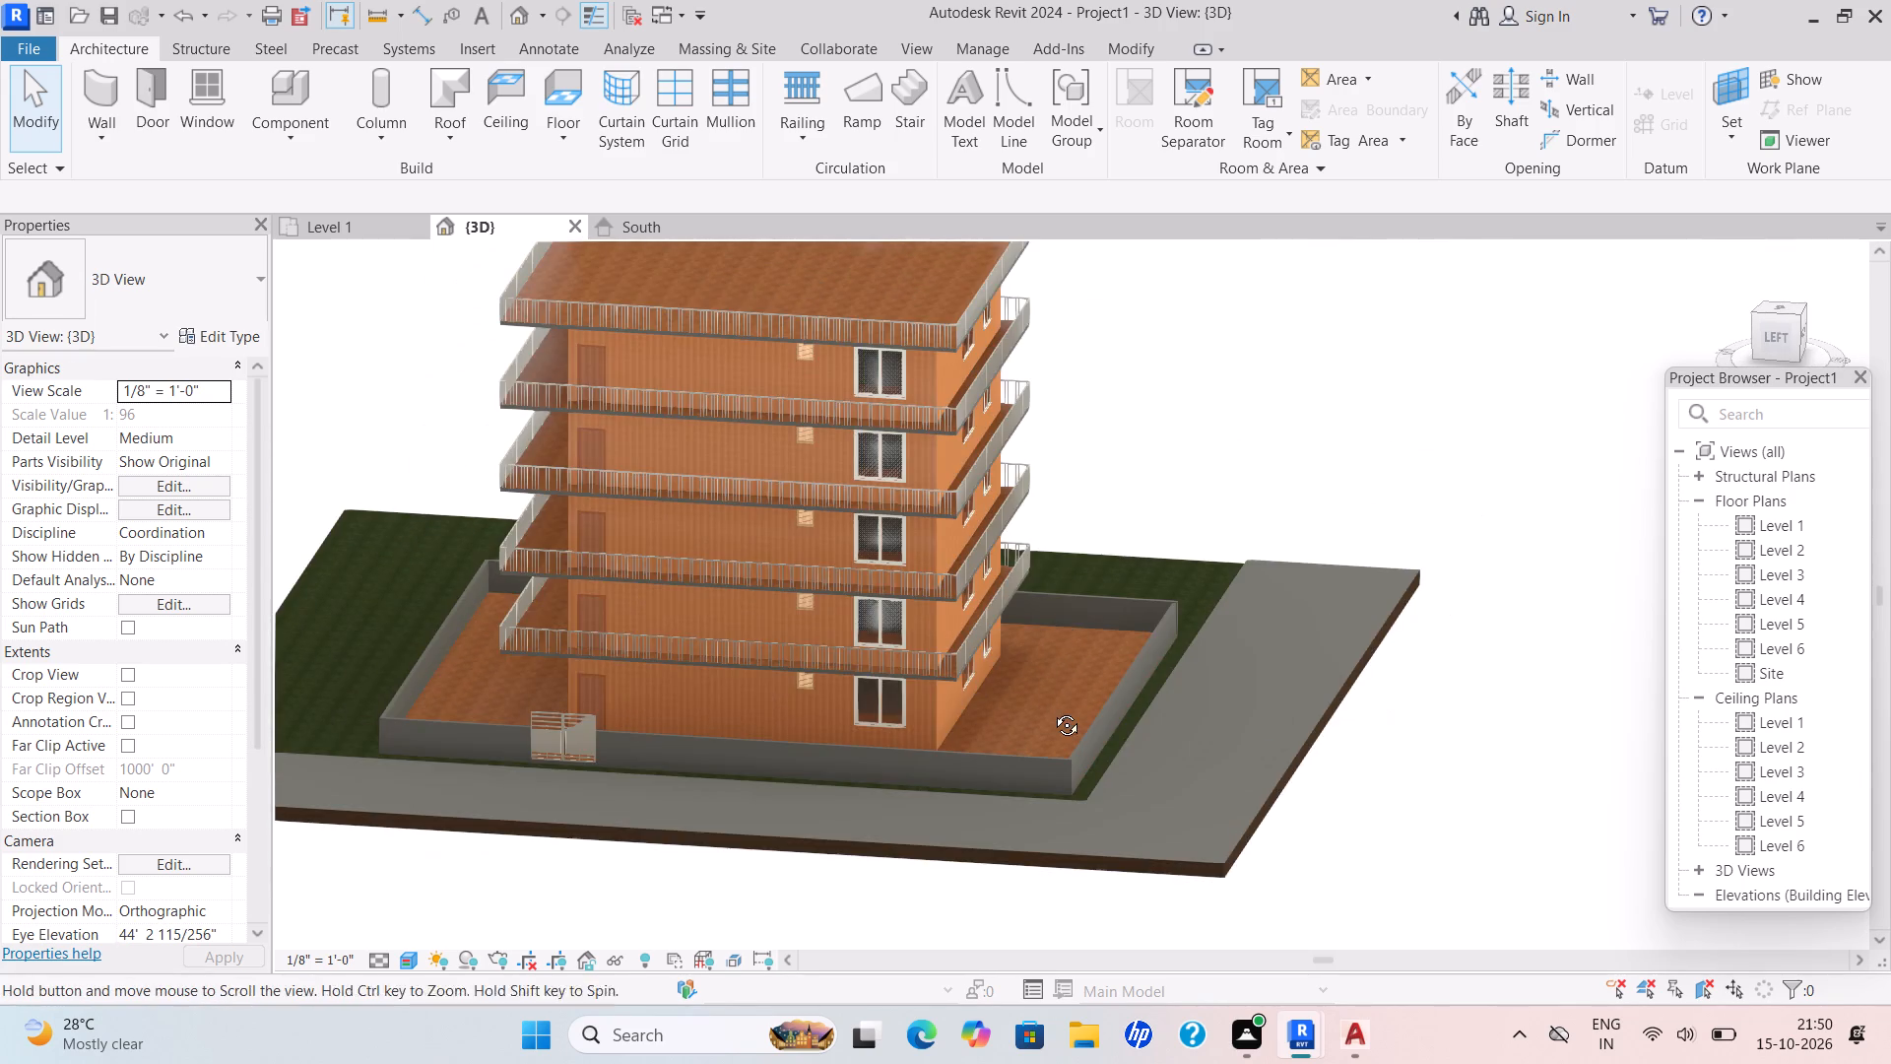
middle_drag(1052, 710, 1049, 744)
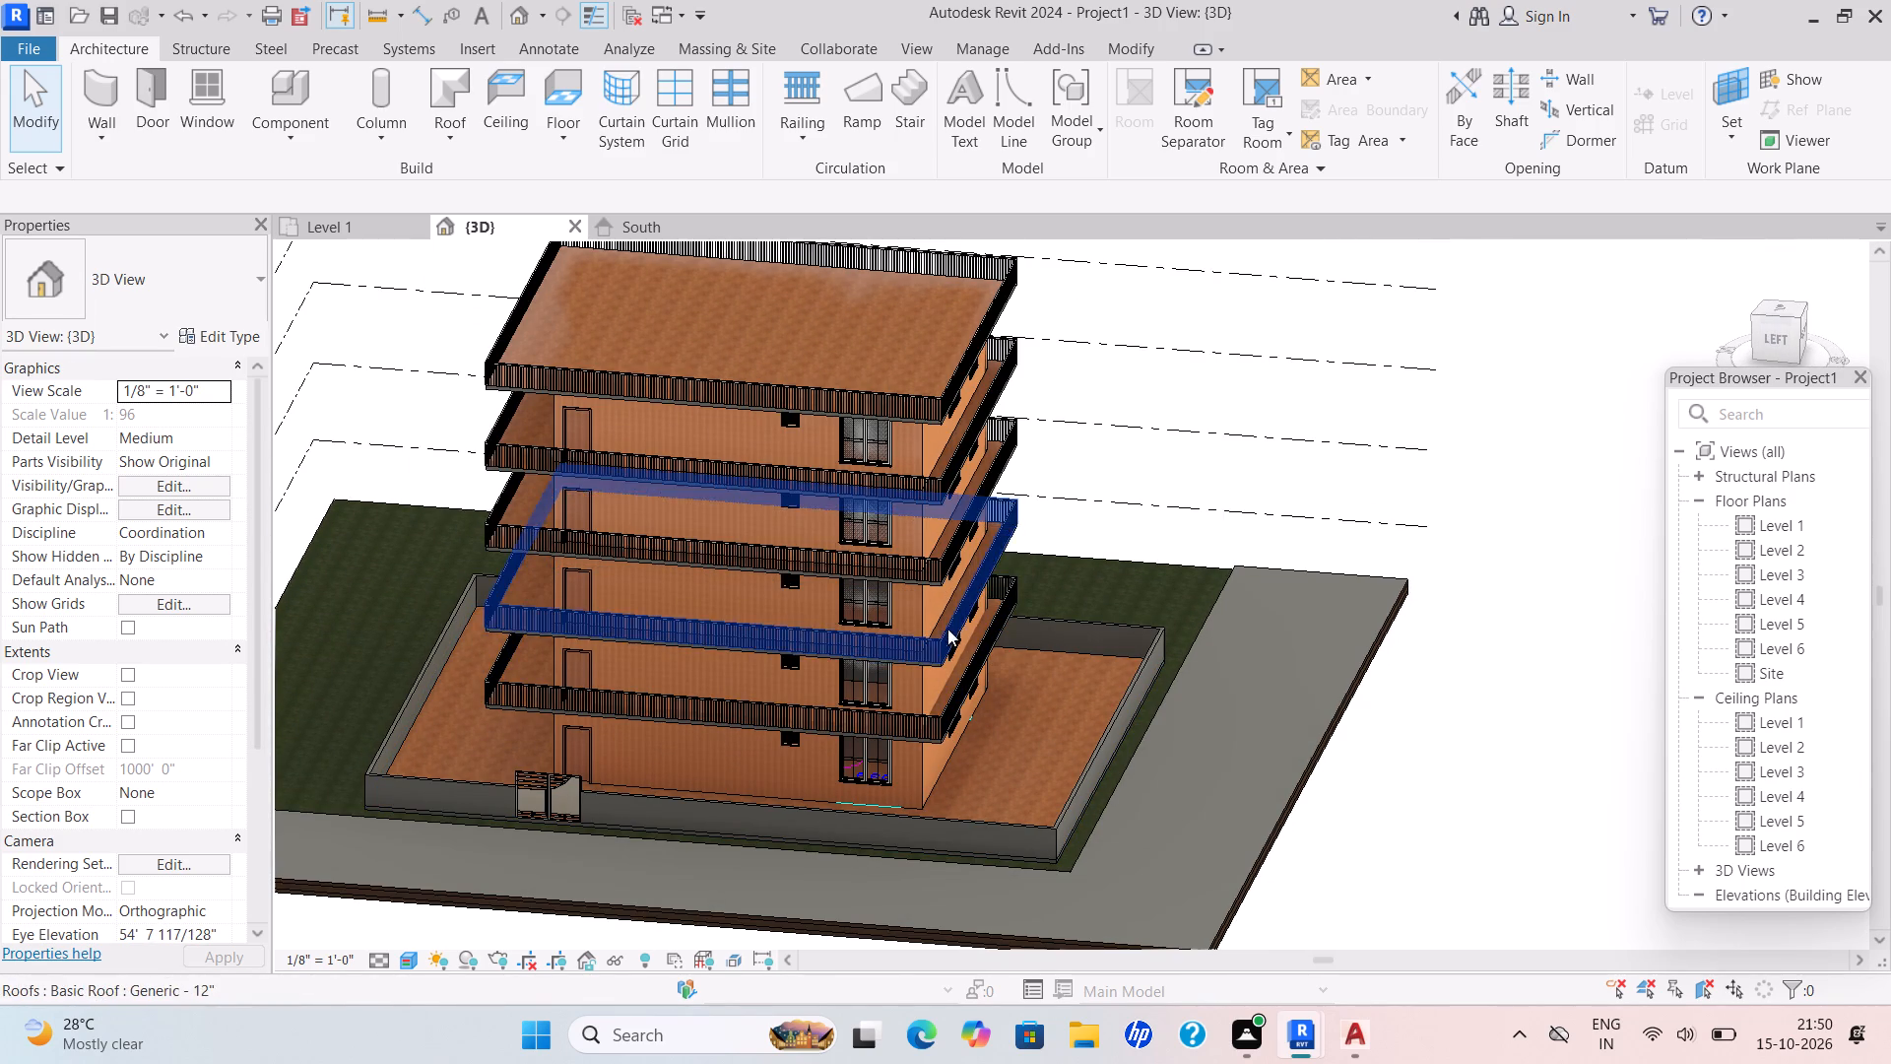
scroll(939, 623, up, 2)
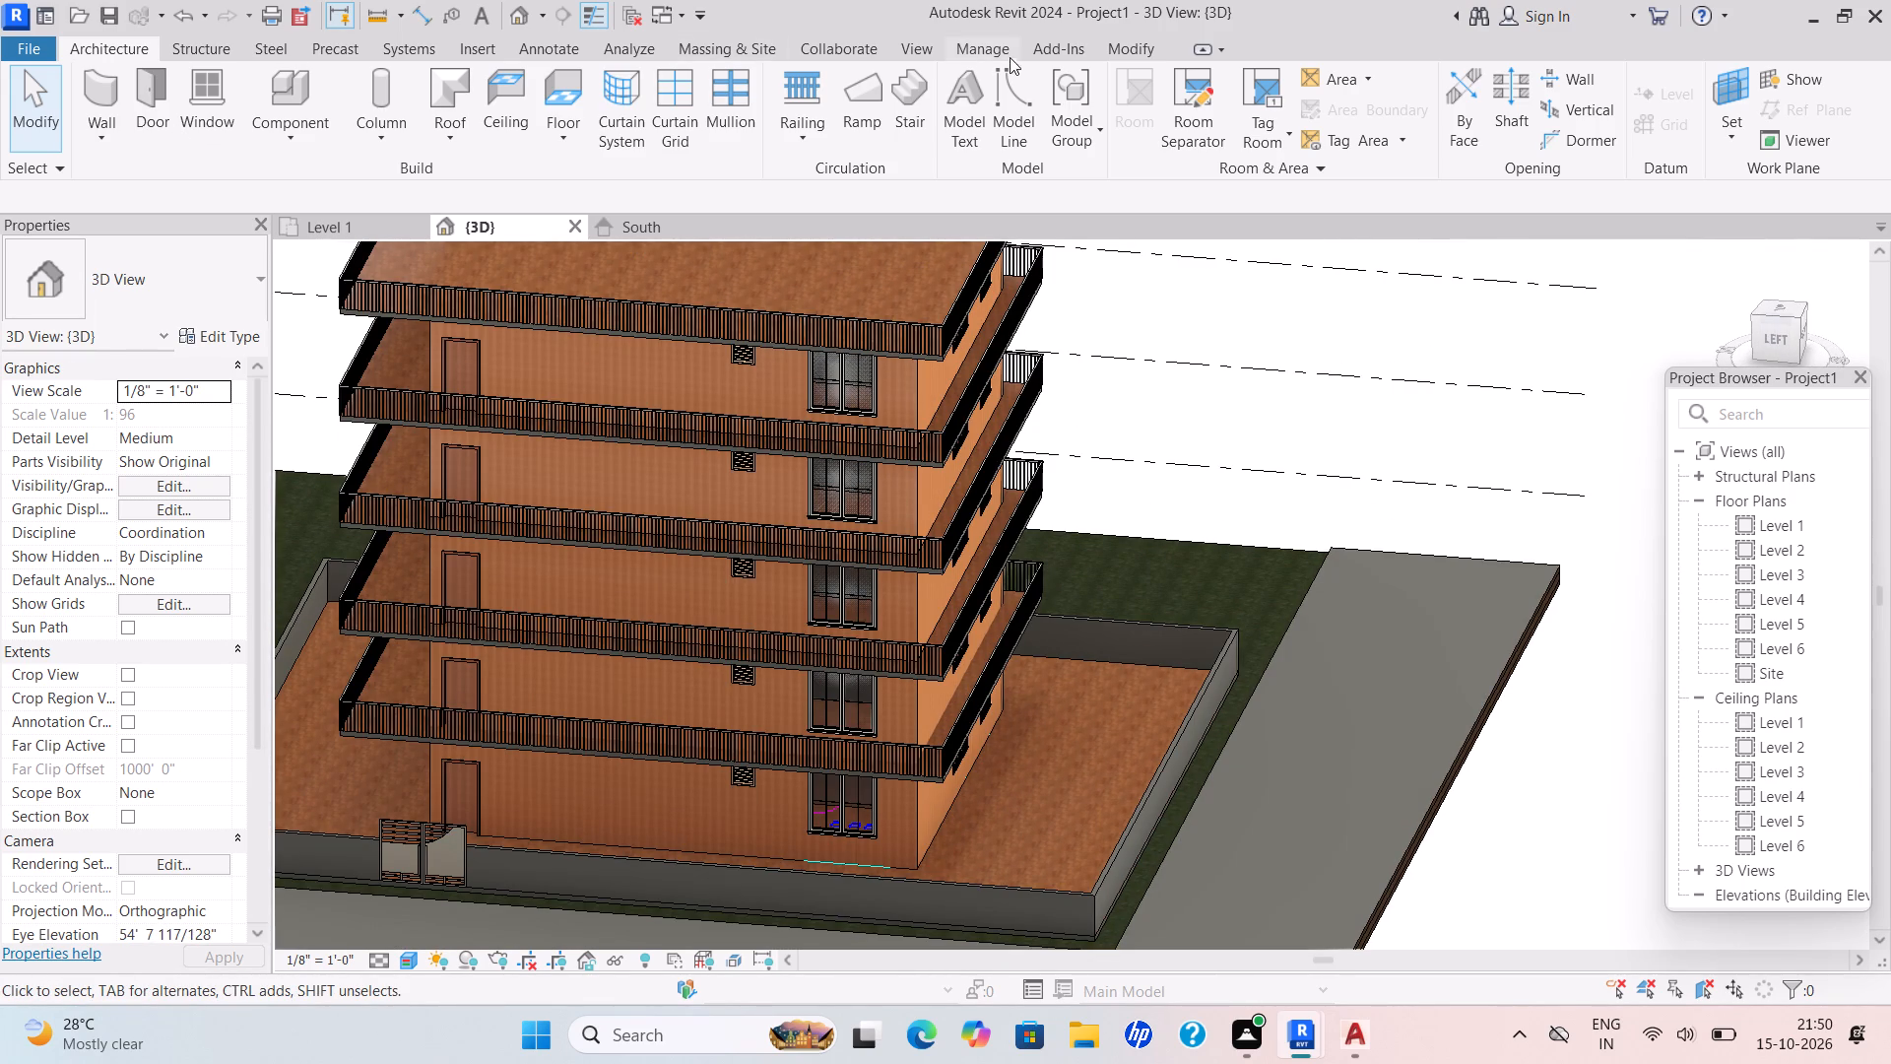
Paint the outer face of the long enclosure wall section beside the gate with the Clad - White material.
click(1112, 47)
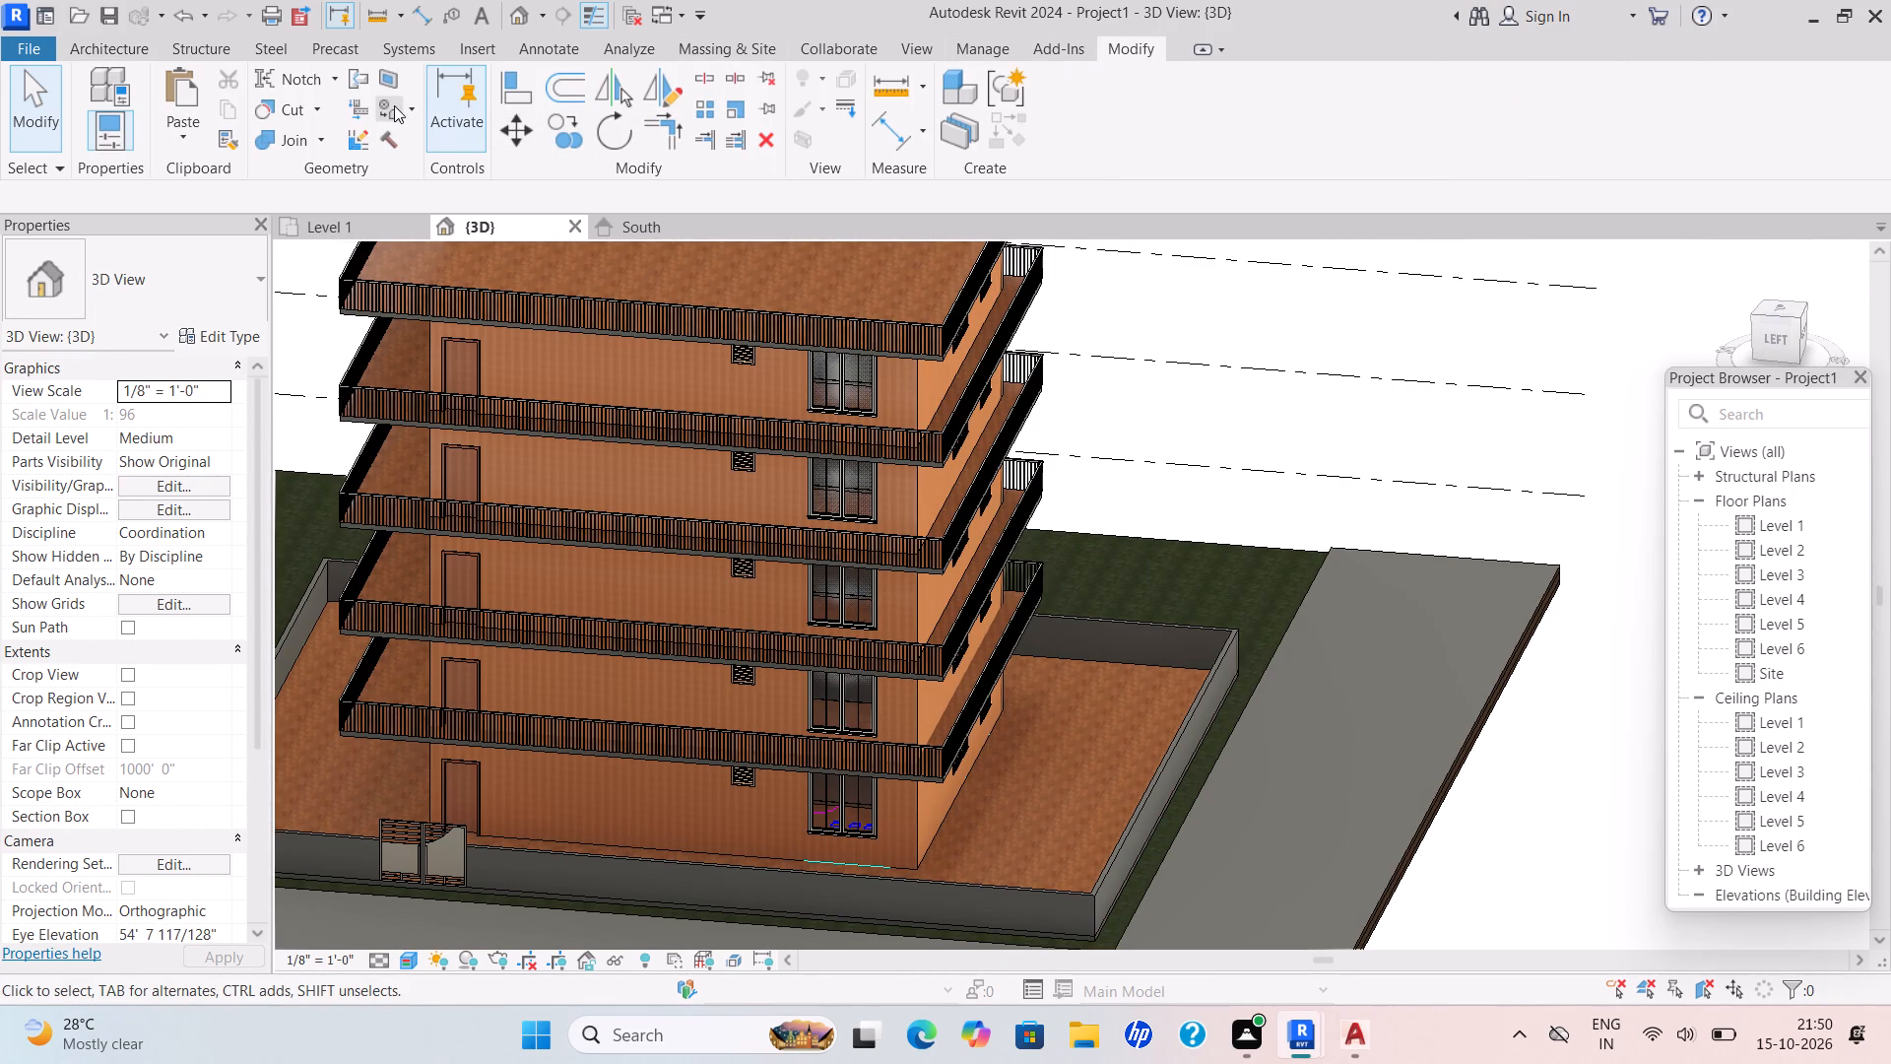
click(407, 105)
click(422, 139)
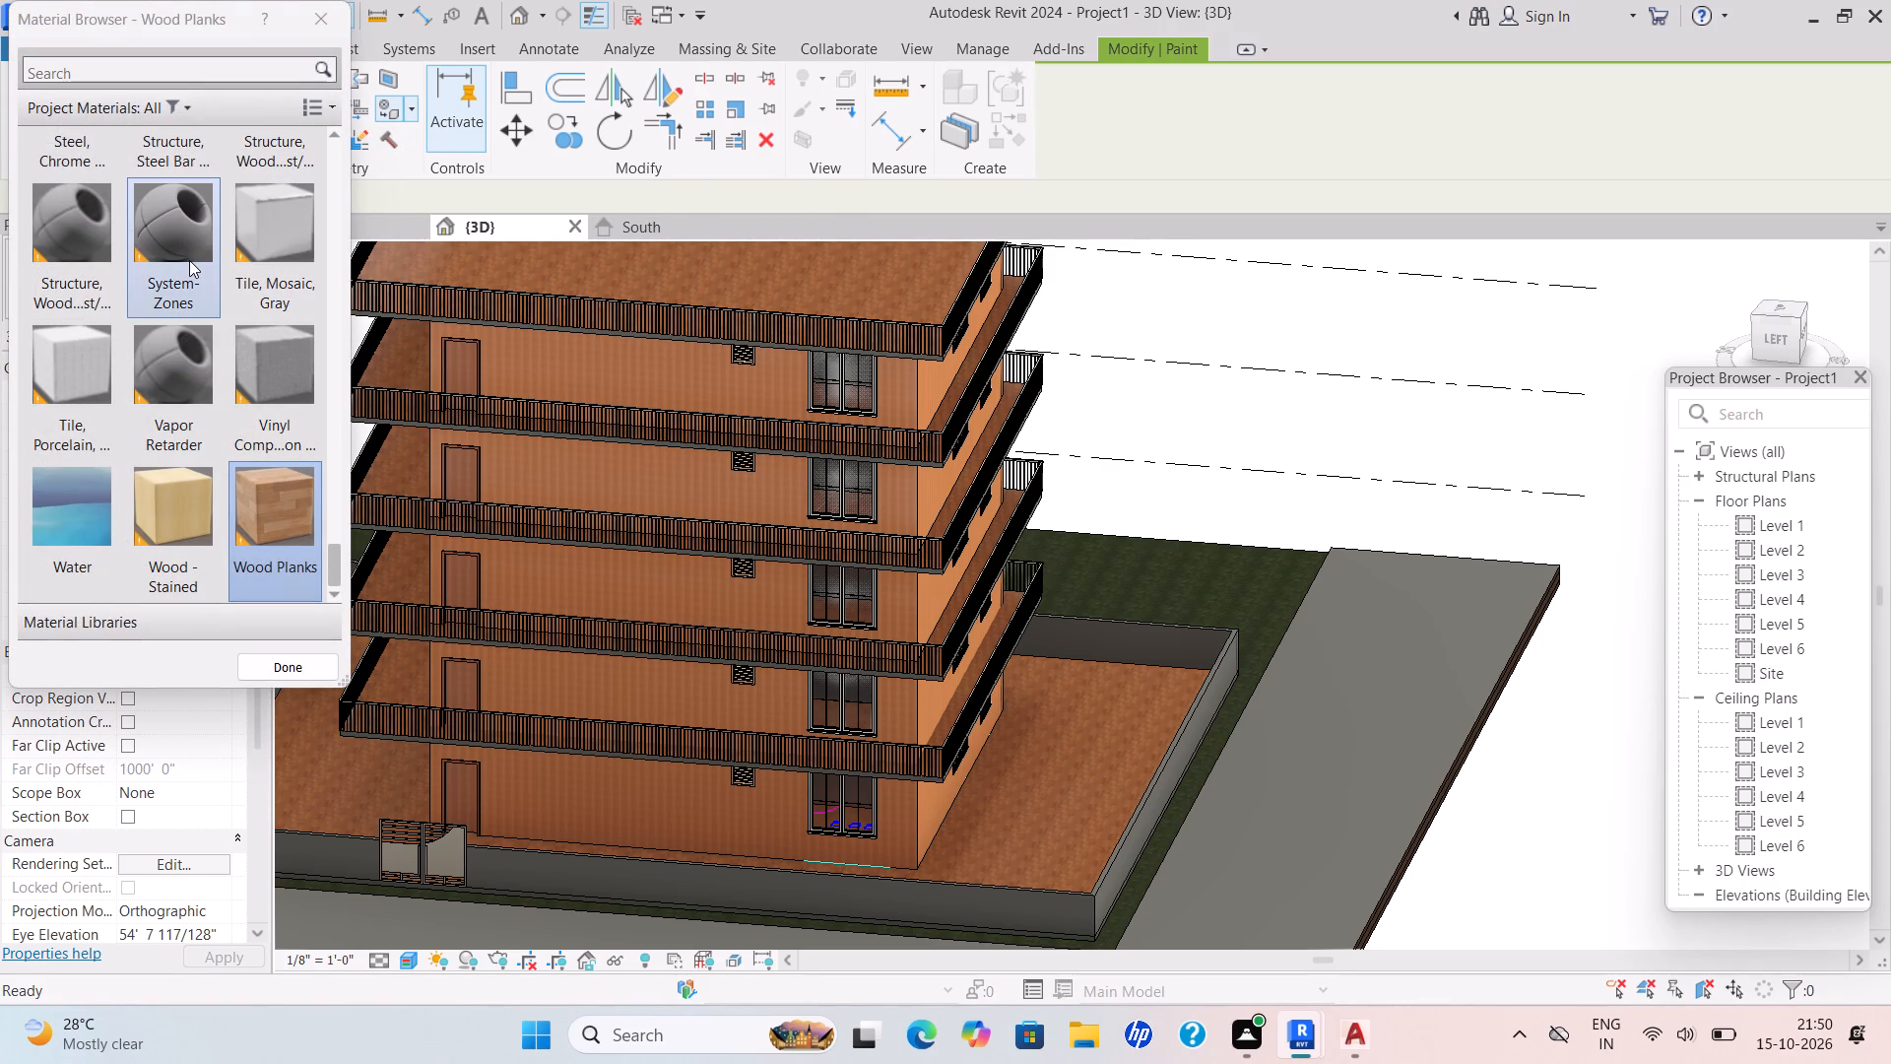
scroll(189, 260, up, 12)
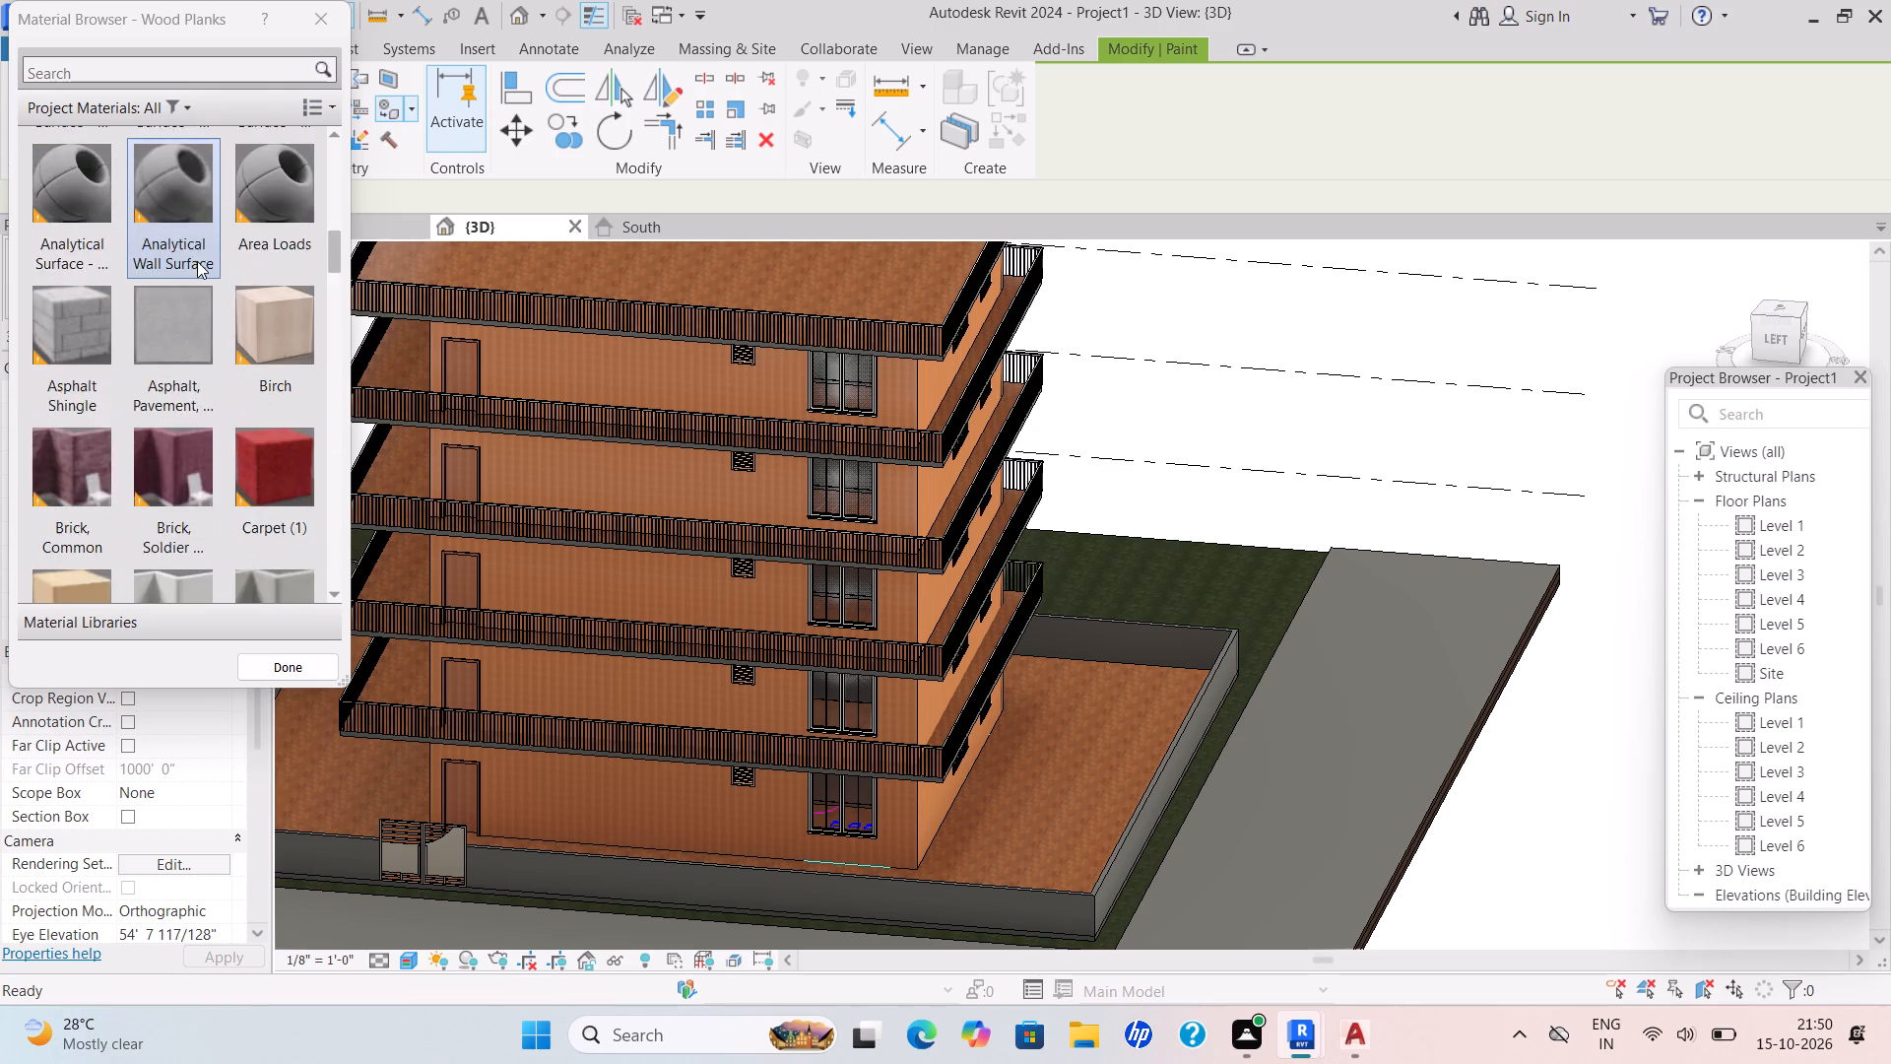
scroll(197, 261, up, 5)
scroll(203, 264, down, 4)
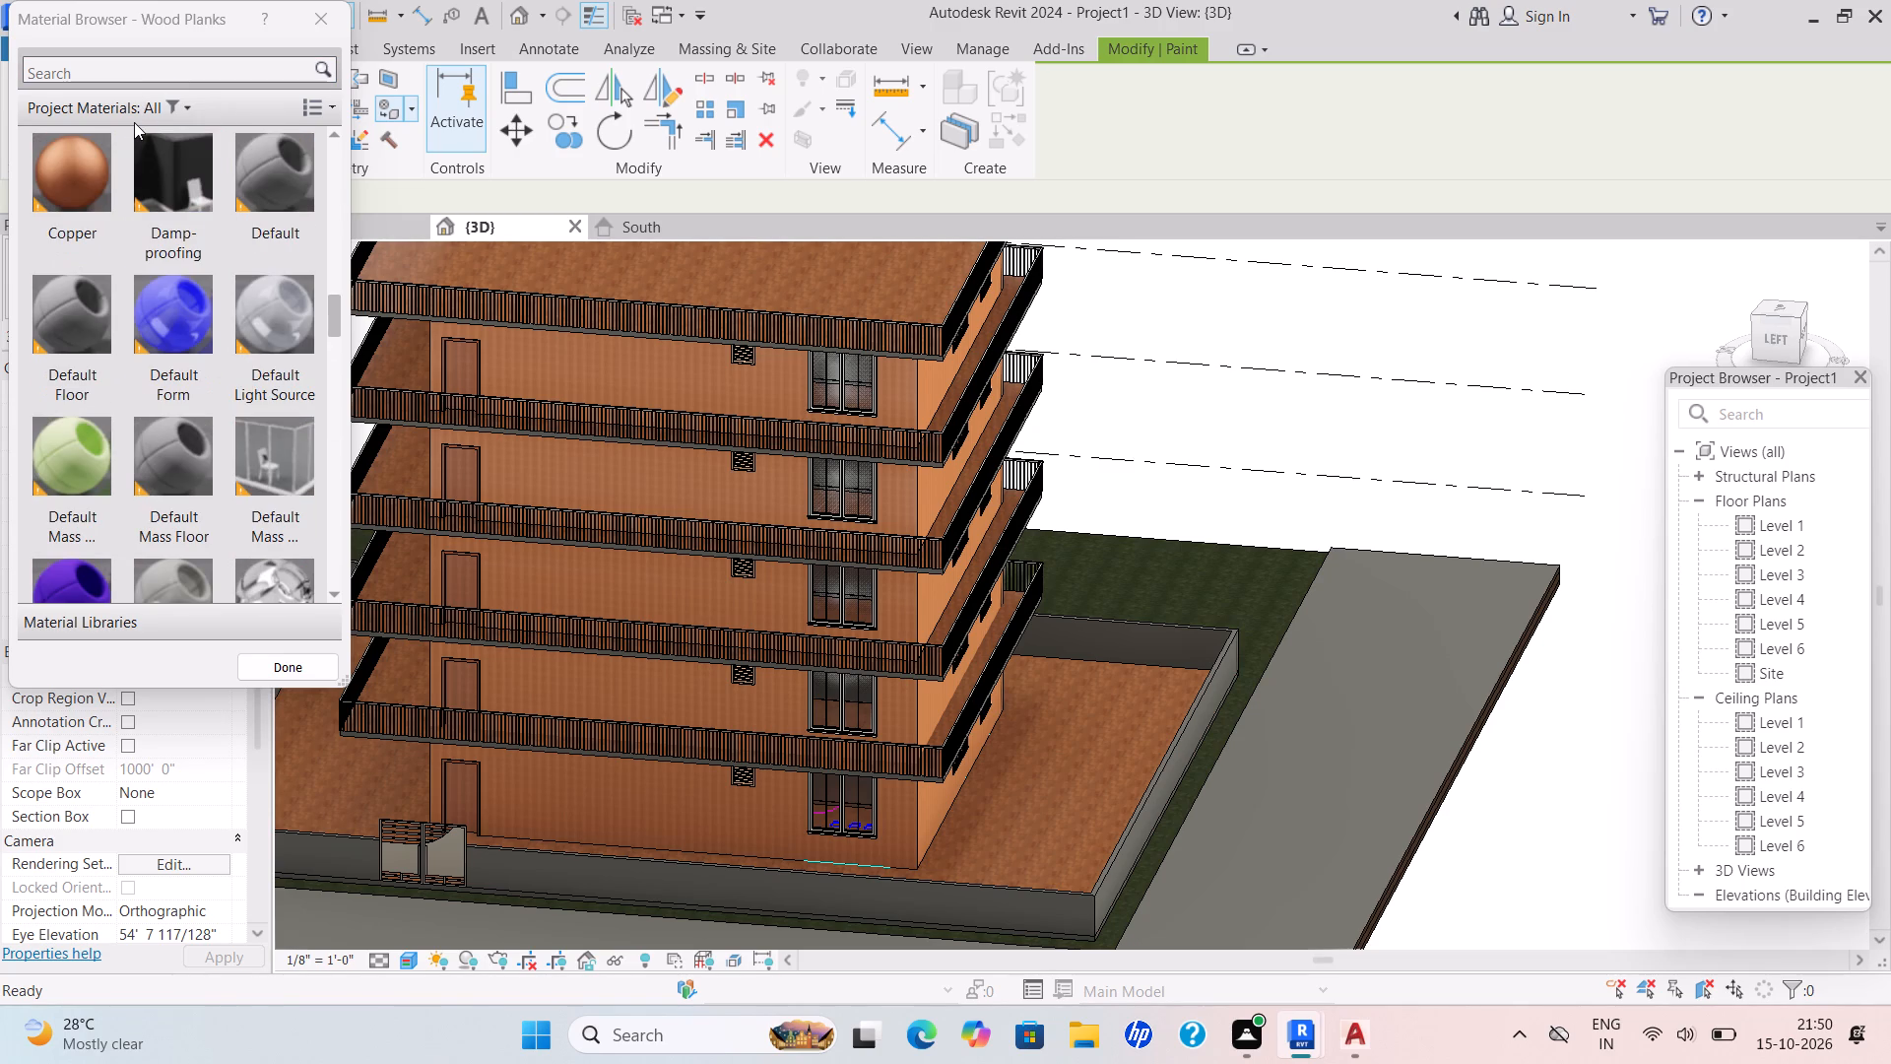
scroll(138, 160, down, 2)
scroll(138, 170, up, 2)
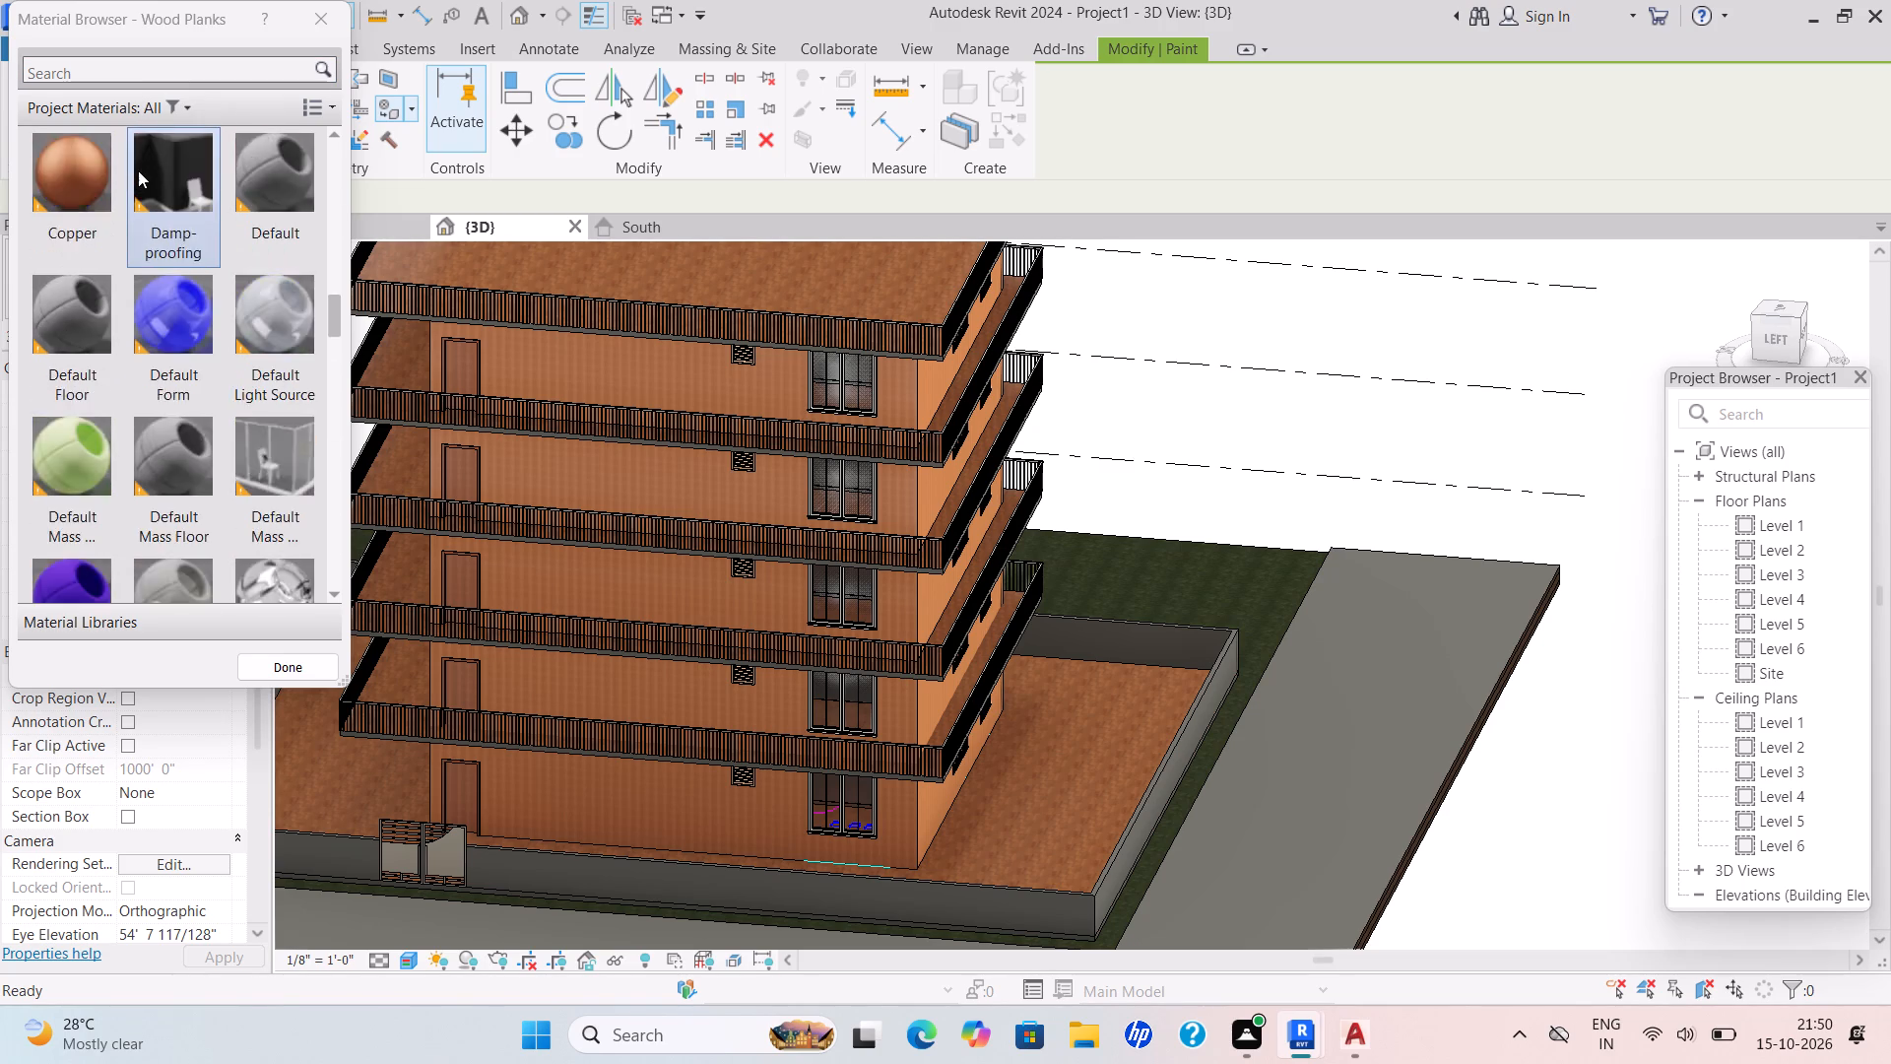
scroll(138, 170, up, 5)
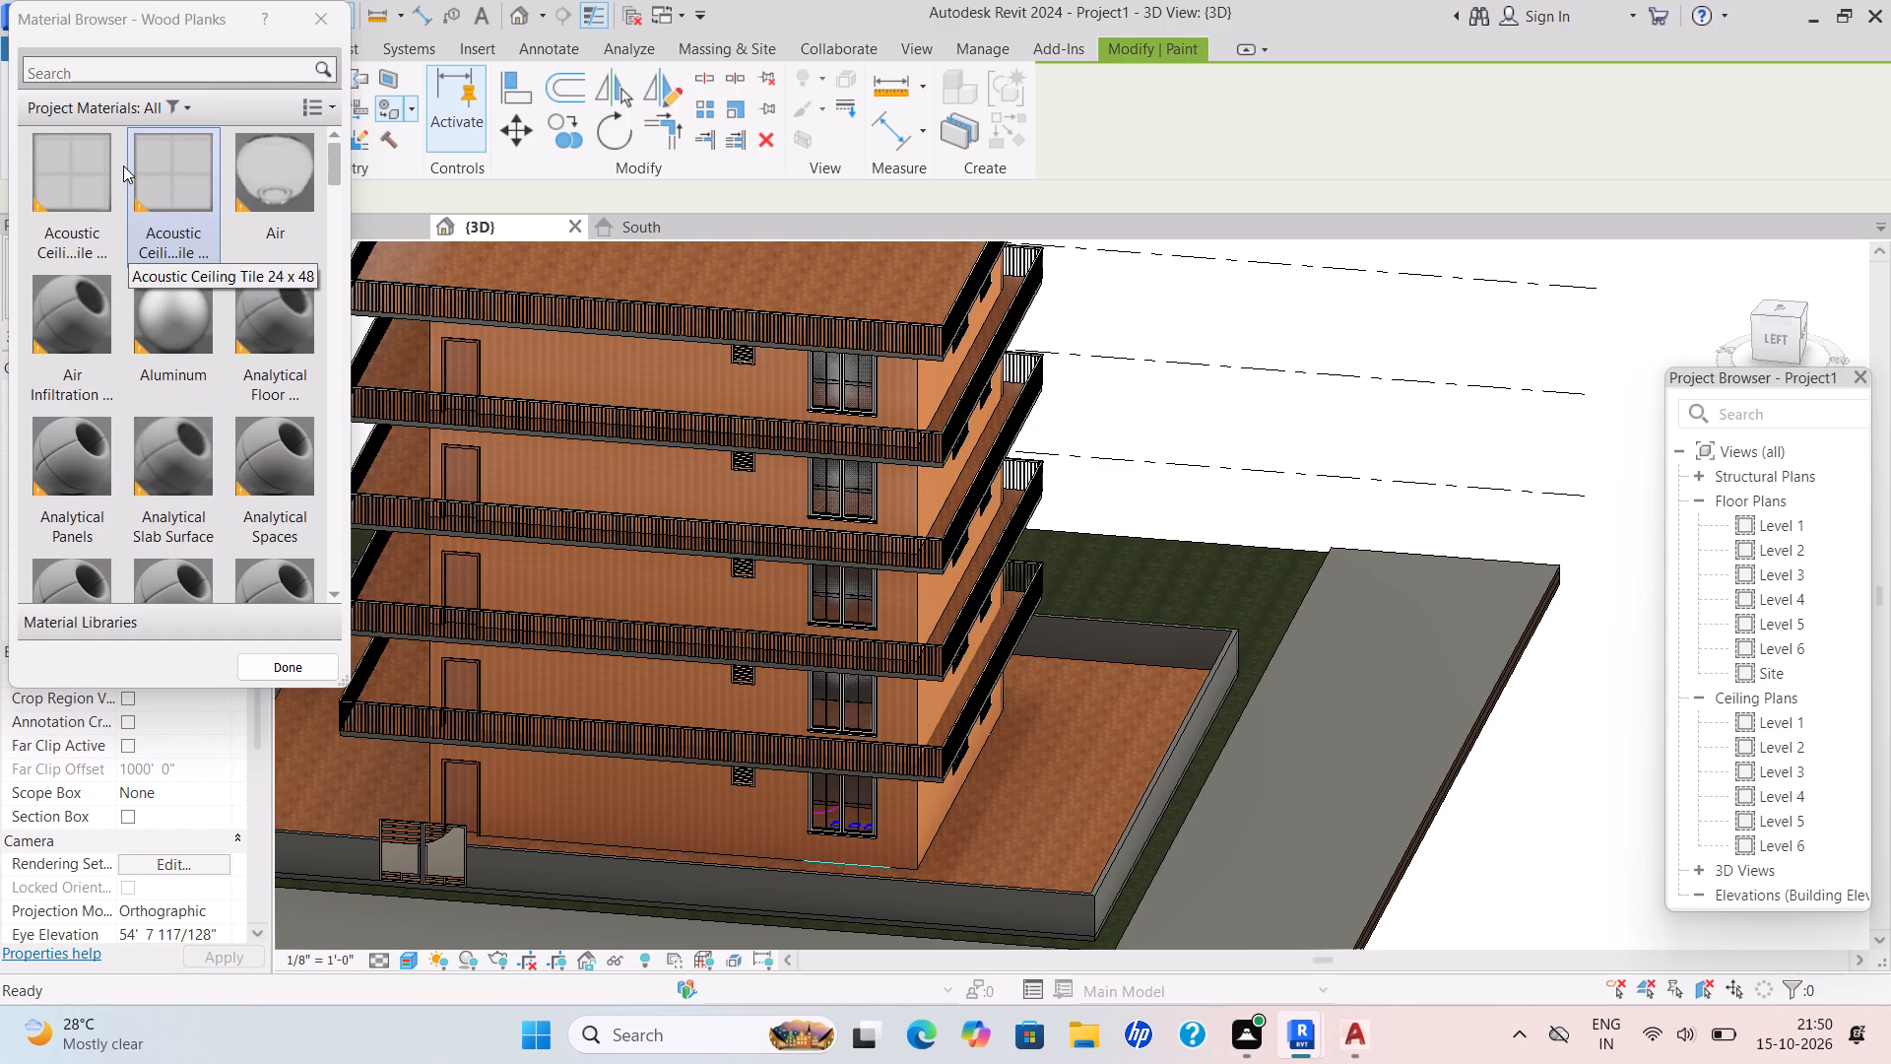
scroll(123, 166, up, 1)
scroll(95, 386, up, 7)
scroll(155, 289, down, 3)
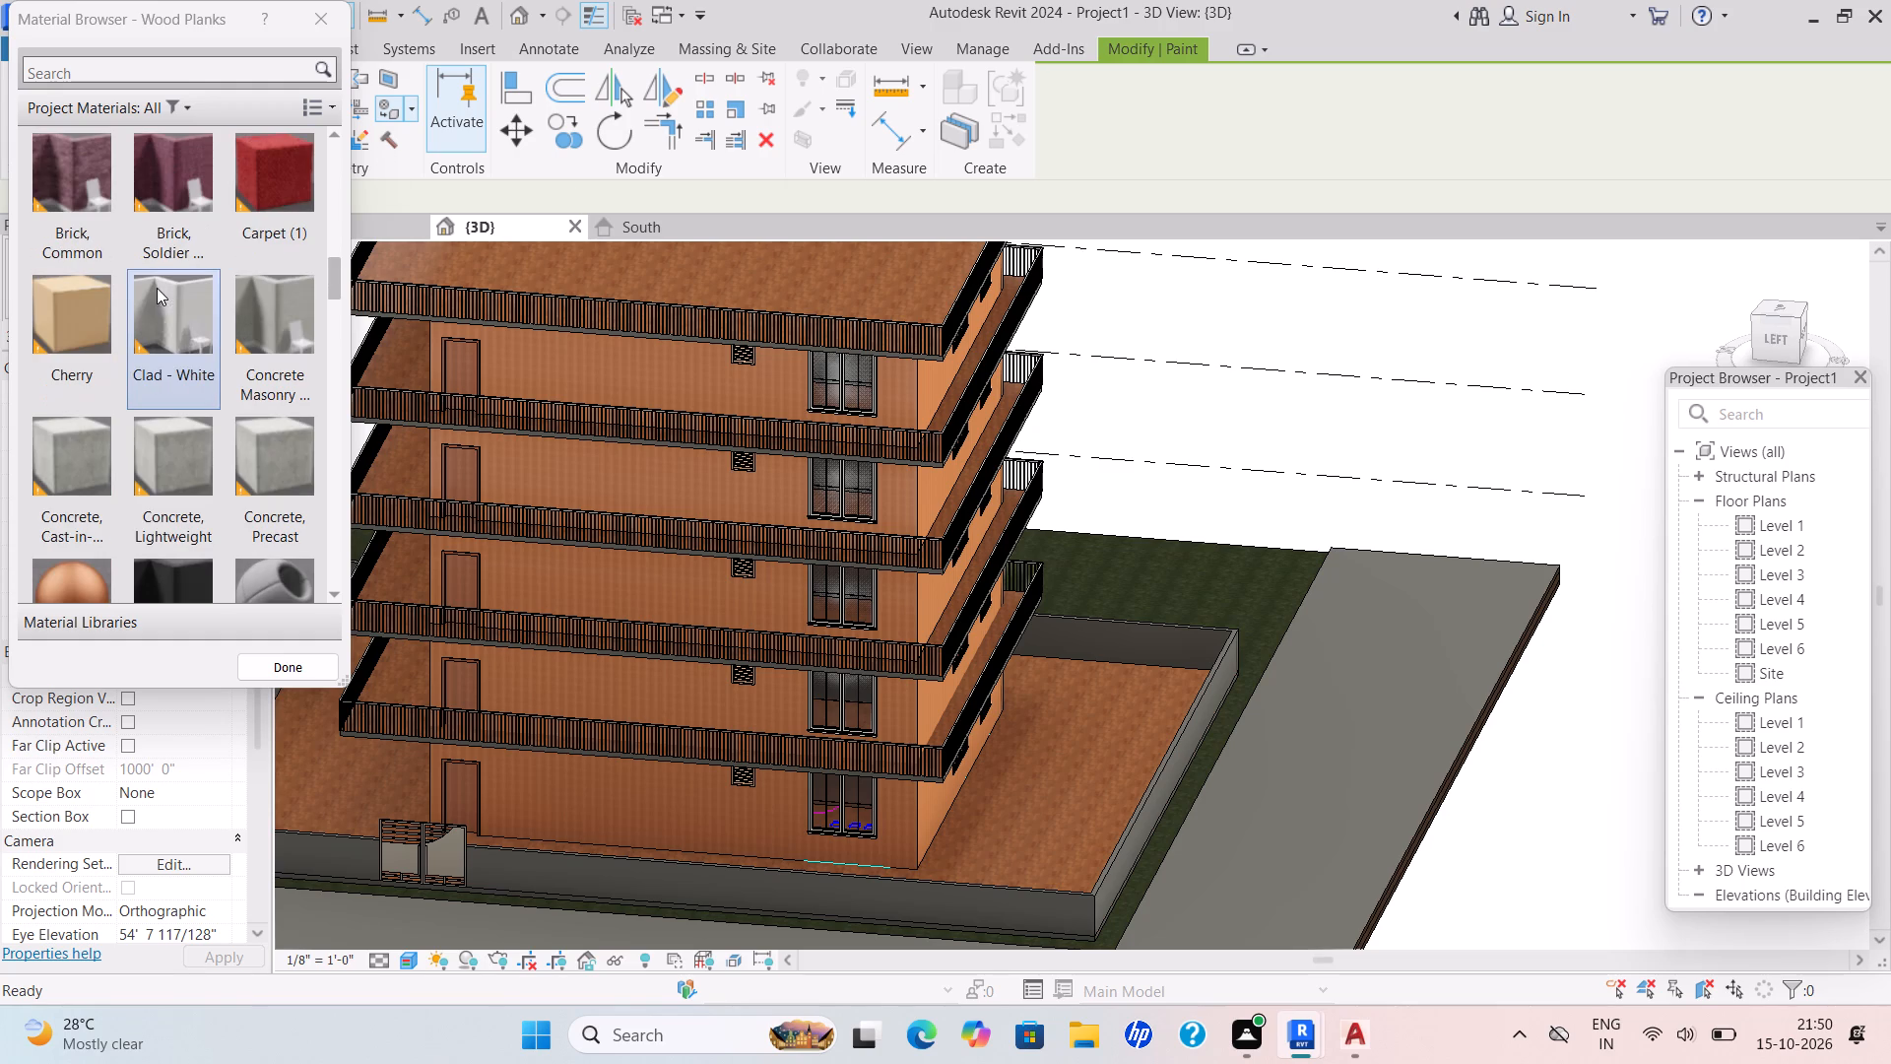
click(156, 330)
click(628, 892)
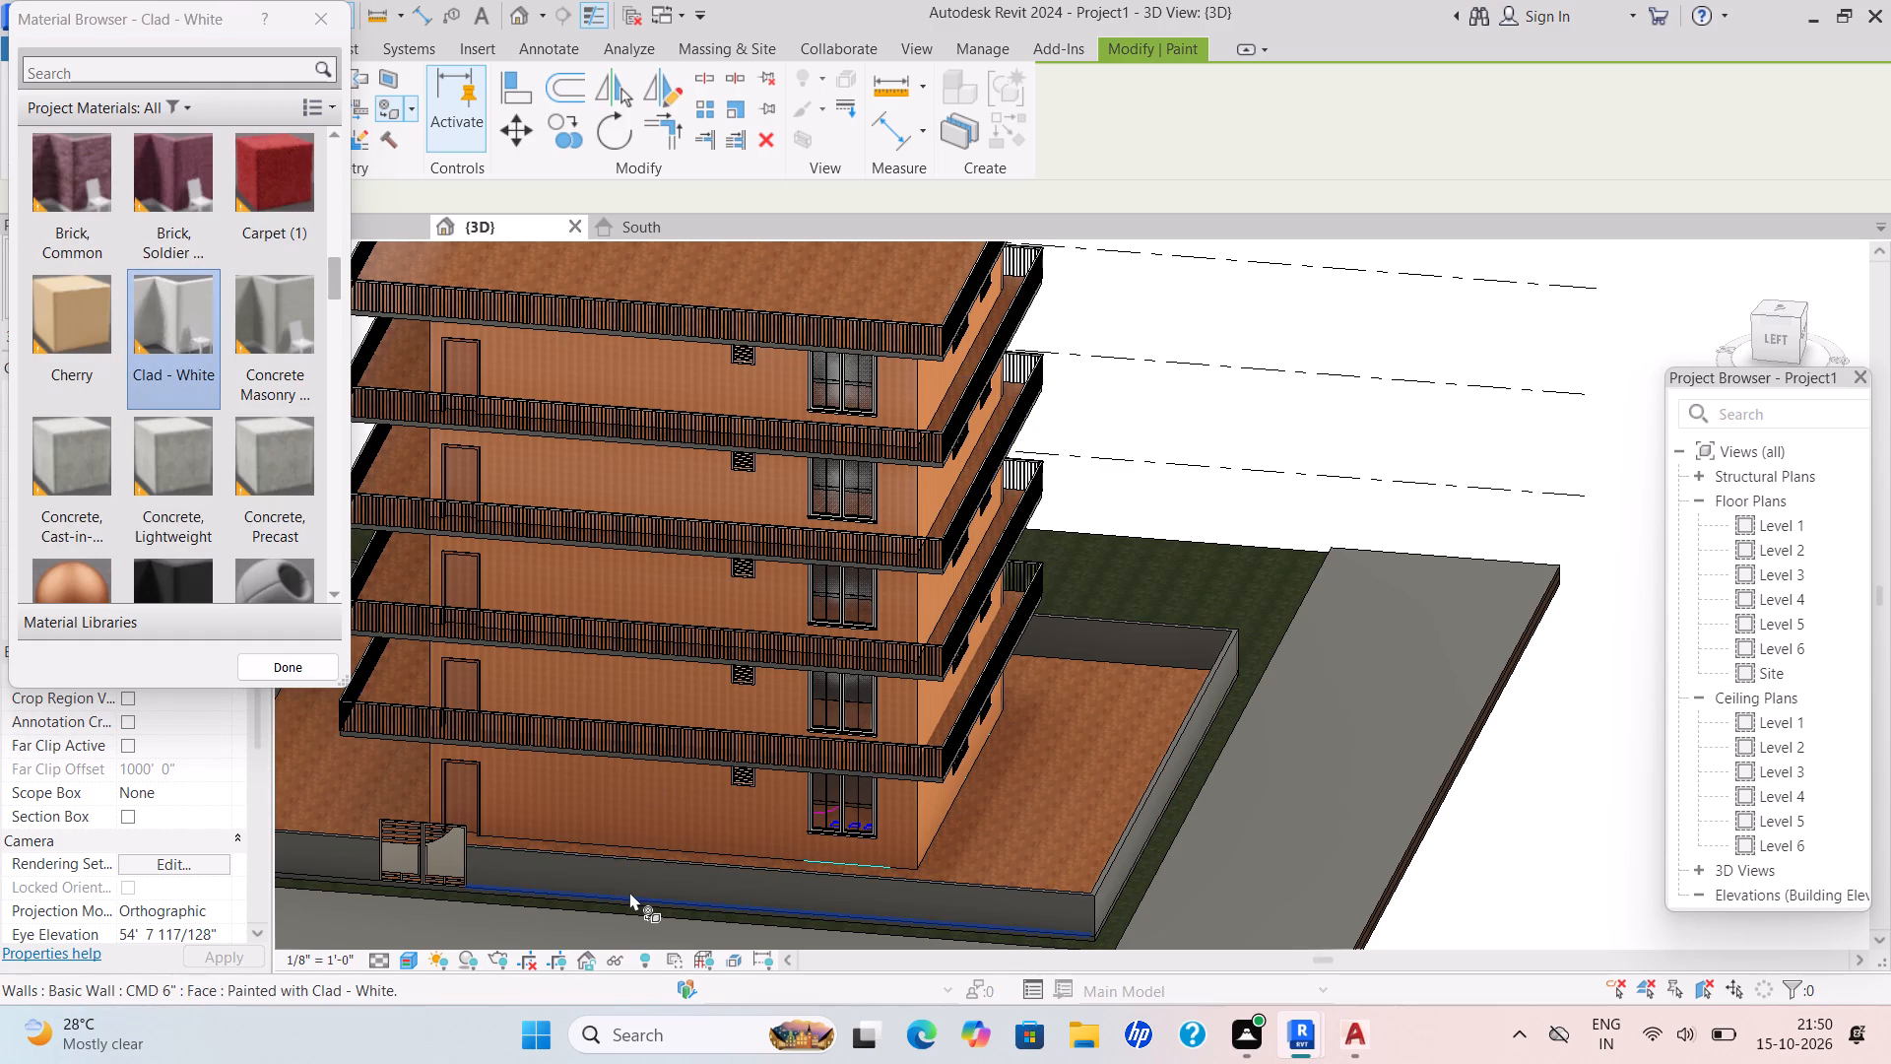
click(631, 873)
Paint the outer face of the short enclosure wall section on the gate's other side with Clad - White.
scroll(685, 851, down, 2)
middle_drag(667, 850, 867, 787)
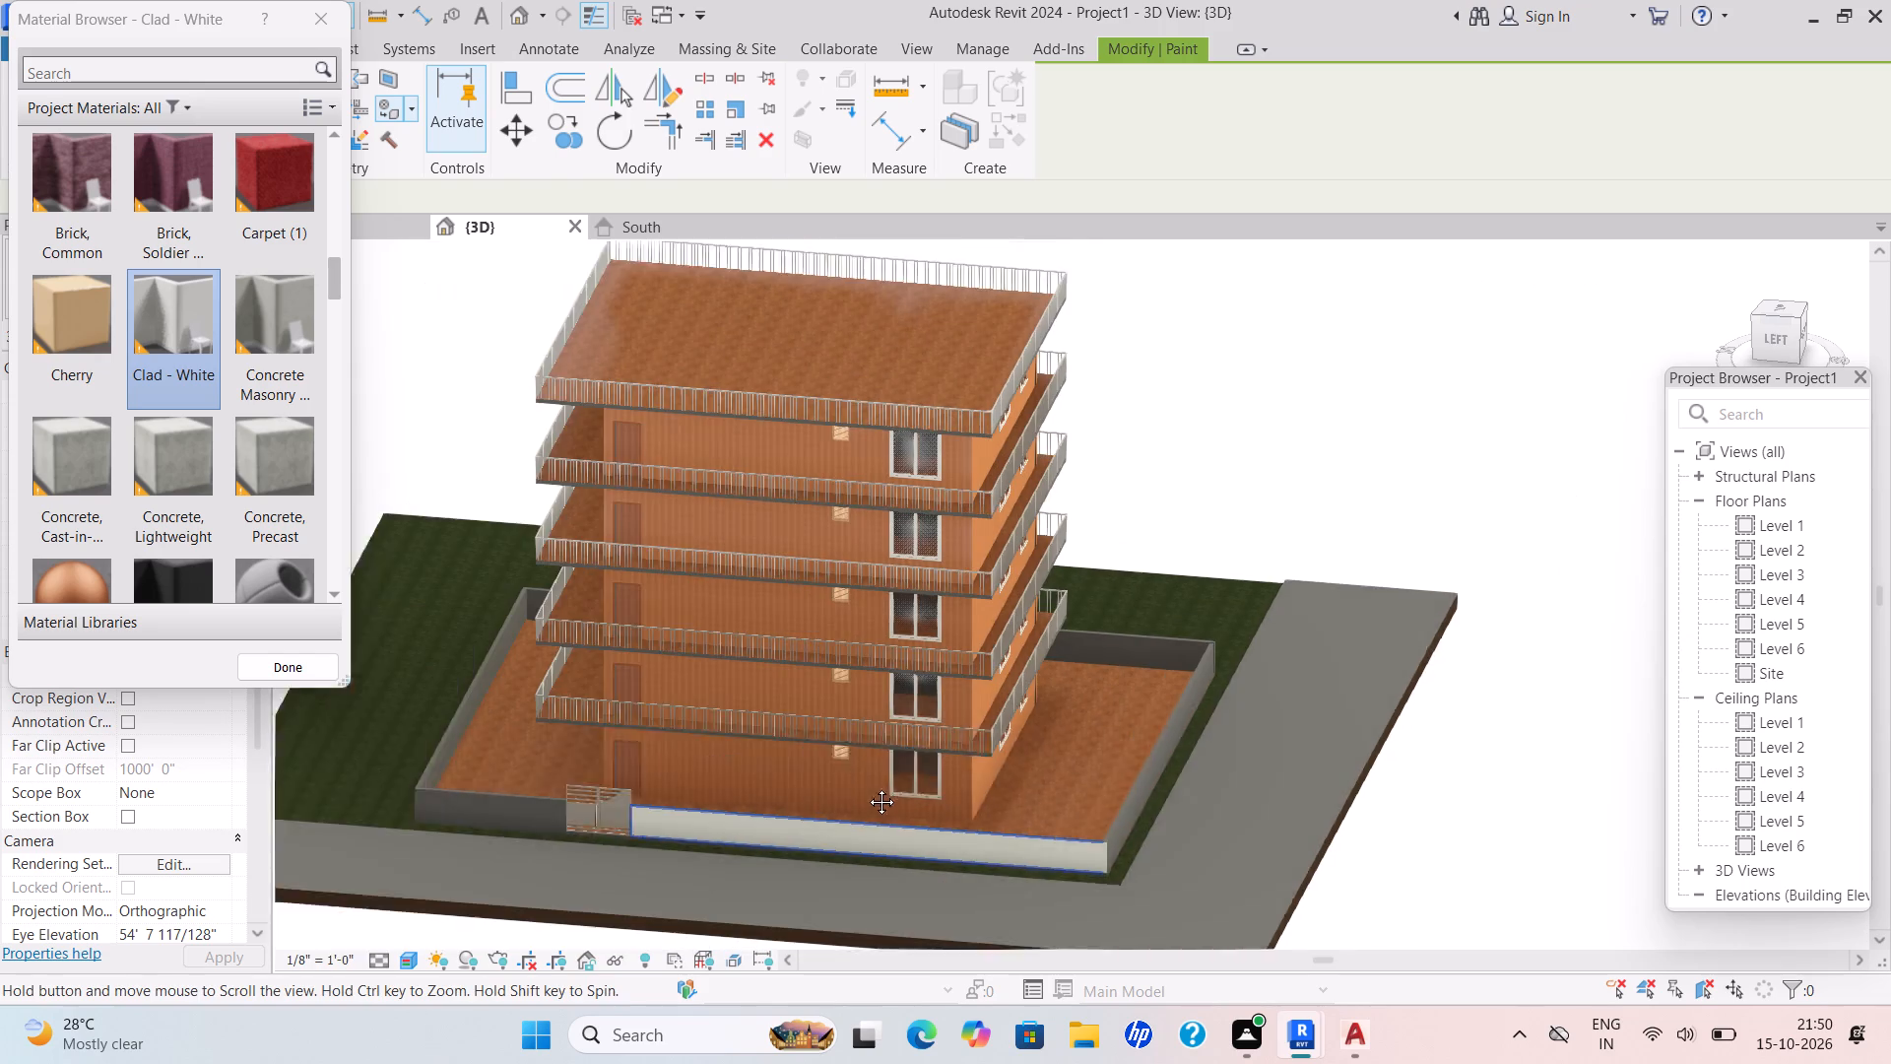
middle_drag(867, 787, 878, 780)
scroll(588, 785, up, 3)
click(583, 772)
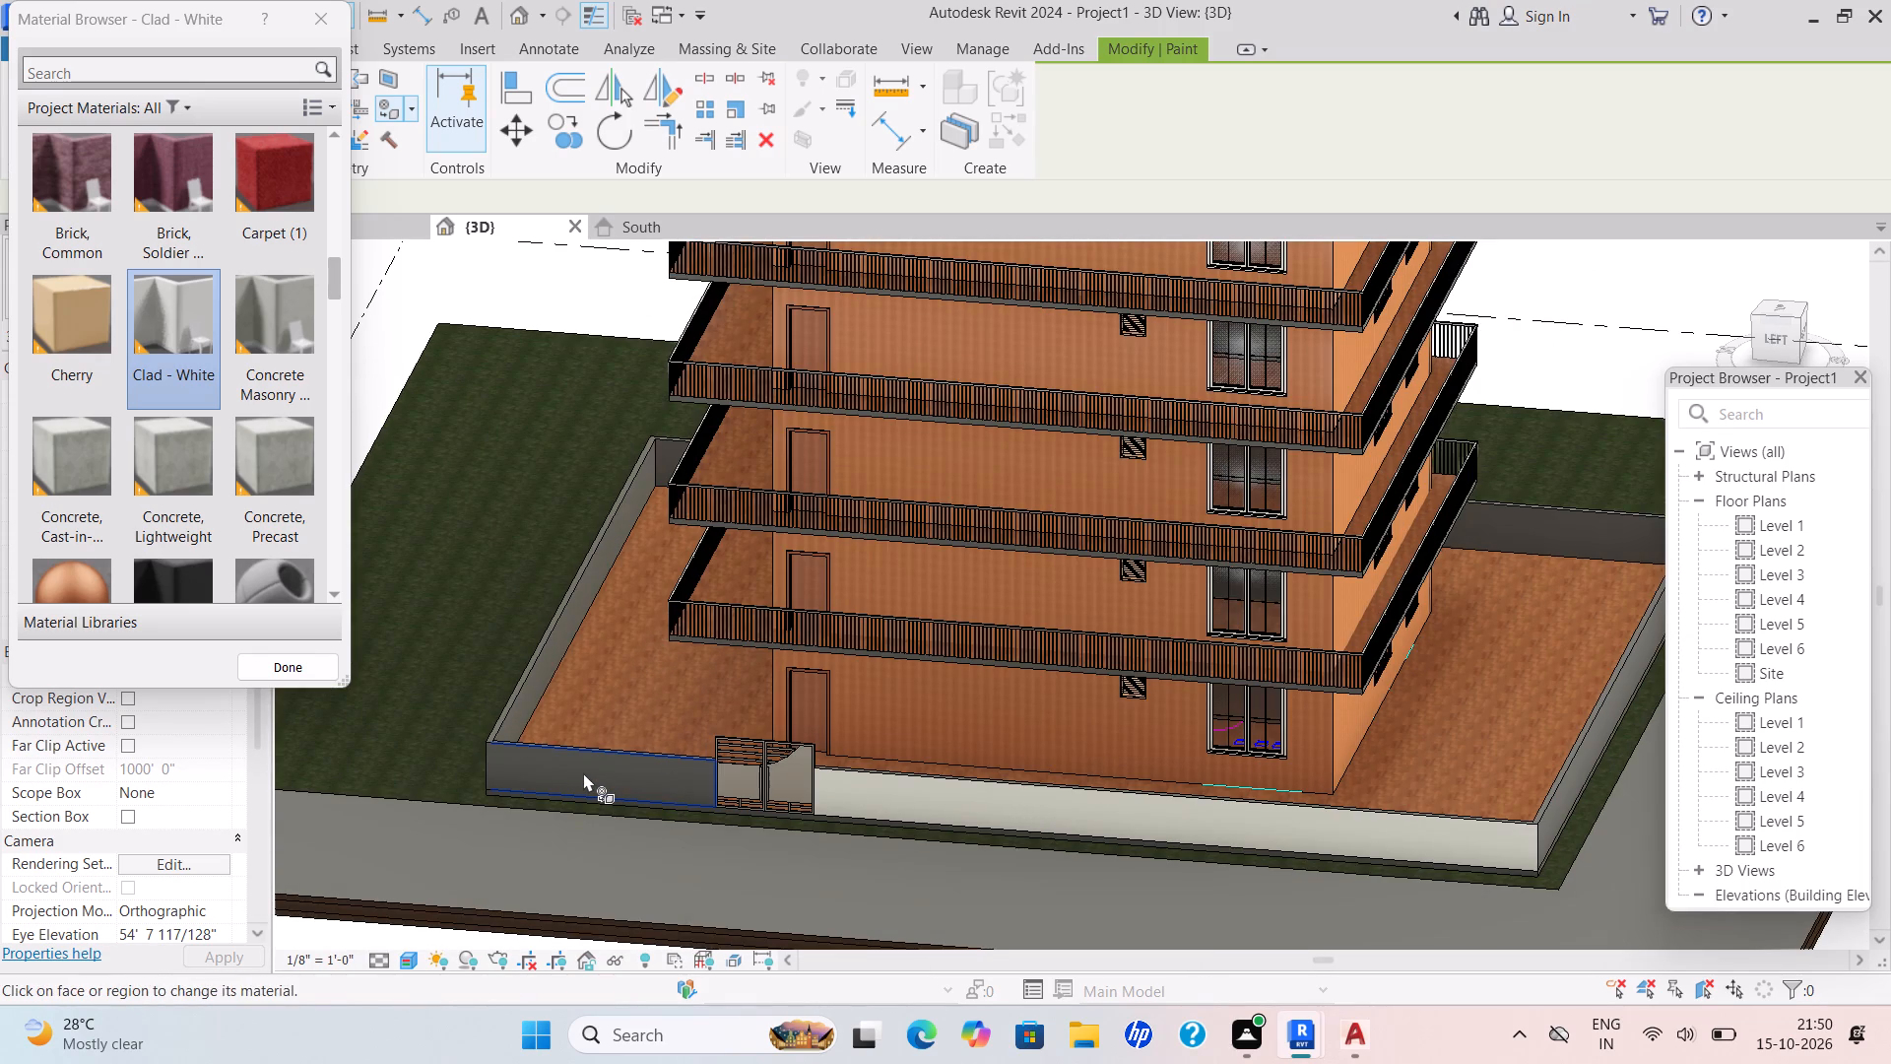
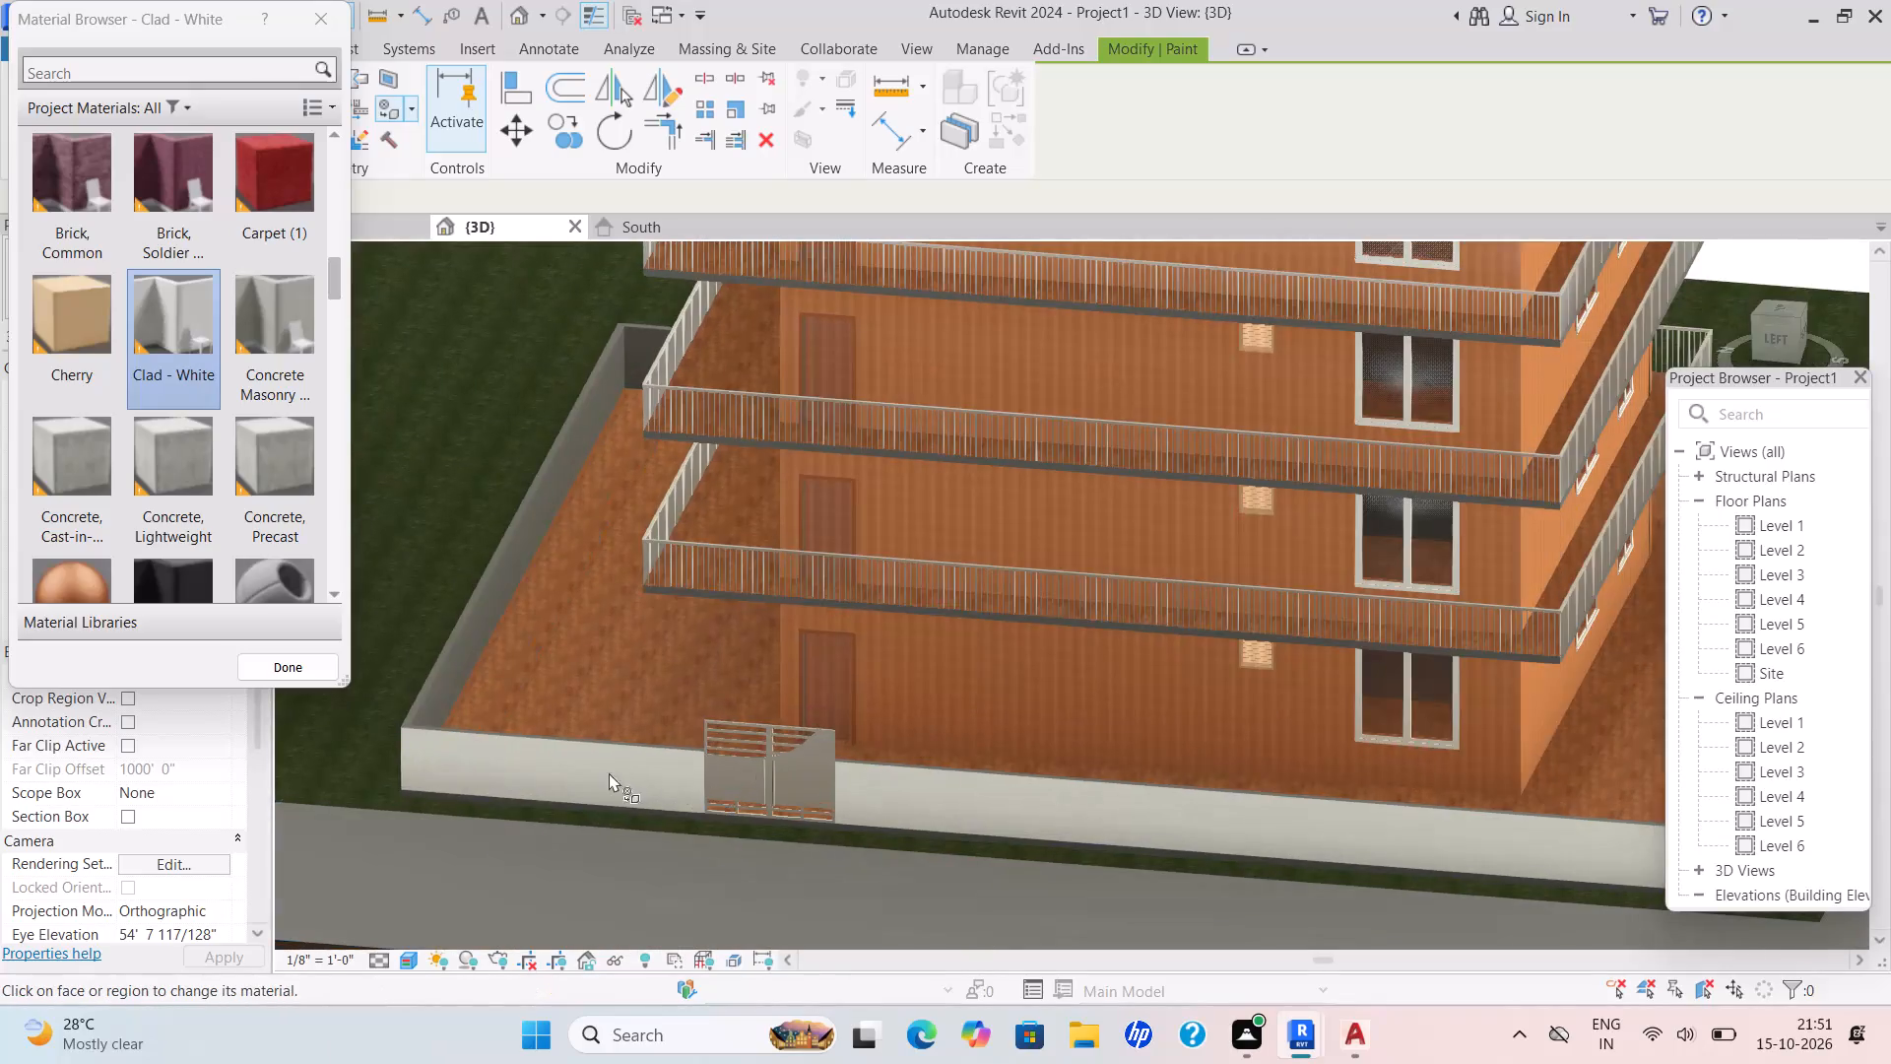
Paint the inner courtyard face of the side enclosure wall, running back from the gate-side corner, with Clad - White.
scroll(406, 709, up, 4)
click(467, 666)
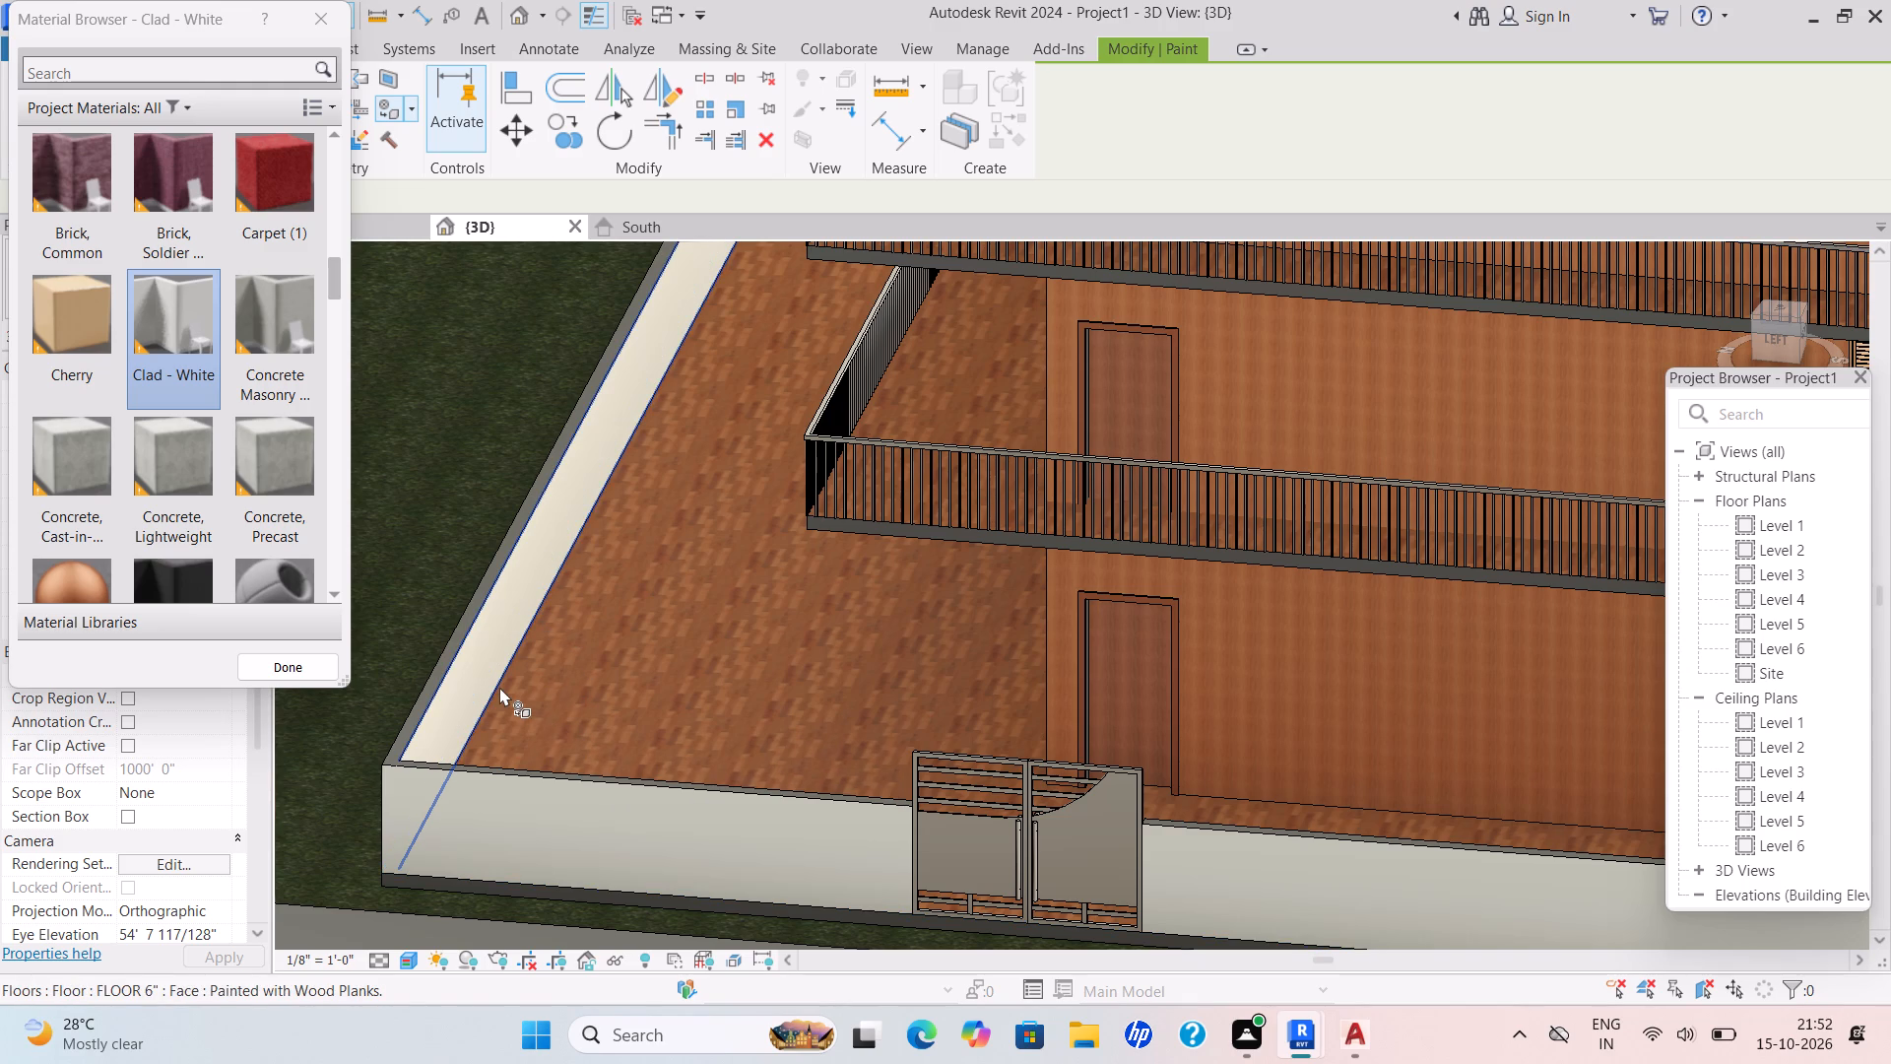
Examine the side enclosure wall's inner face, top edge and corner junction with the gate wall up close.
scroll(499, 687, up, 1)
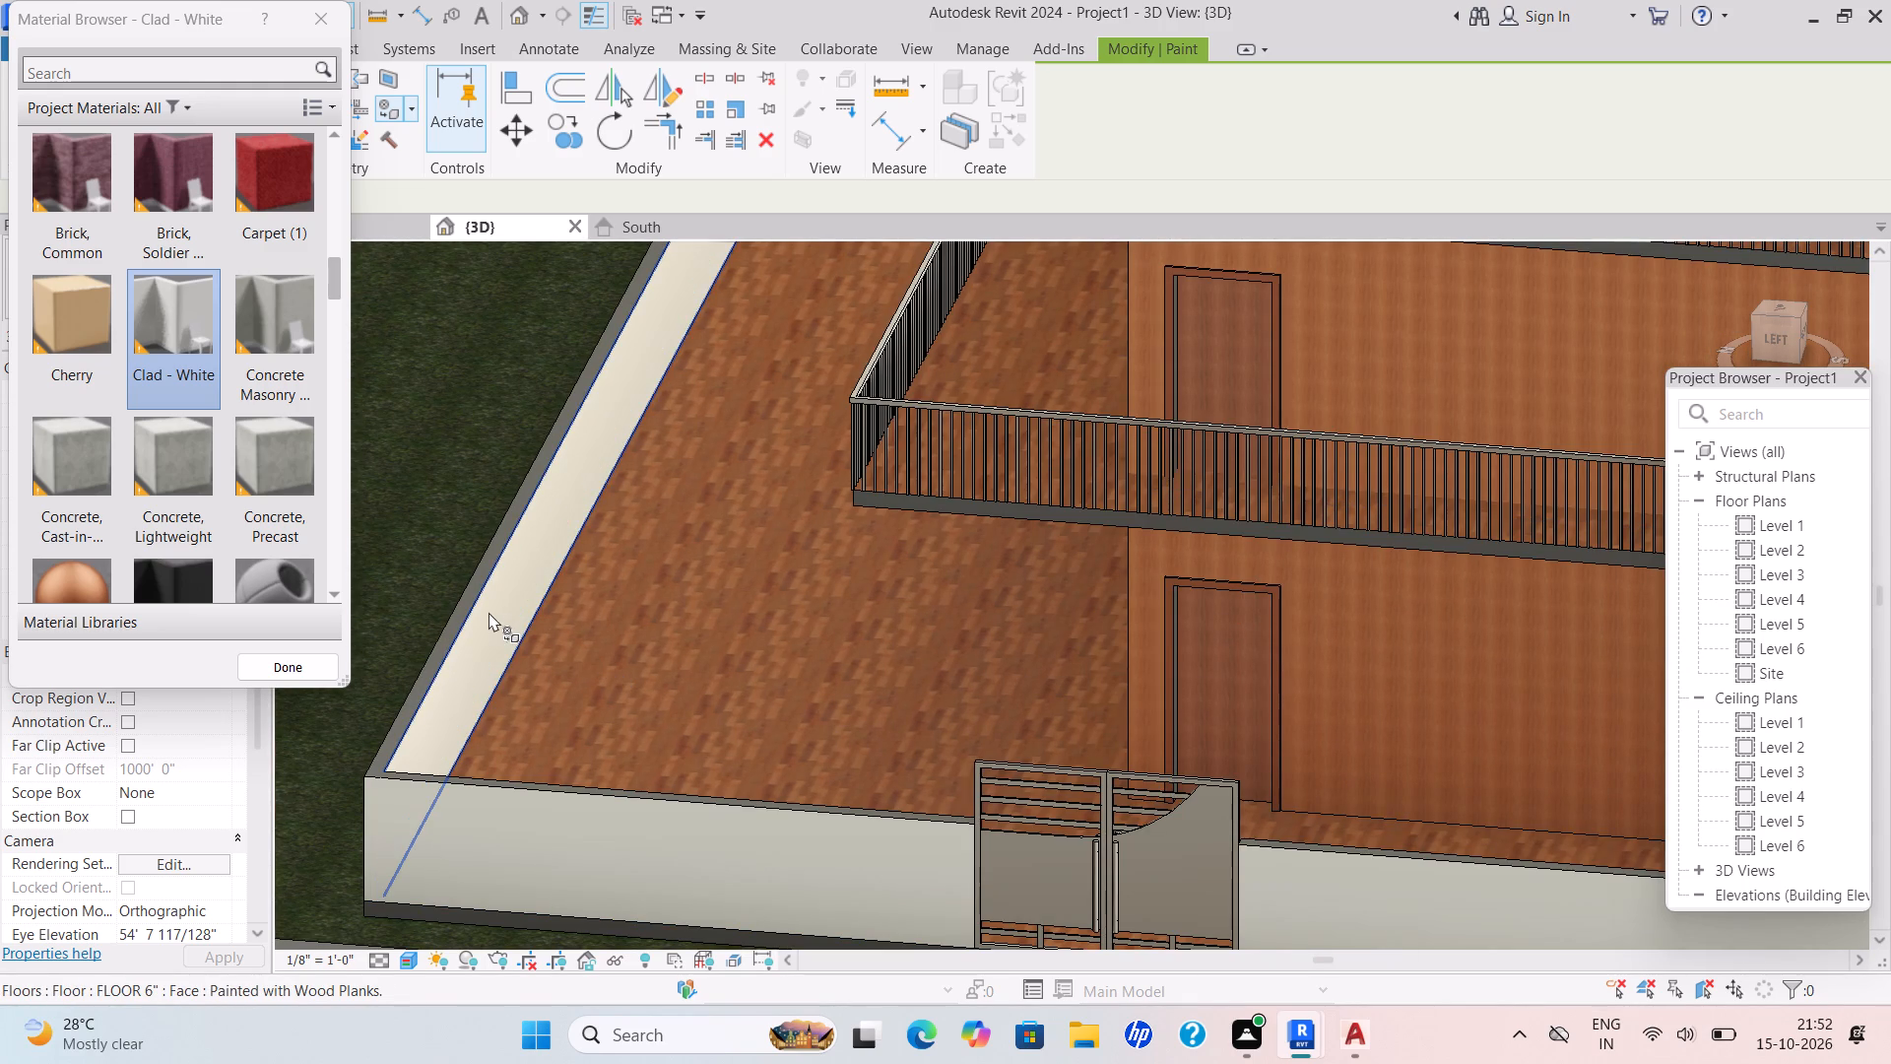
scroll(488, 612, up, 2)
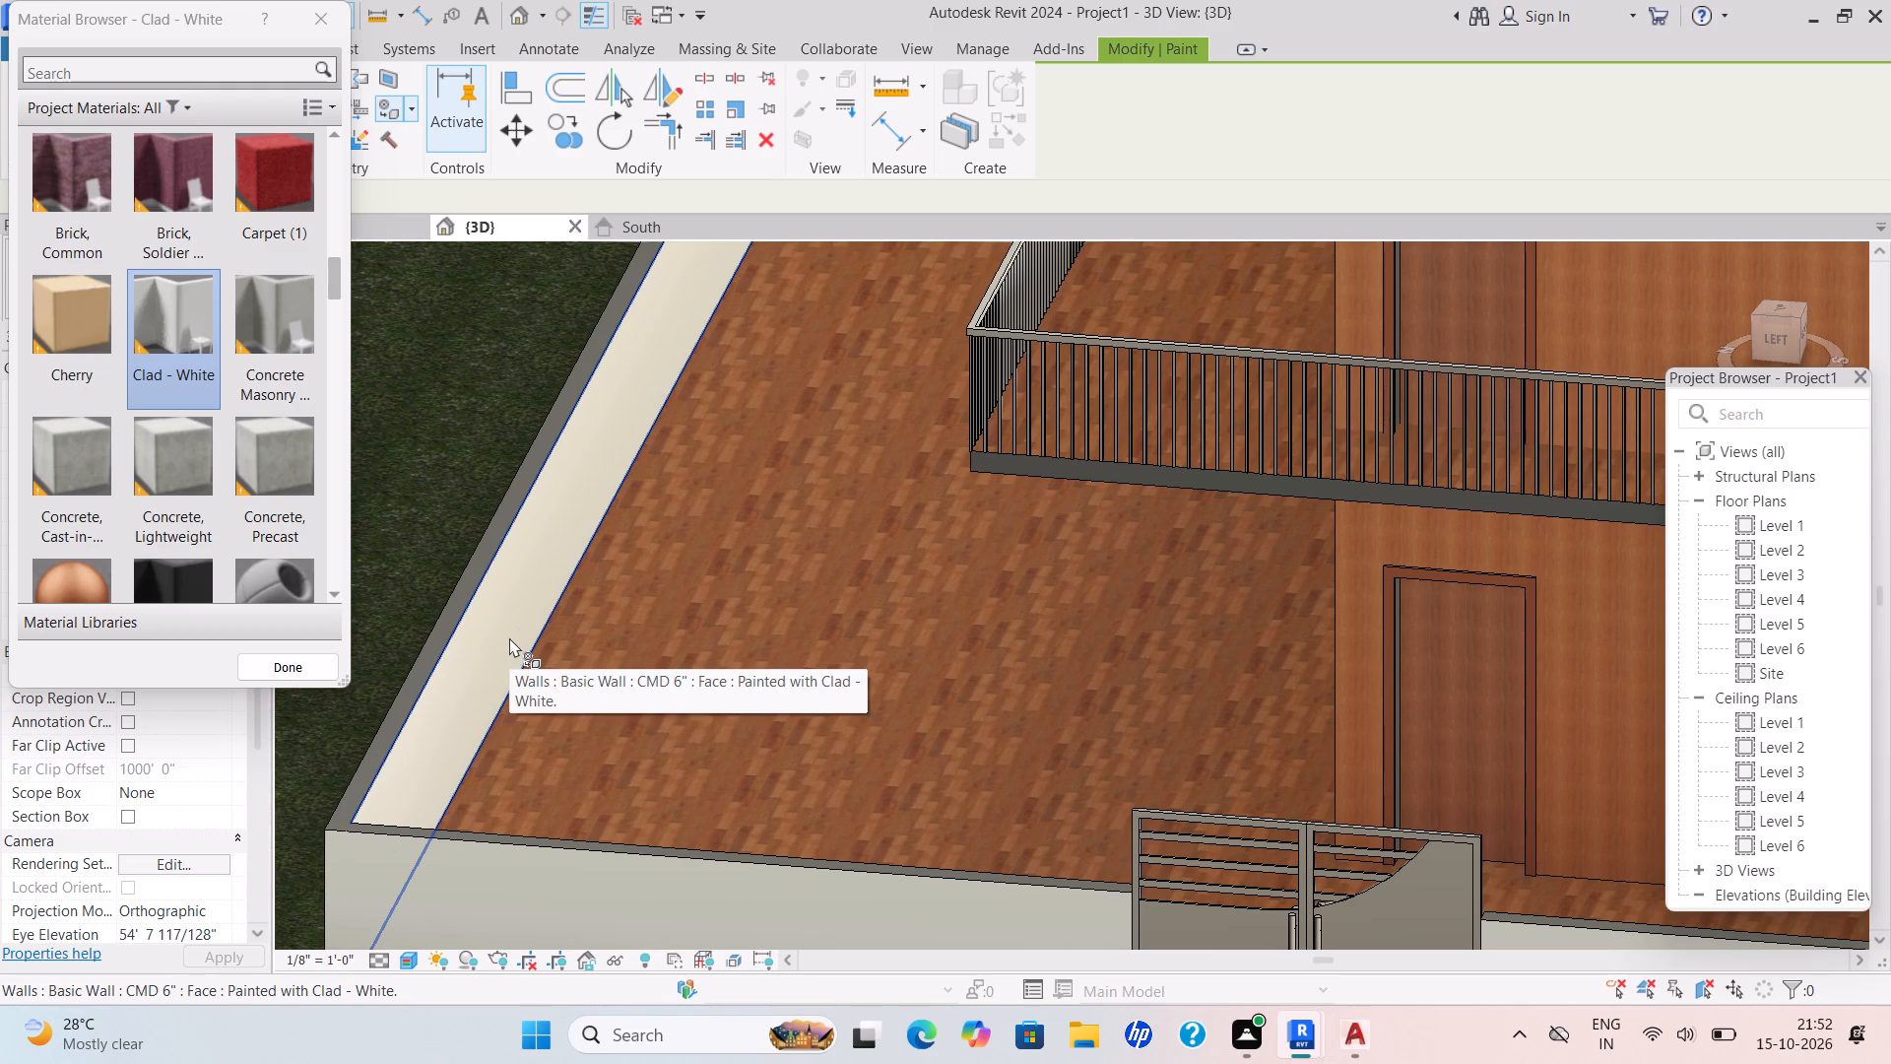
scroll(551, 727, up, 2)
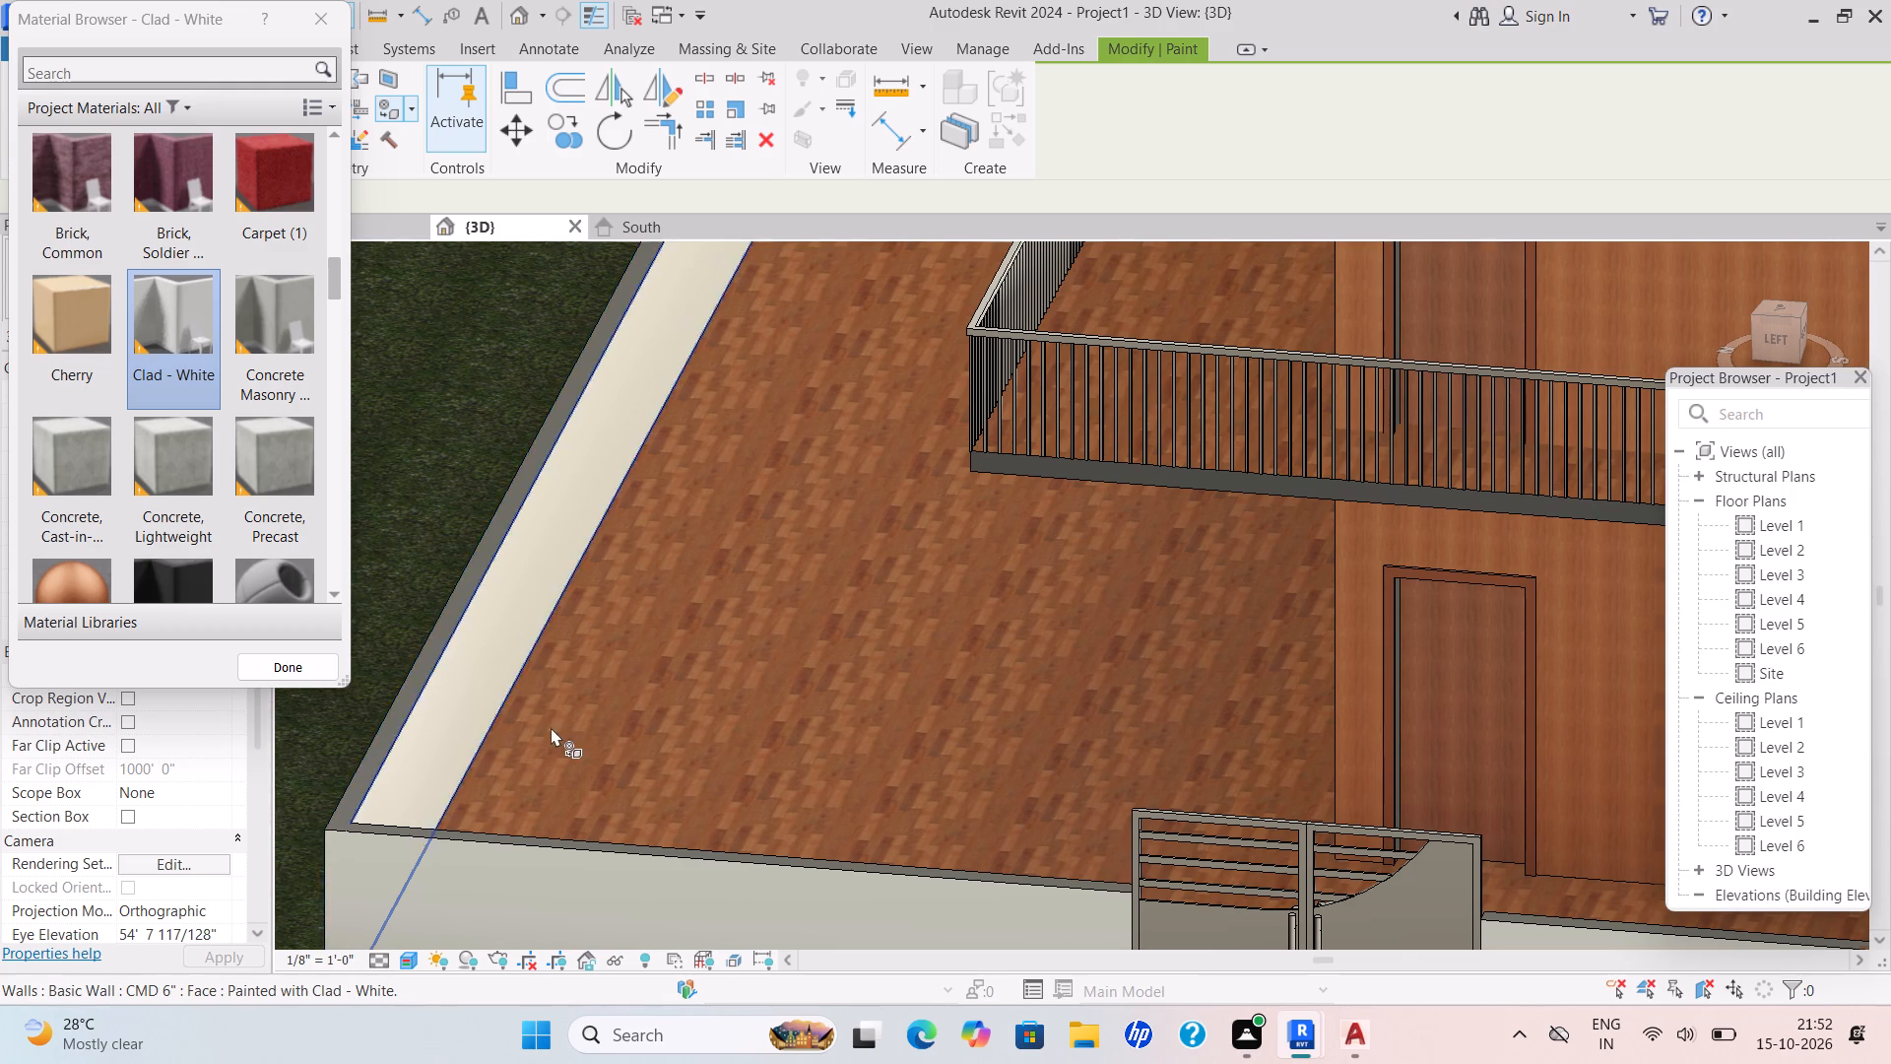
scroll(551, 727, up, 2)
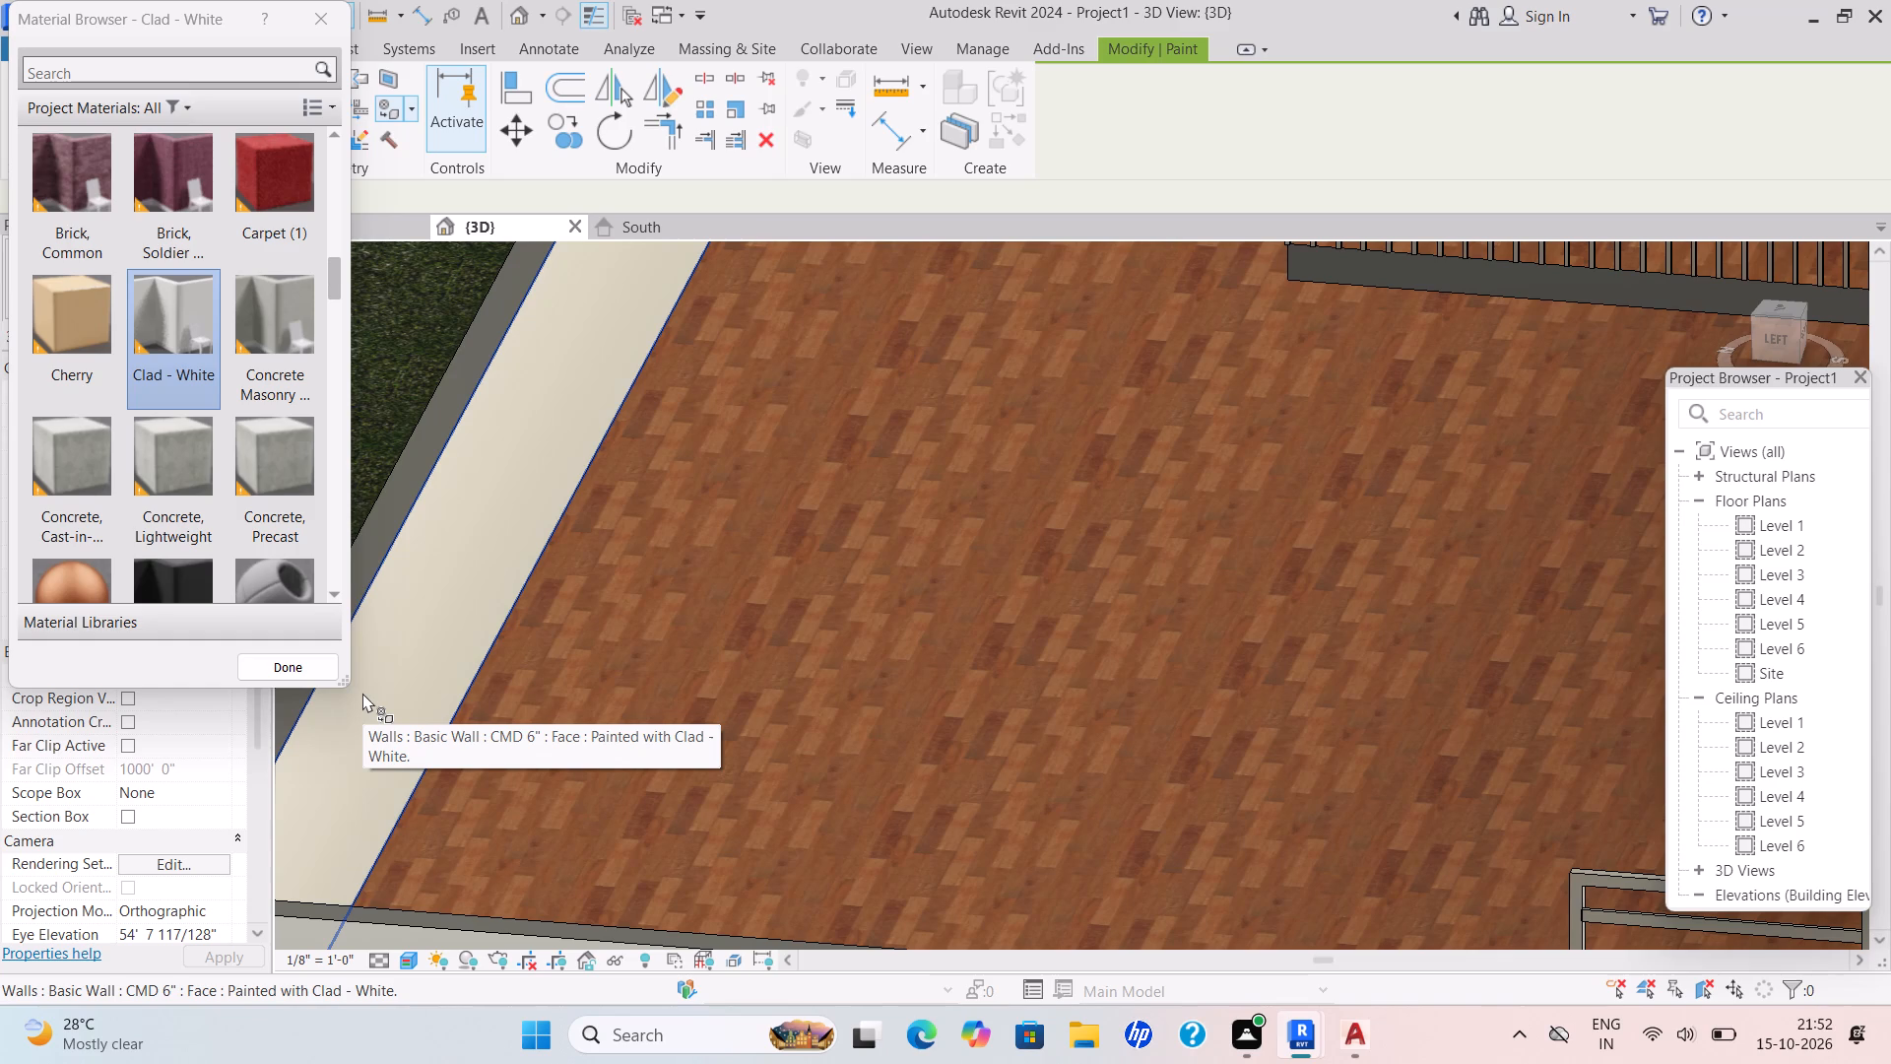
scroll(682, 602, down, 9)
scroll(547, 628, up, 1)
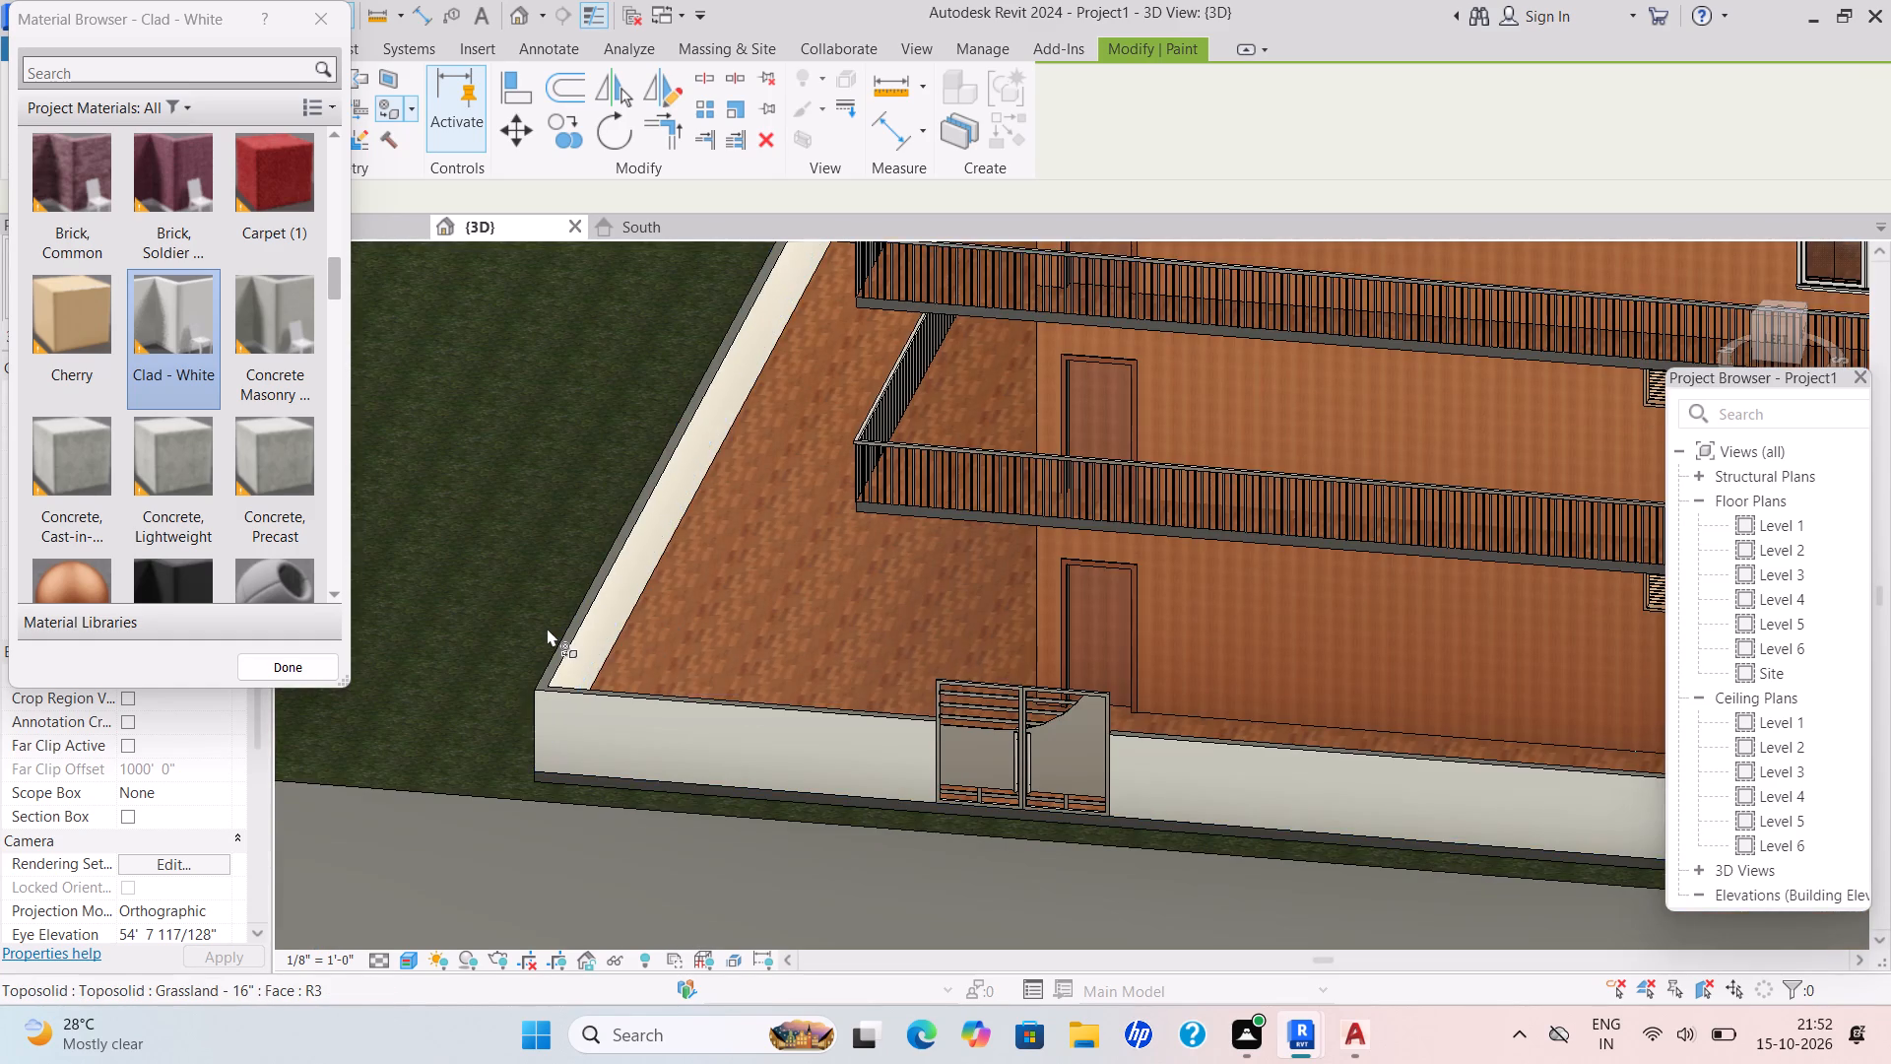
scroll(547, 628, up, 6)
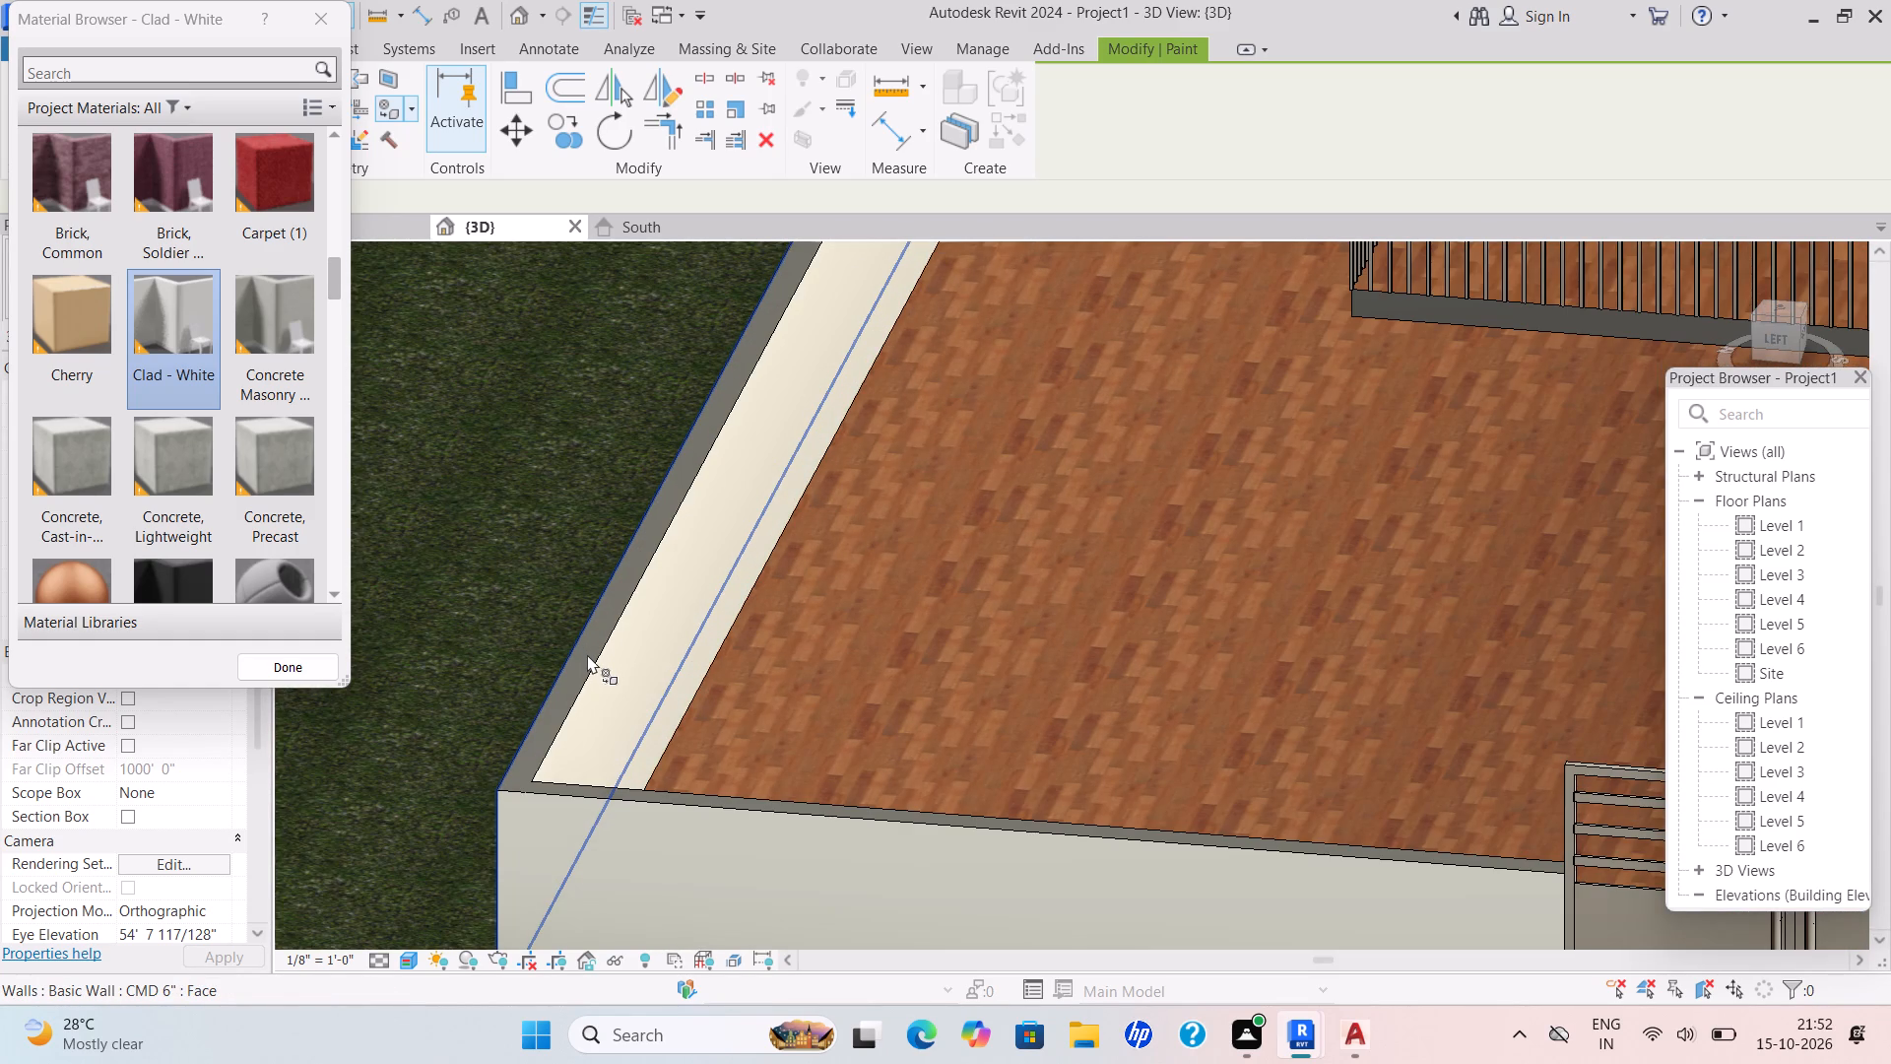
scroll(887, 792, down, 2)
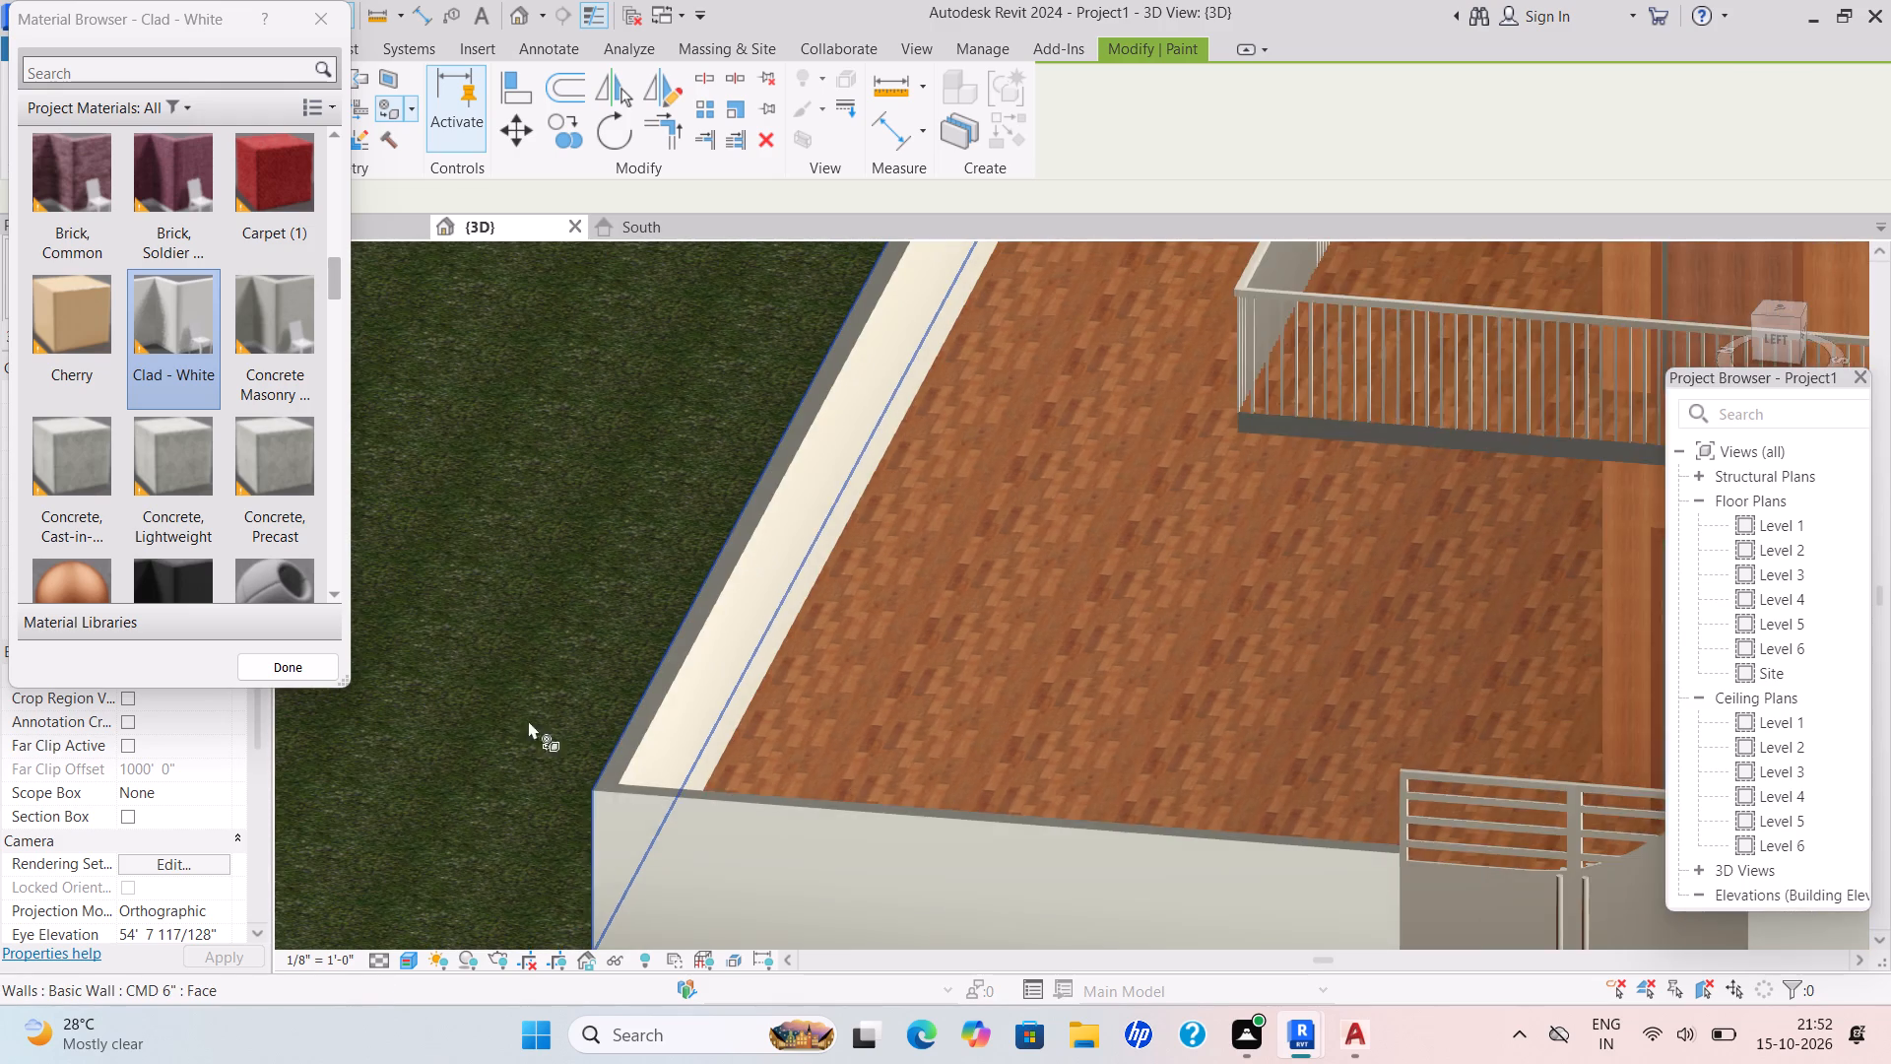
Choose Wood - Stained from the project materials as the paint material.
scroll(271, 501, down, 9)
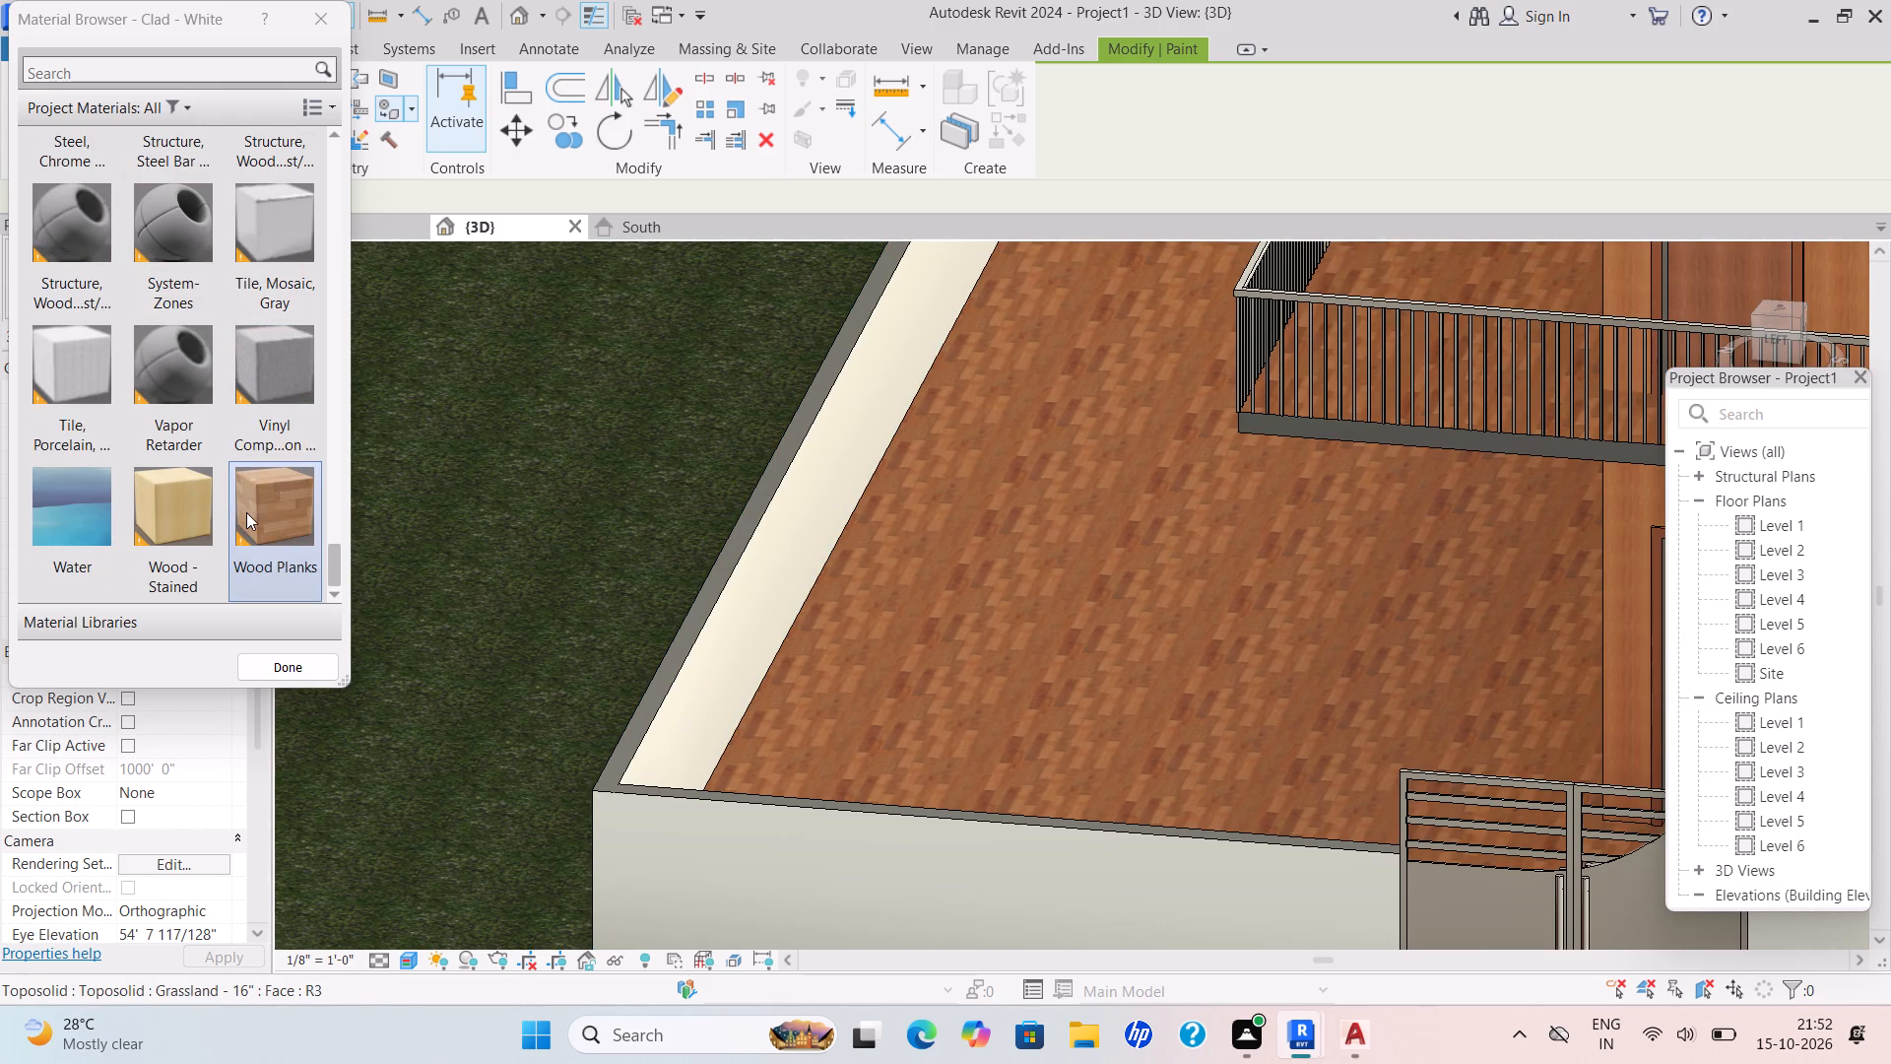
scroll(141, 558, down, 3)
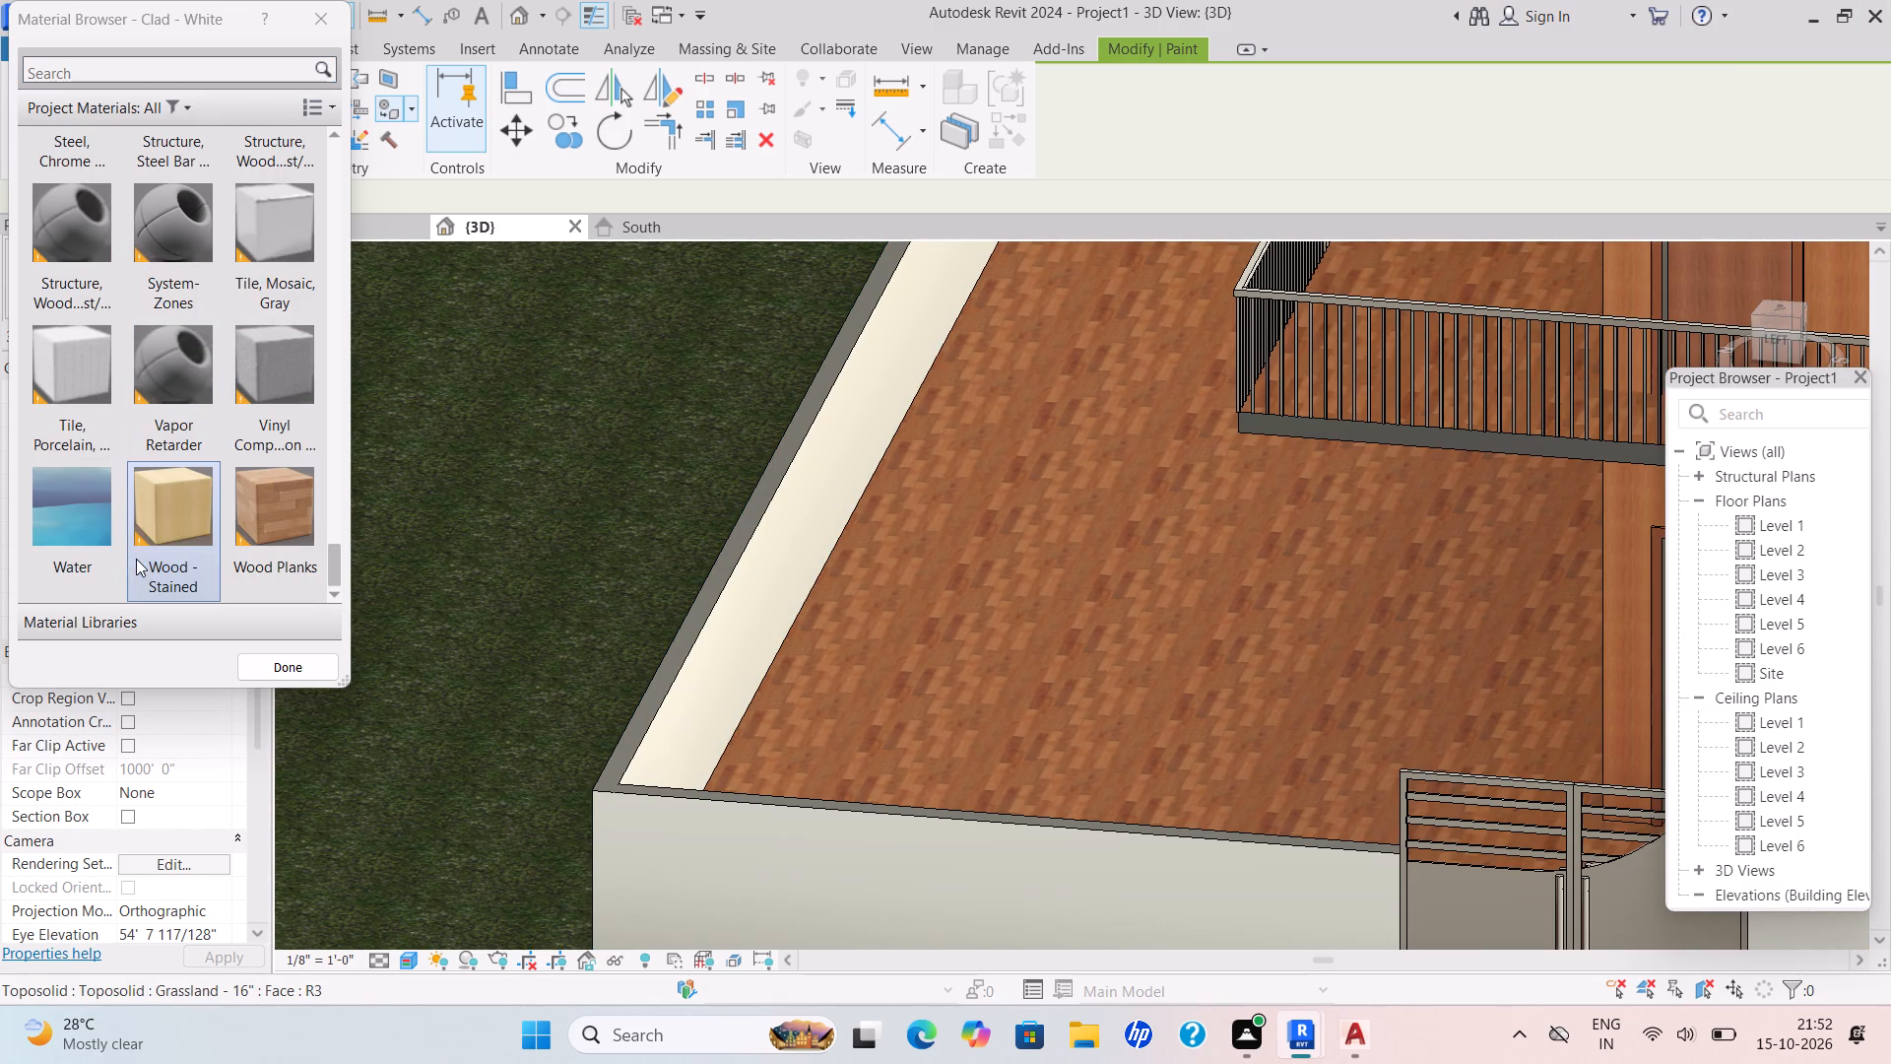
click(156, 523)
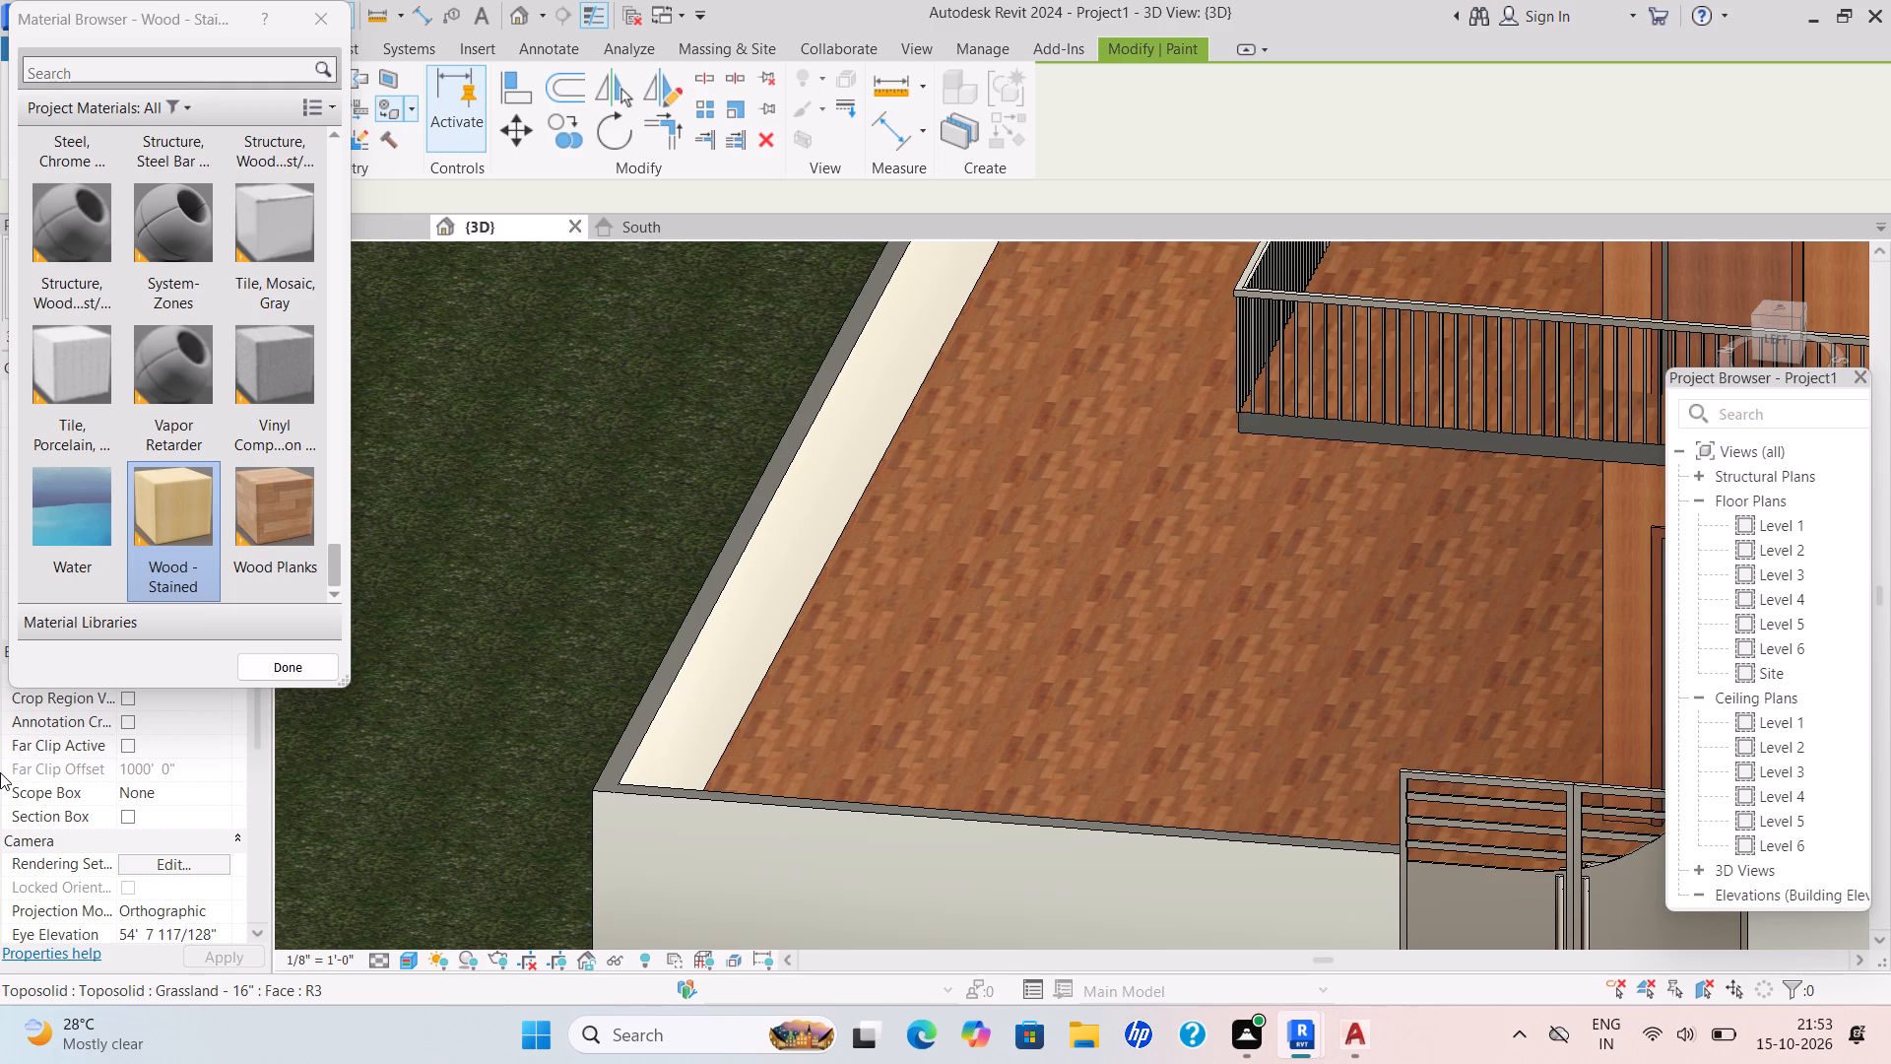
click(0, 772)
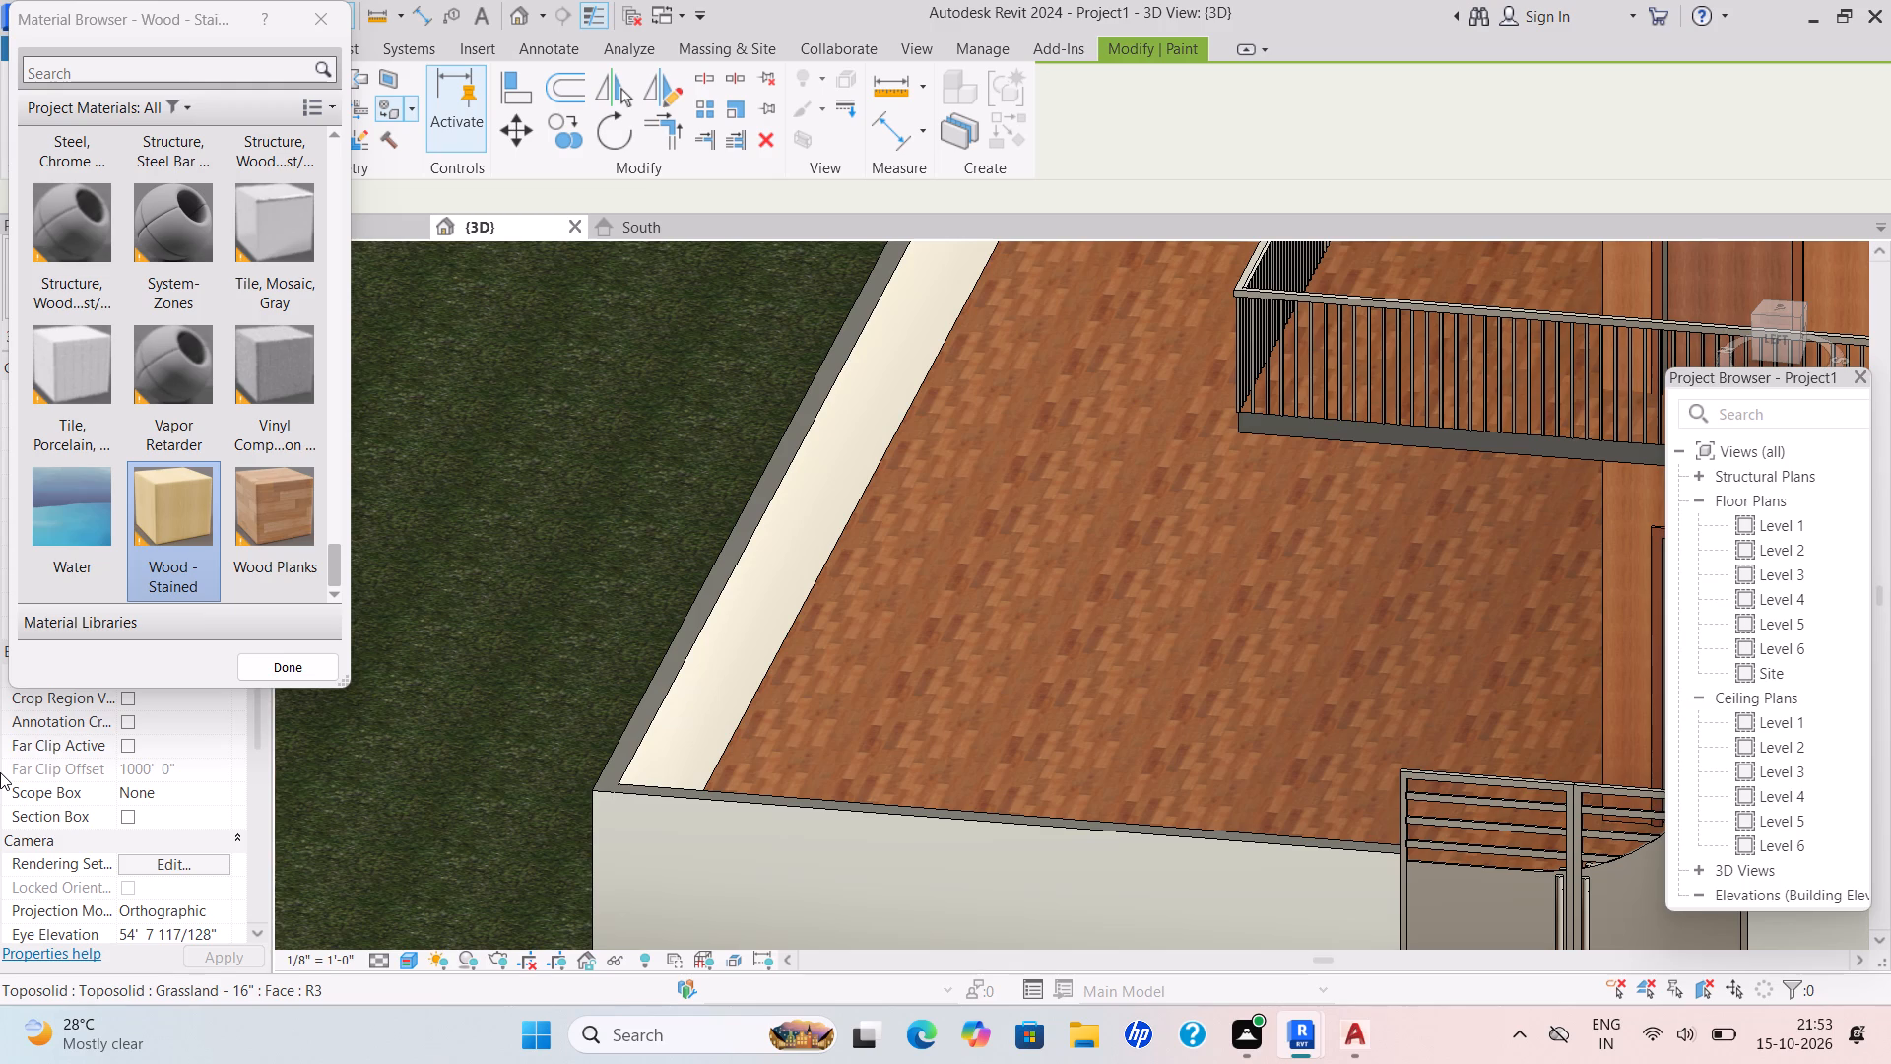
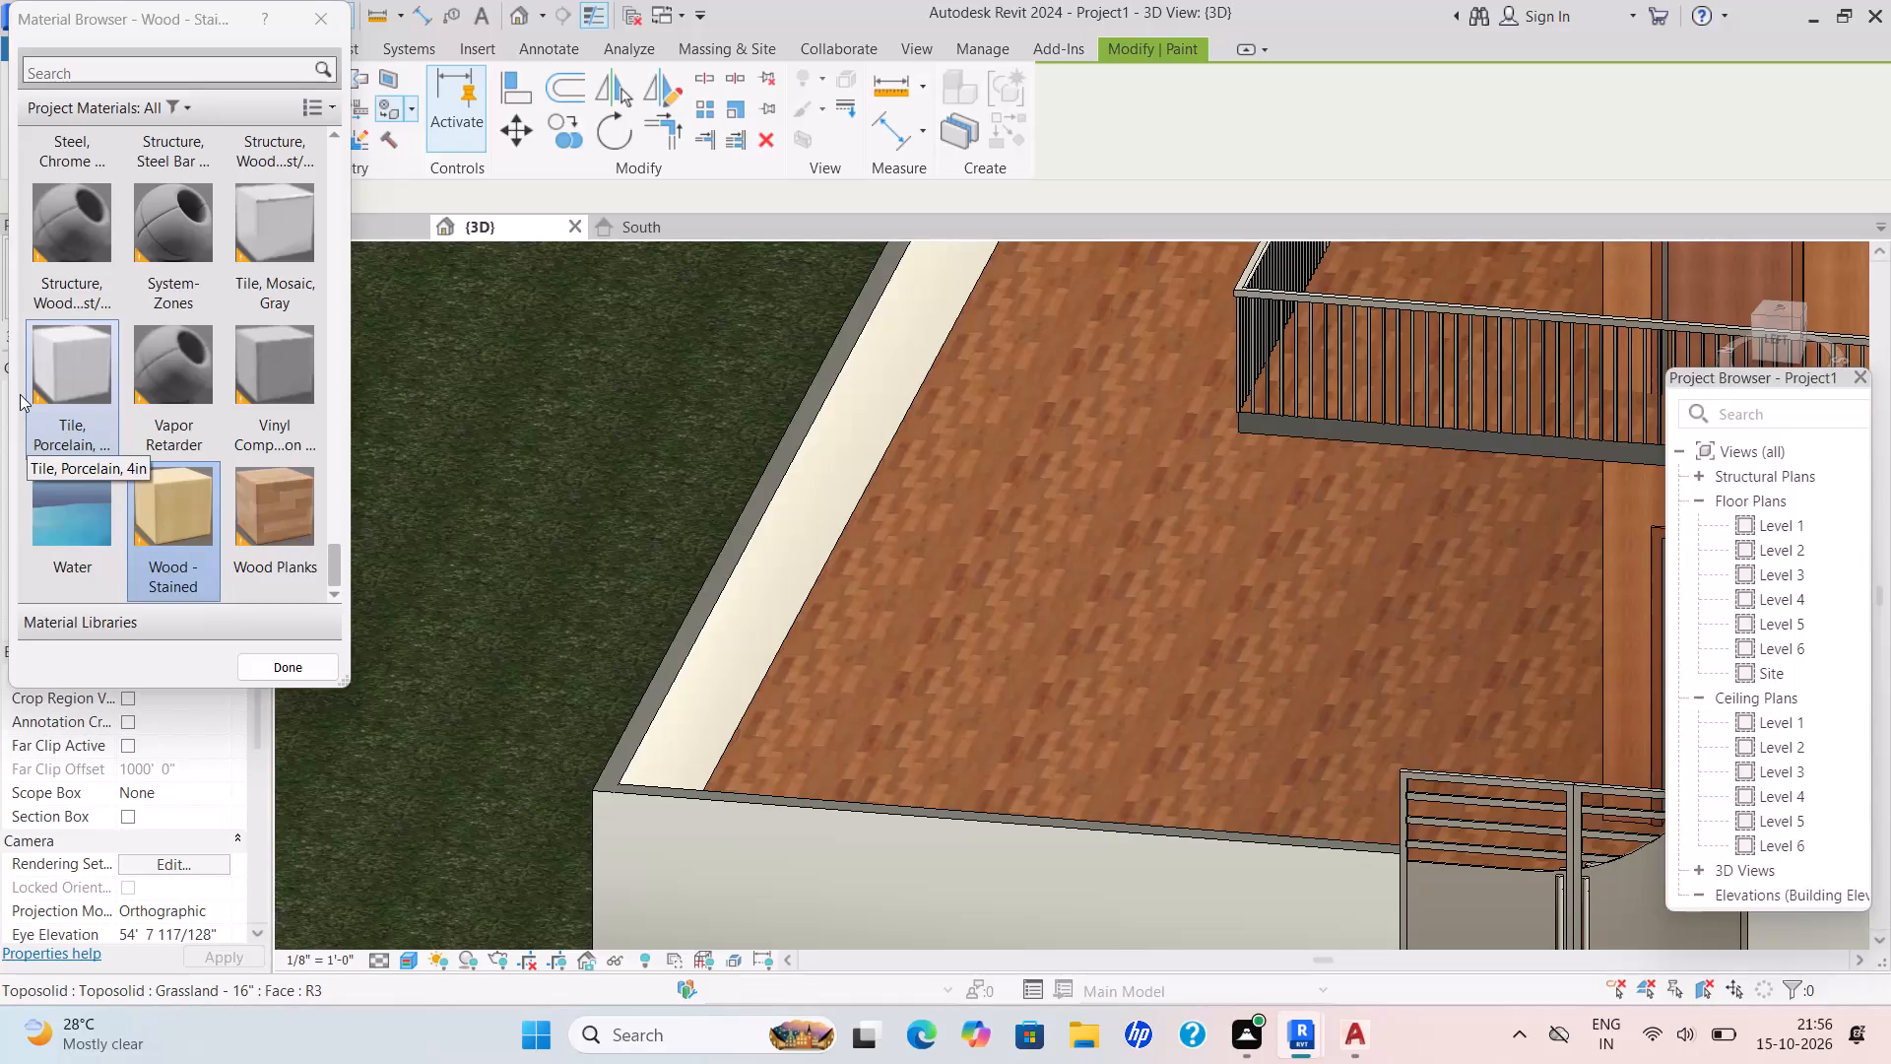
Choose Tile, Porcelain, 4in from the project materials as the paint material.
click(20, 394)
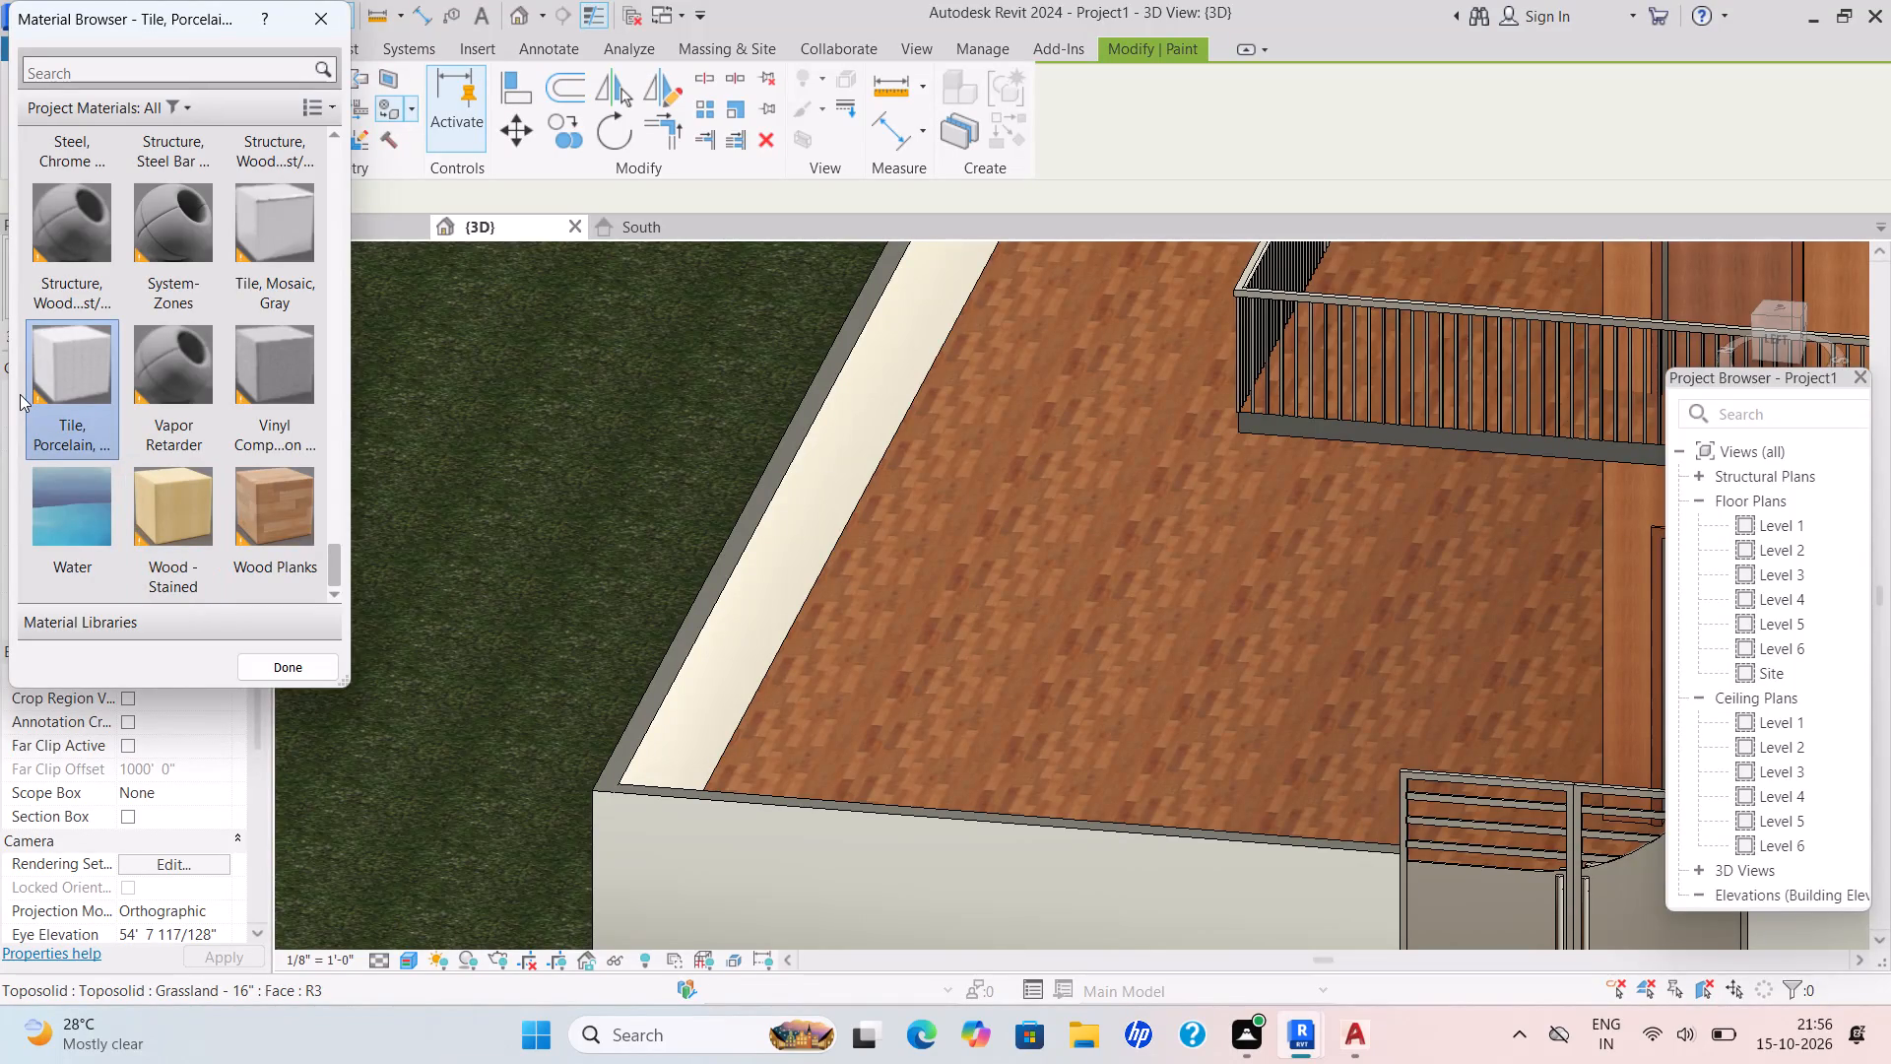
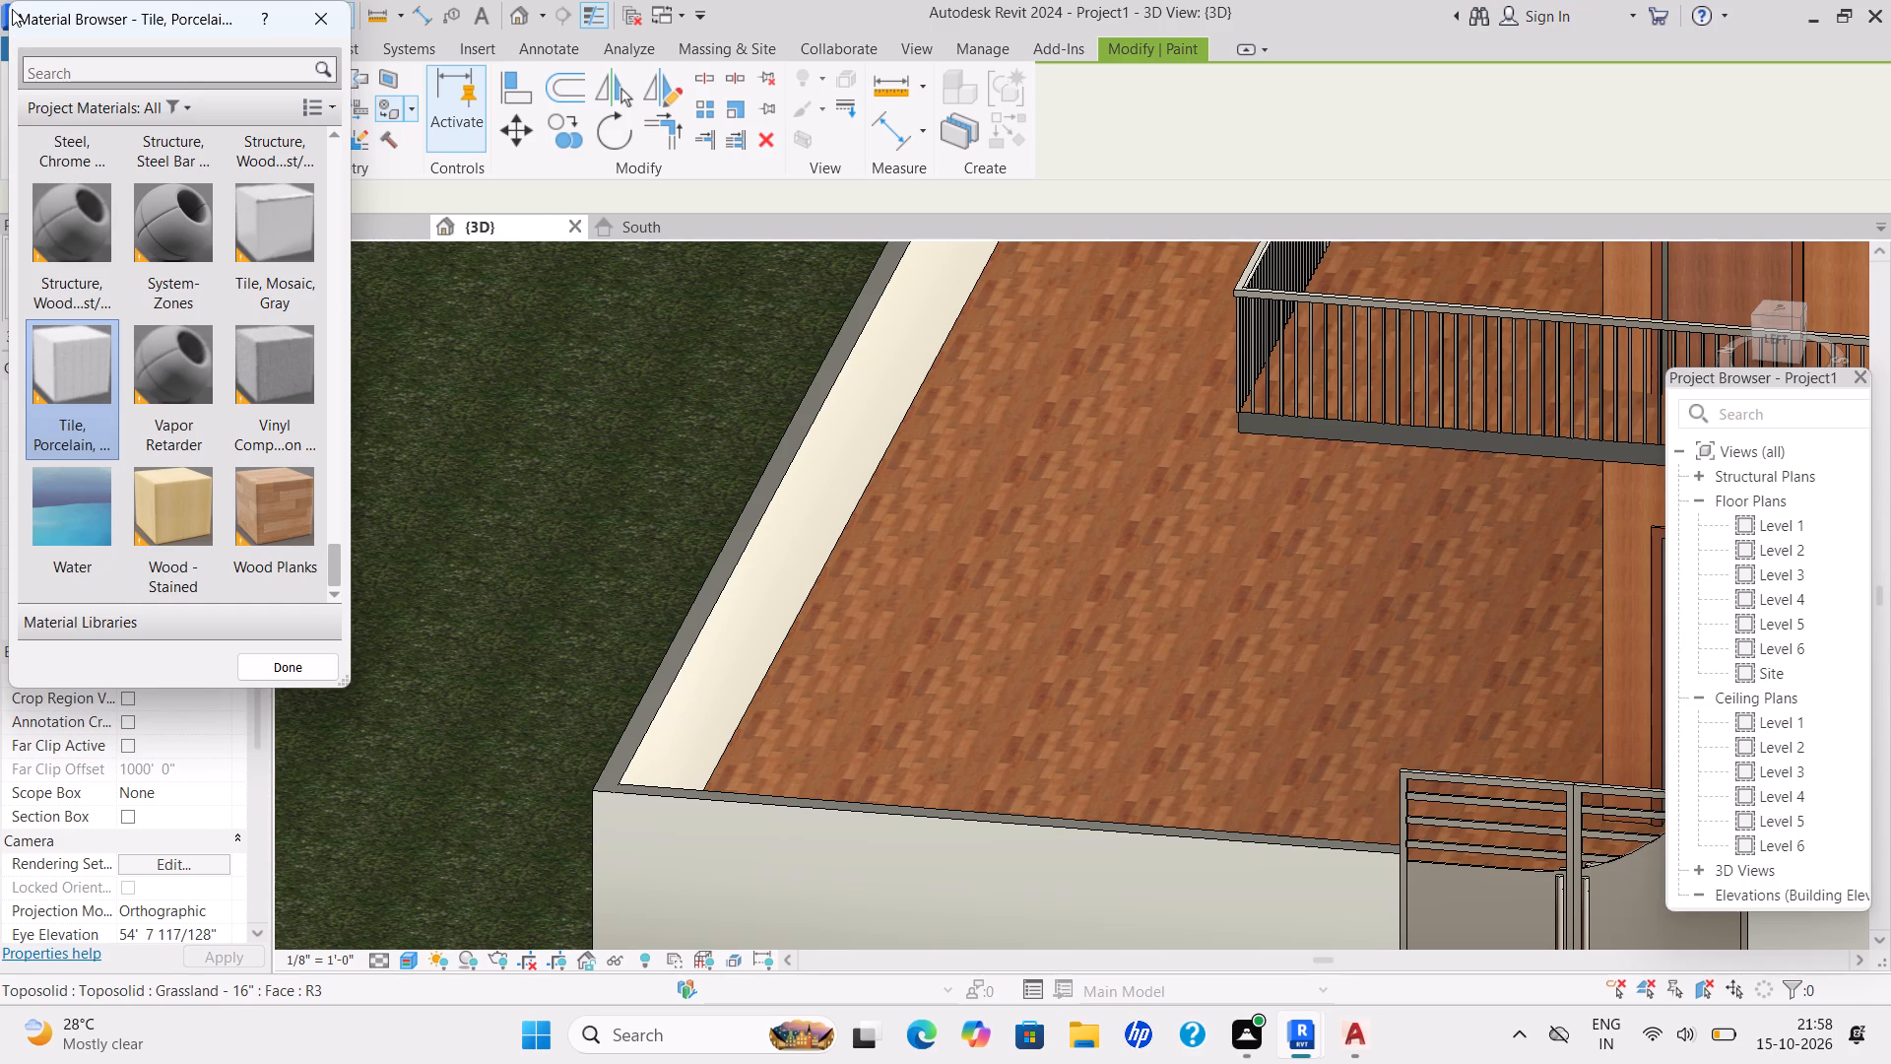
Paint the top face of the side enclosure wall along the grass with Wood - Stained from the project materials.
key(Left)
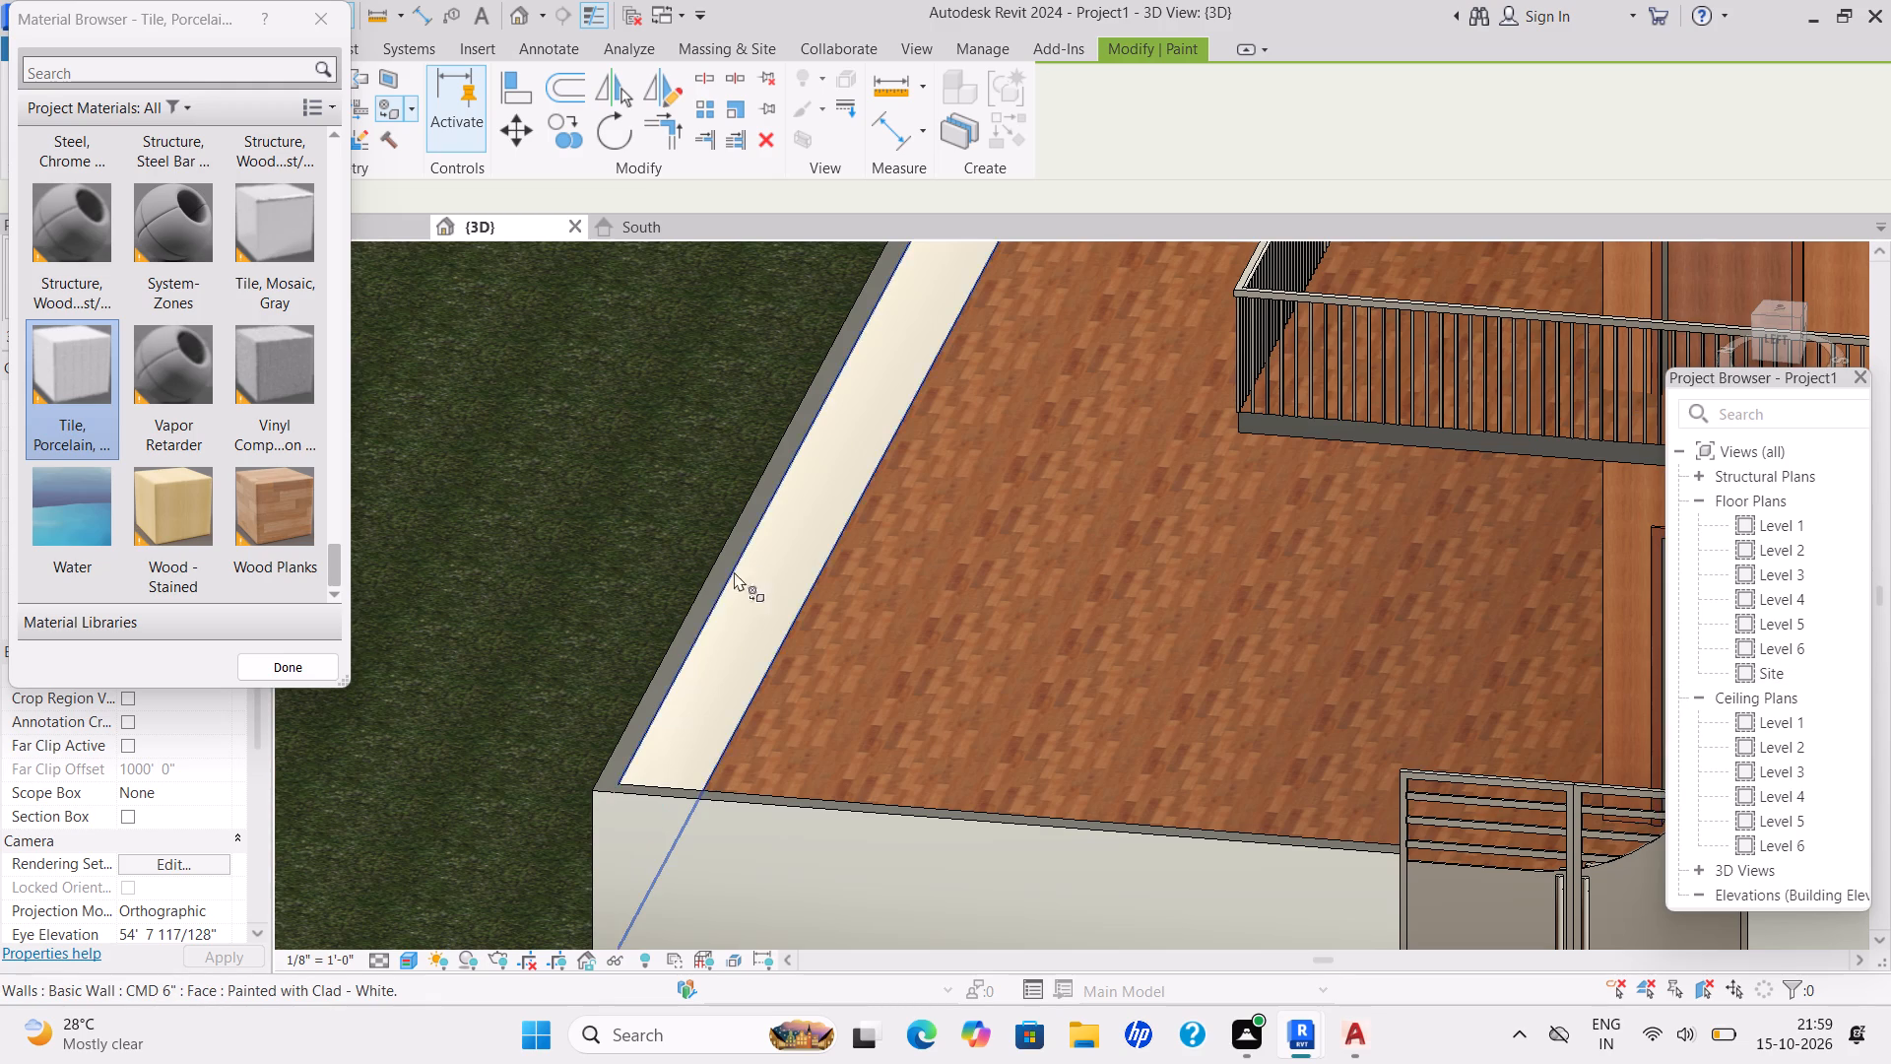
scroll(719, 588, down, 6)
scroll(788, 598, up, 10)
scroll(703, 578, up, 4)
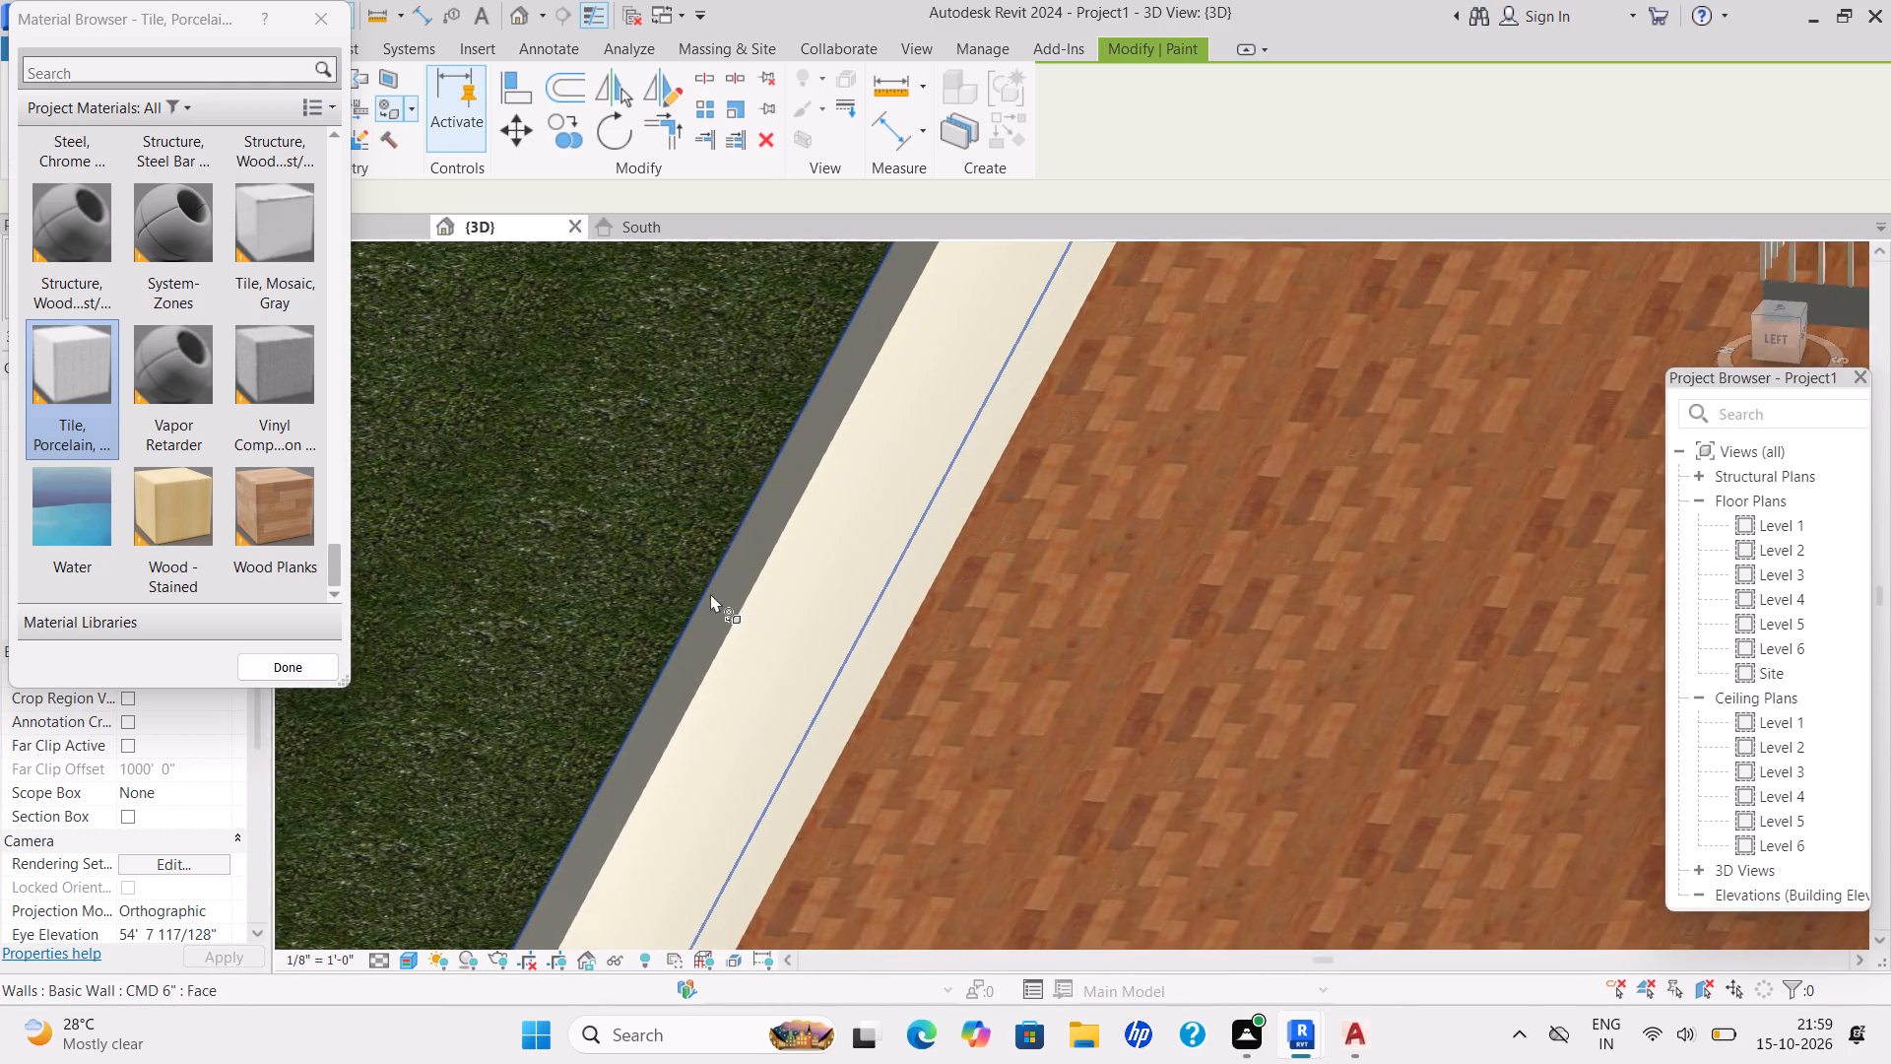
scroll(735, 631, up, 4)
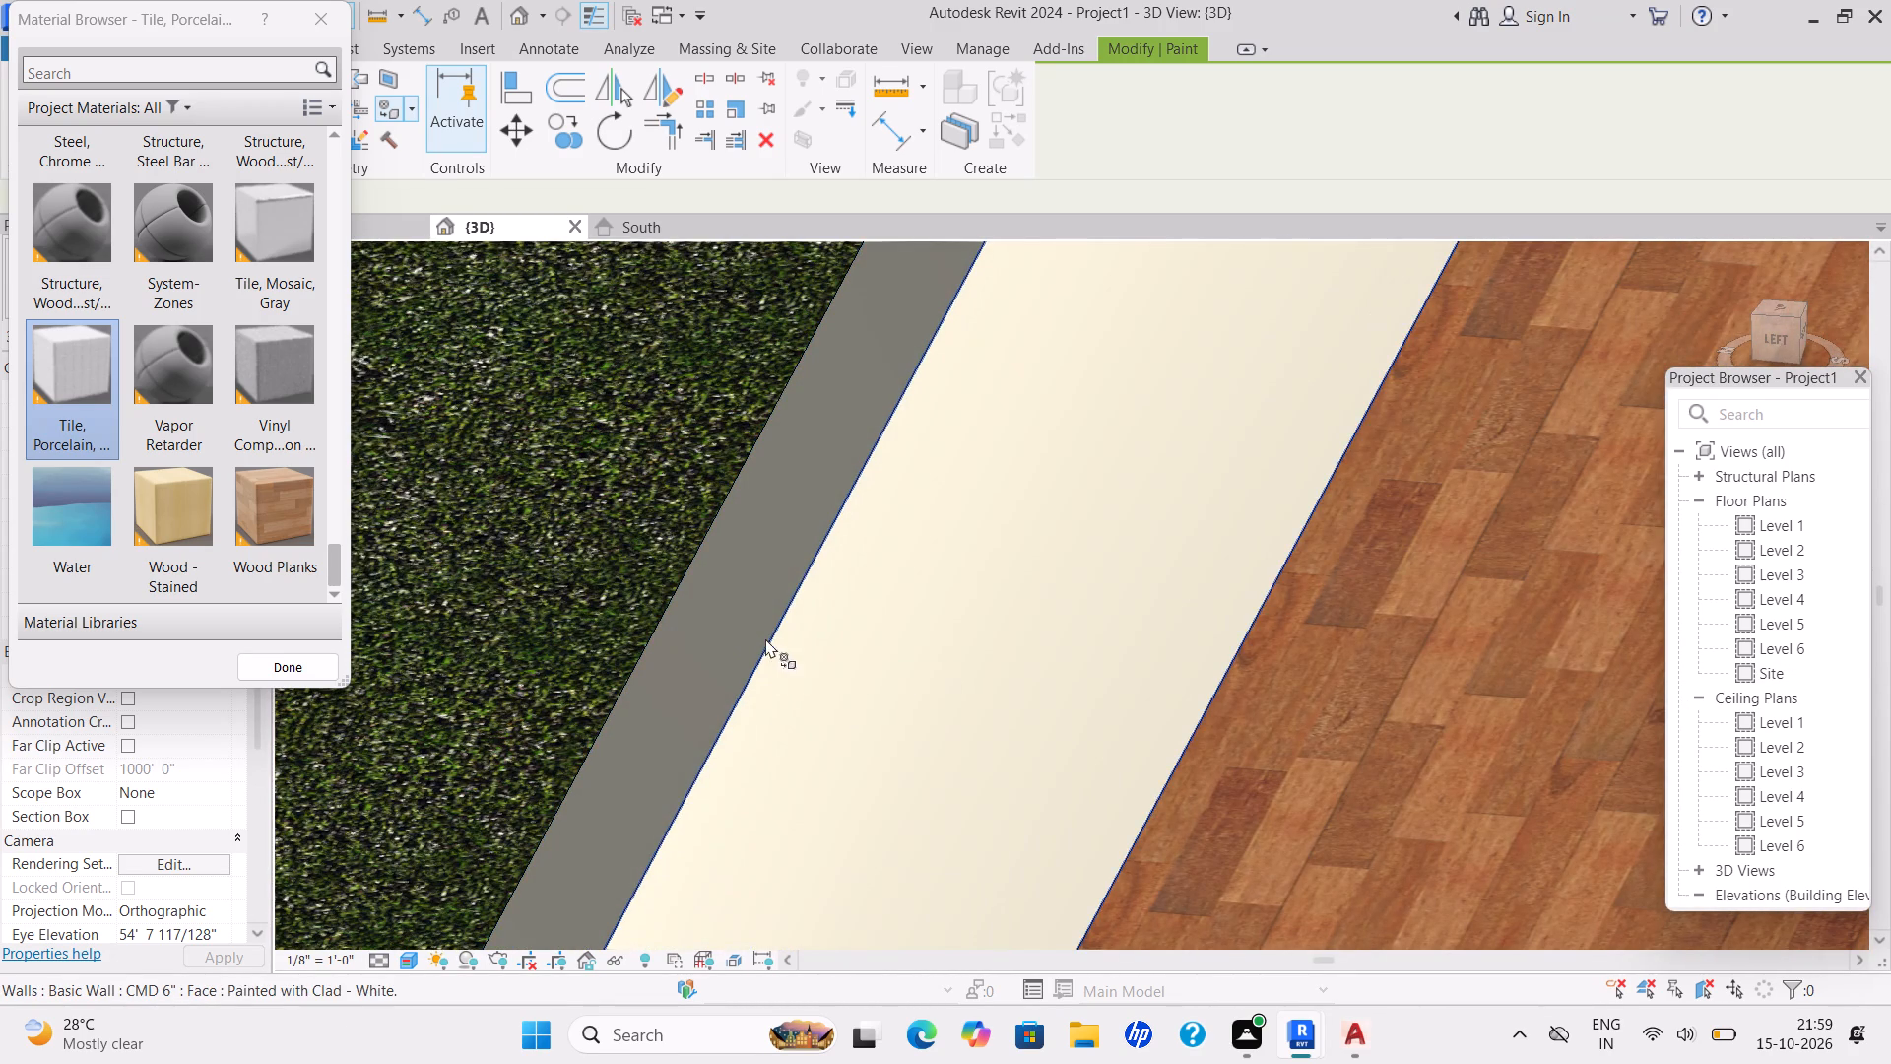
scroll(283, 502, up, 11)
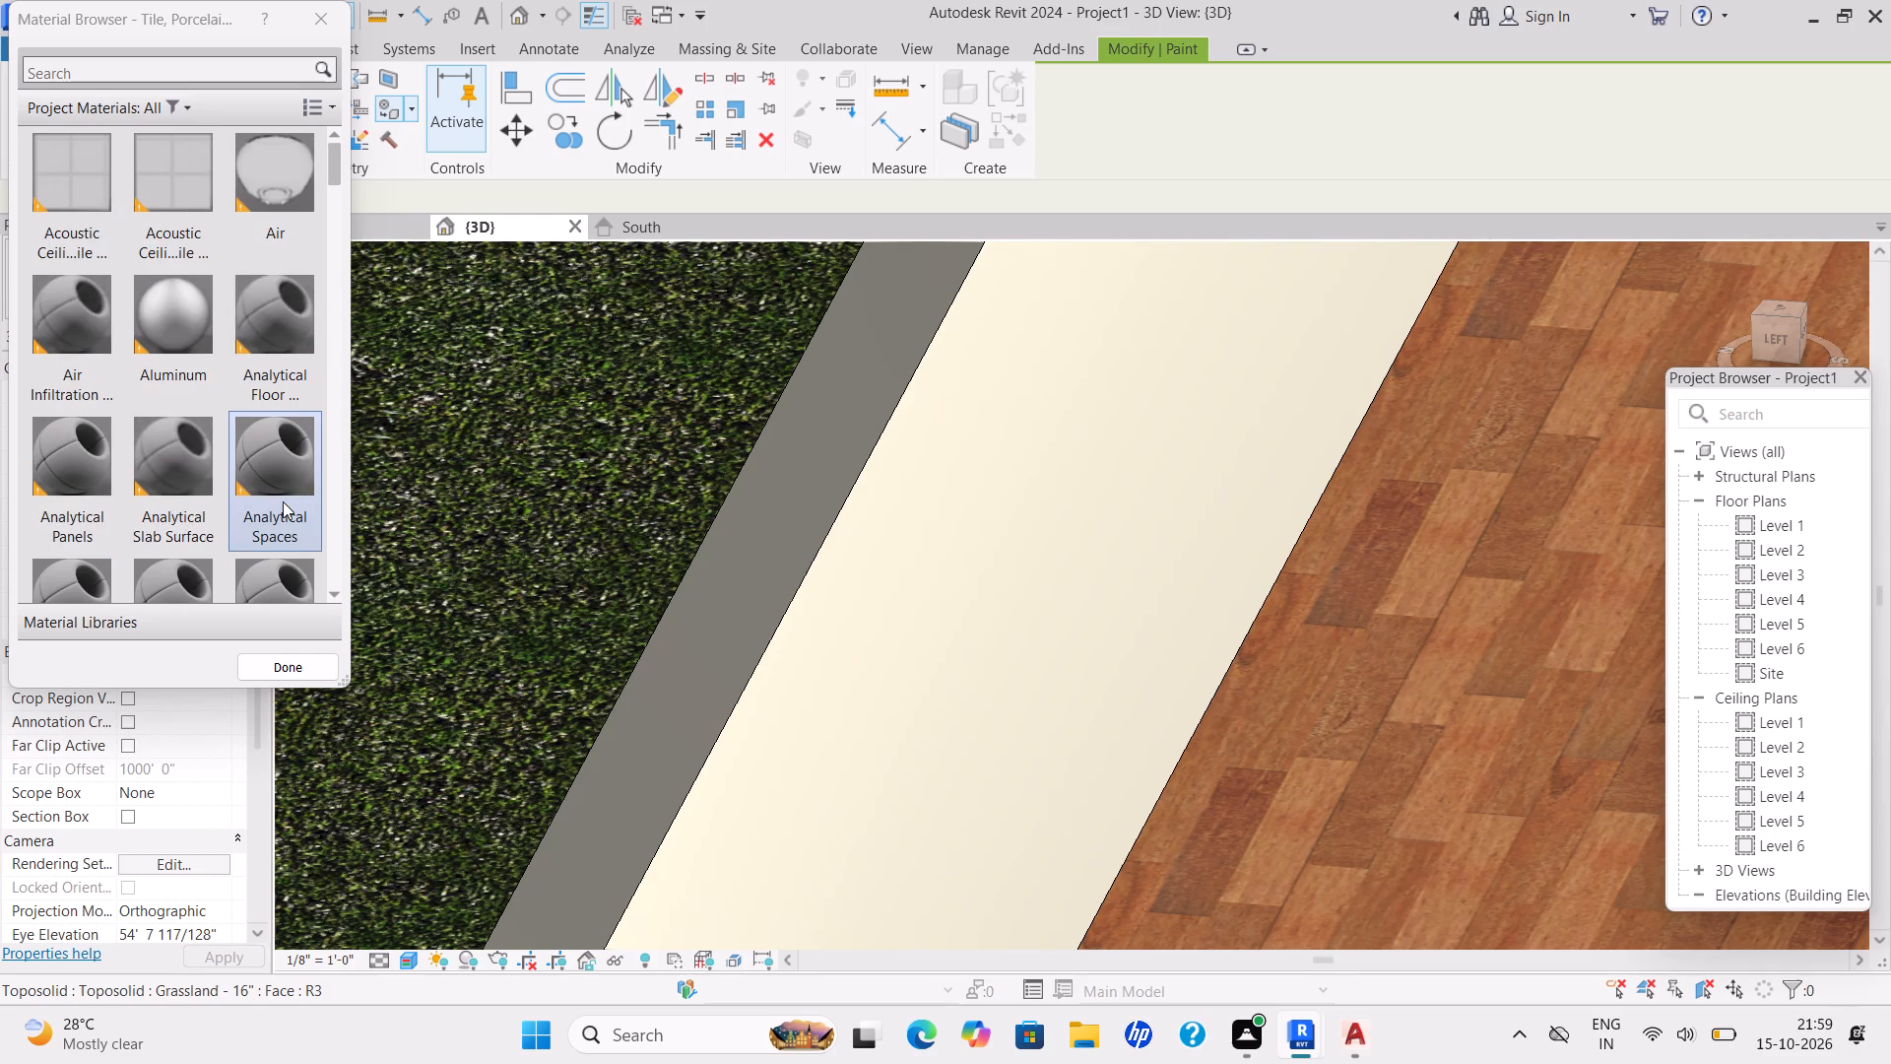
scroll(283, 501, up, 16)
scroll(290, 473, down, 5)
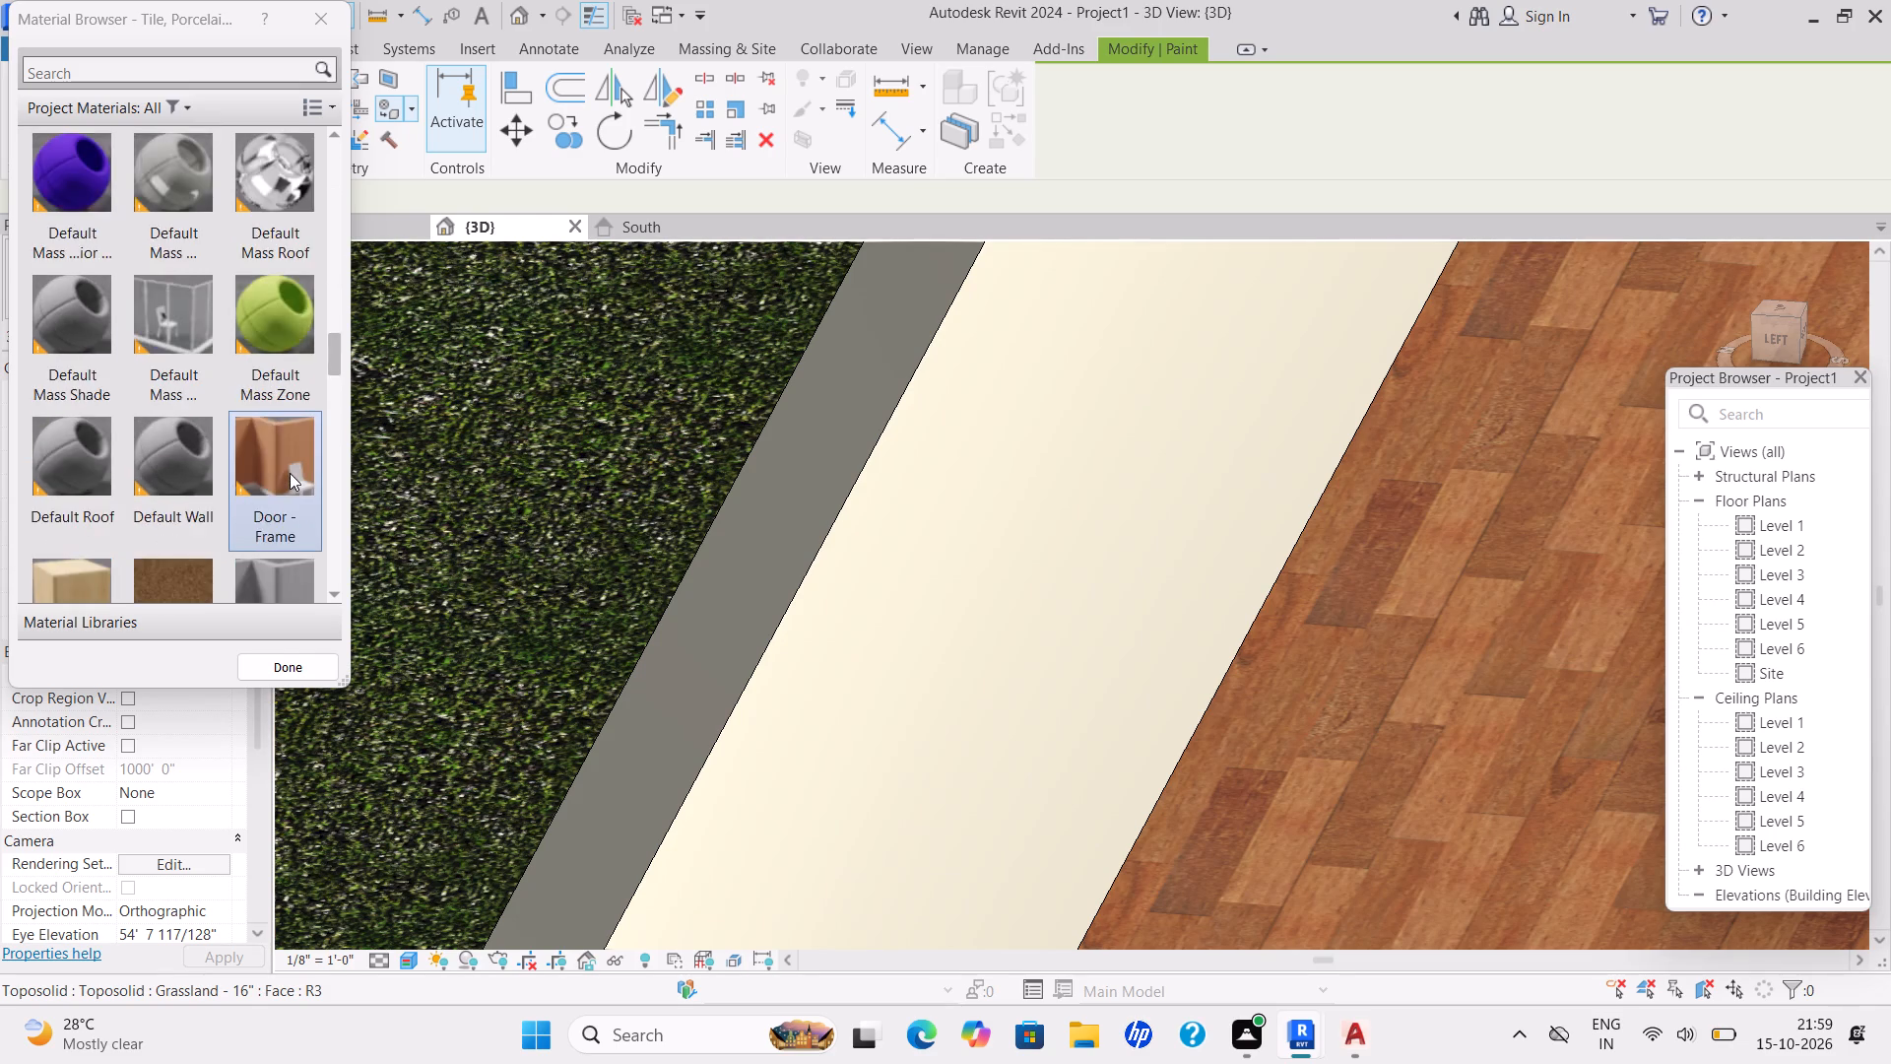
scroll(290, 473, up, 12)
scroll(281, 463, down, 7)
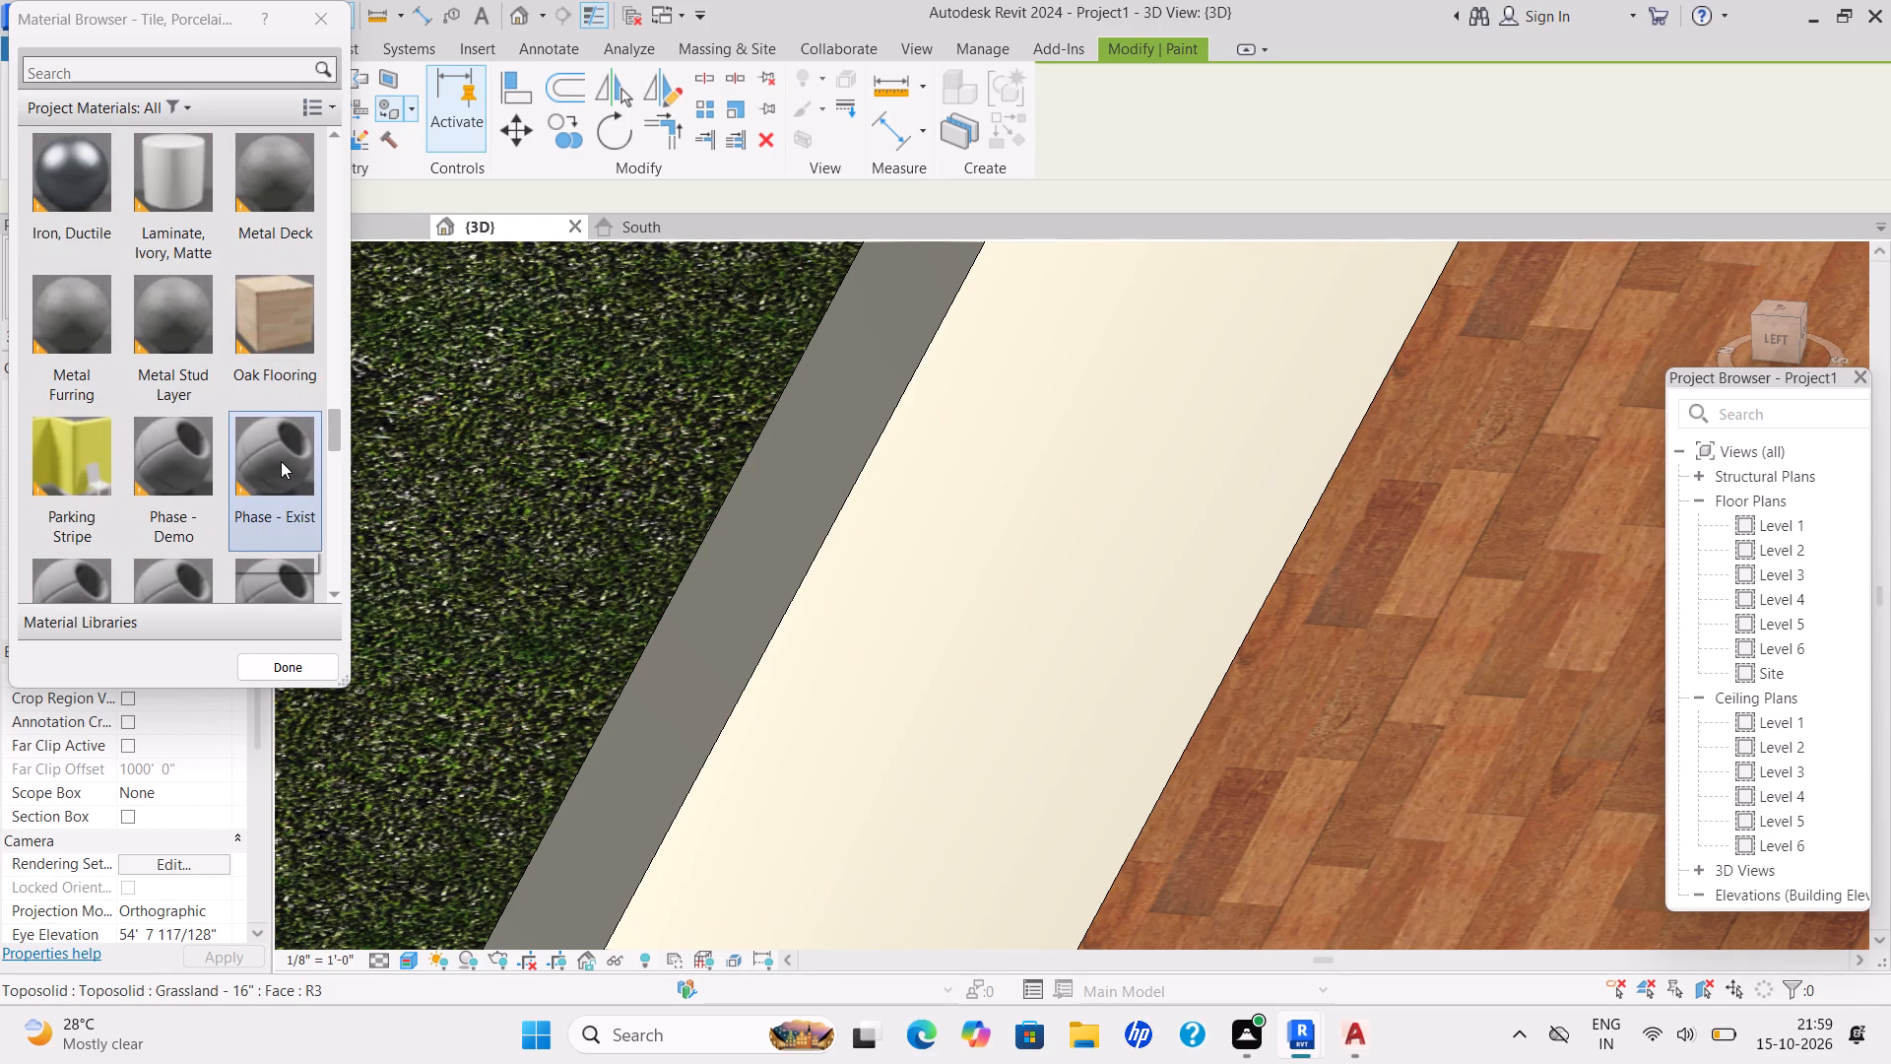
scroll(281, 445, up, 4)
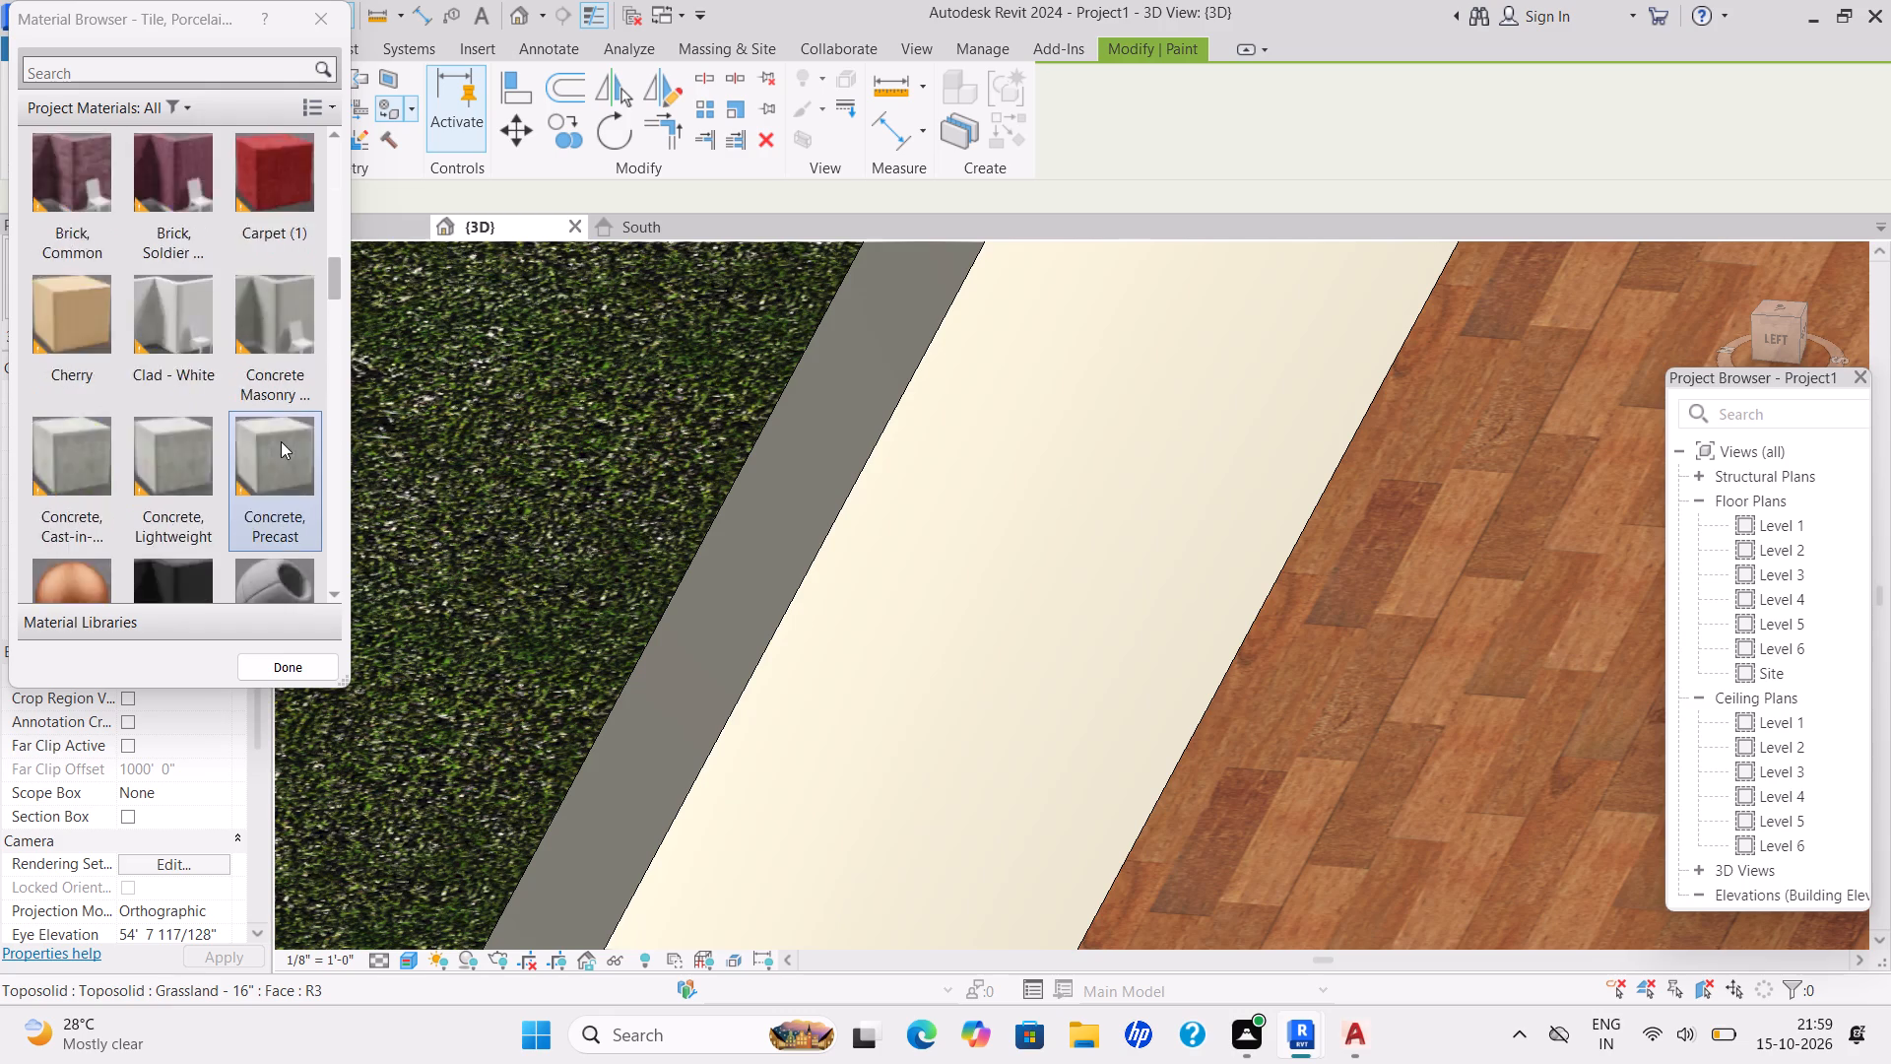
scroll(281, 441, up, 12)
scroll(246, 401, down, 8)
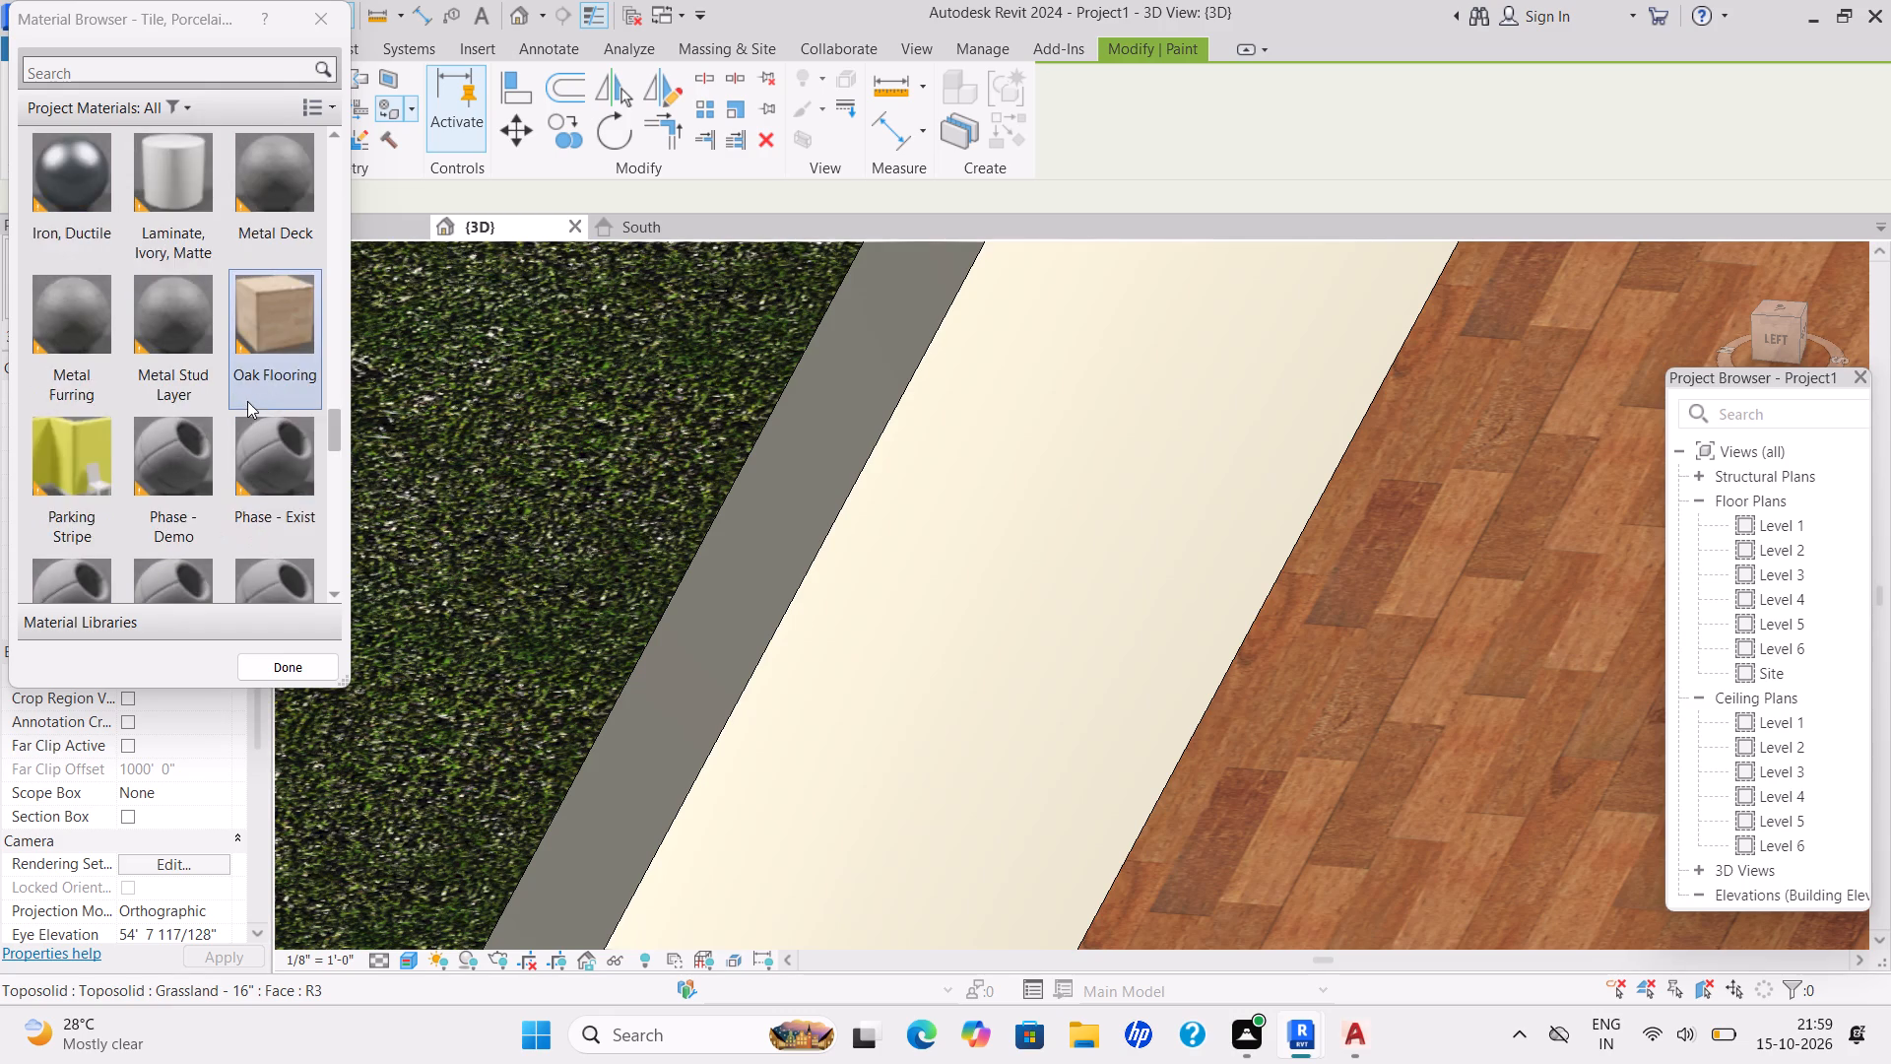
scroll(247, 403, down, 9)
click(199, 532)
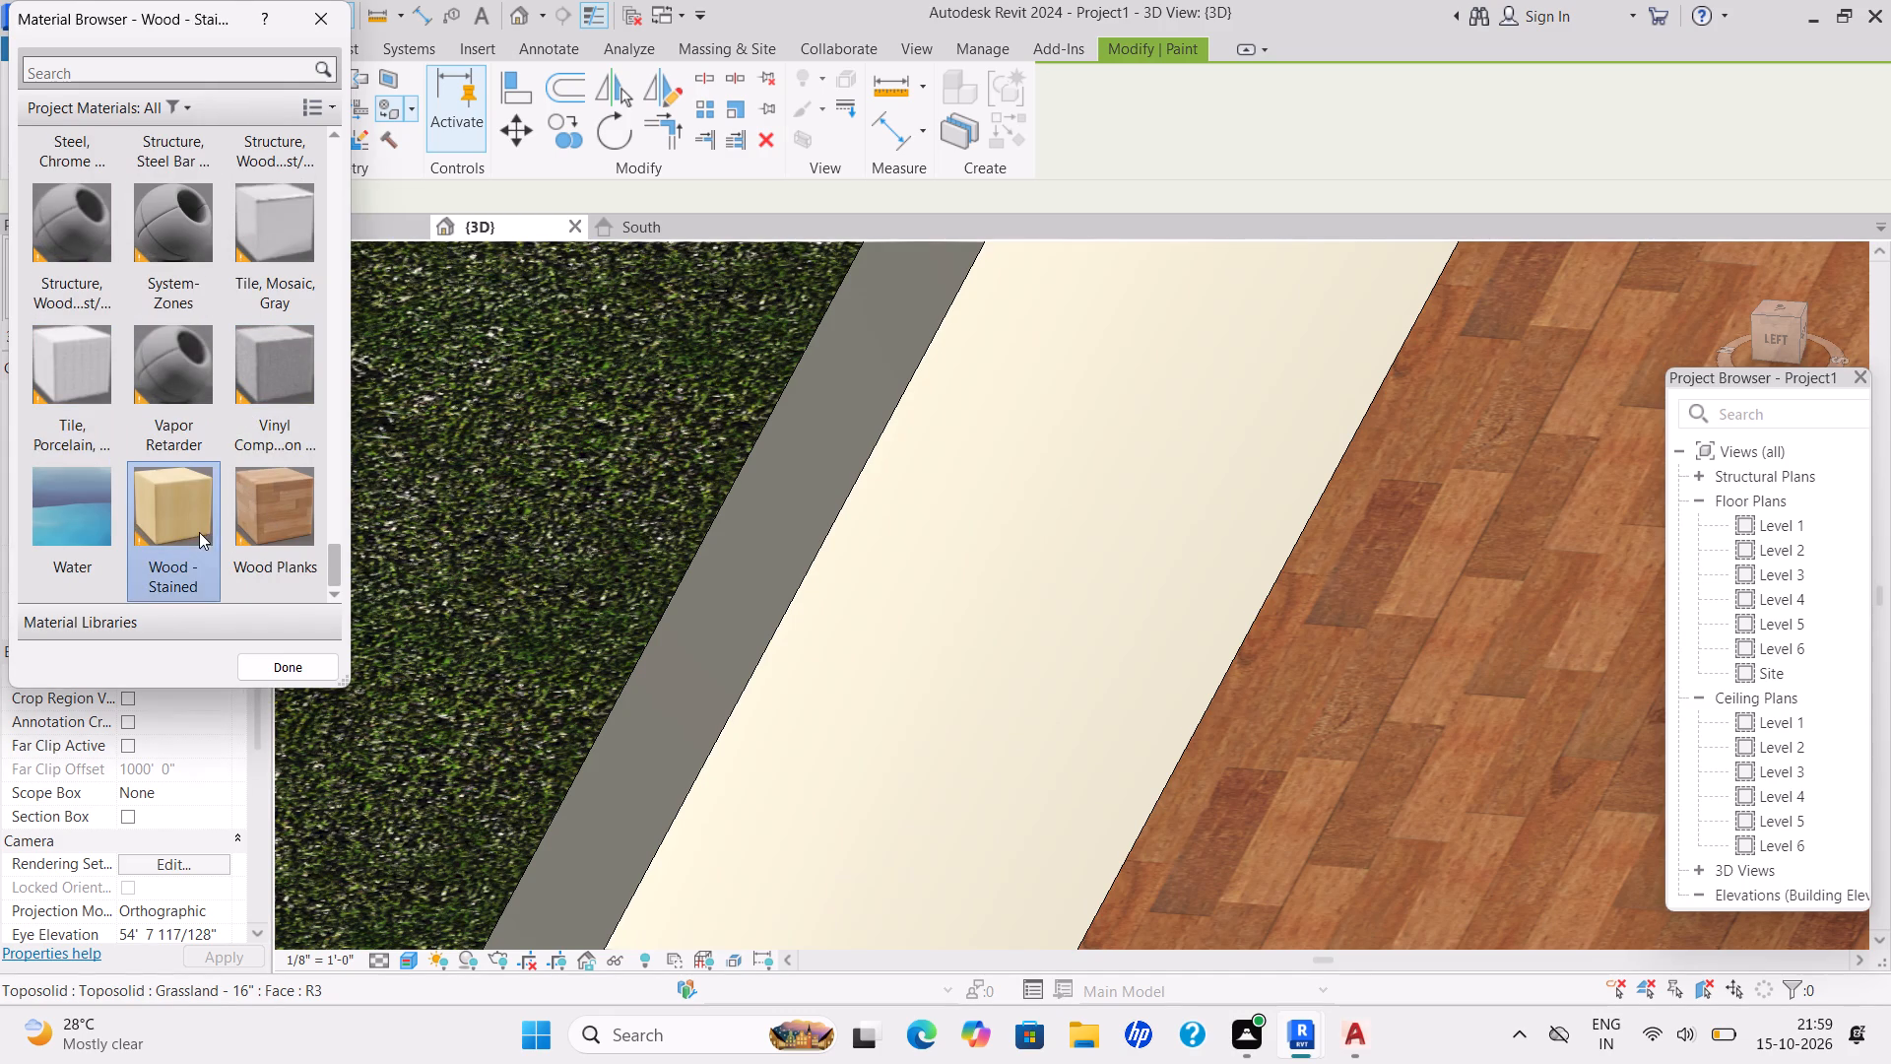
click(676, 642)
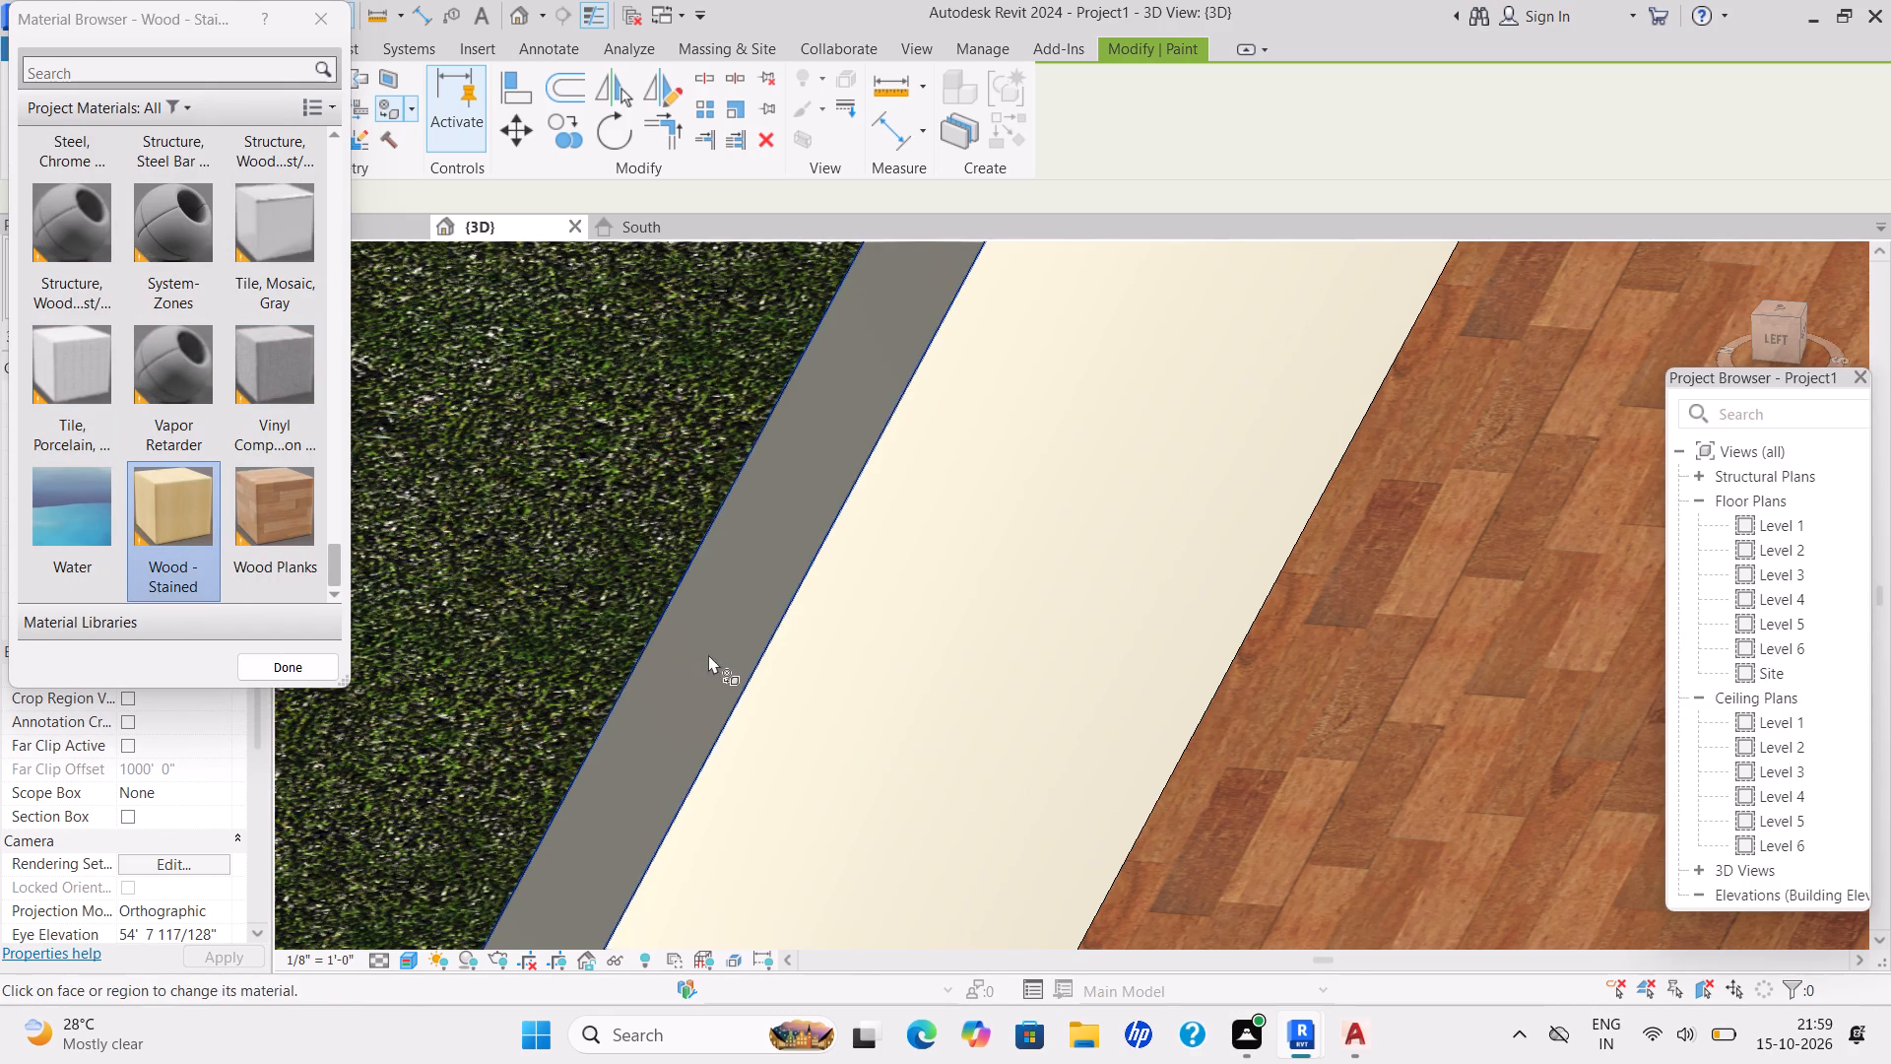
Paint the top face of the adjoining front enclosure wall, between the corner and the gate, with Wood - Stained.
scroll(708, 654, down, 9)
middle_drag(716, 651, 706, 348)
scroll(641, 650, up, 7)
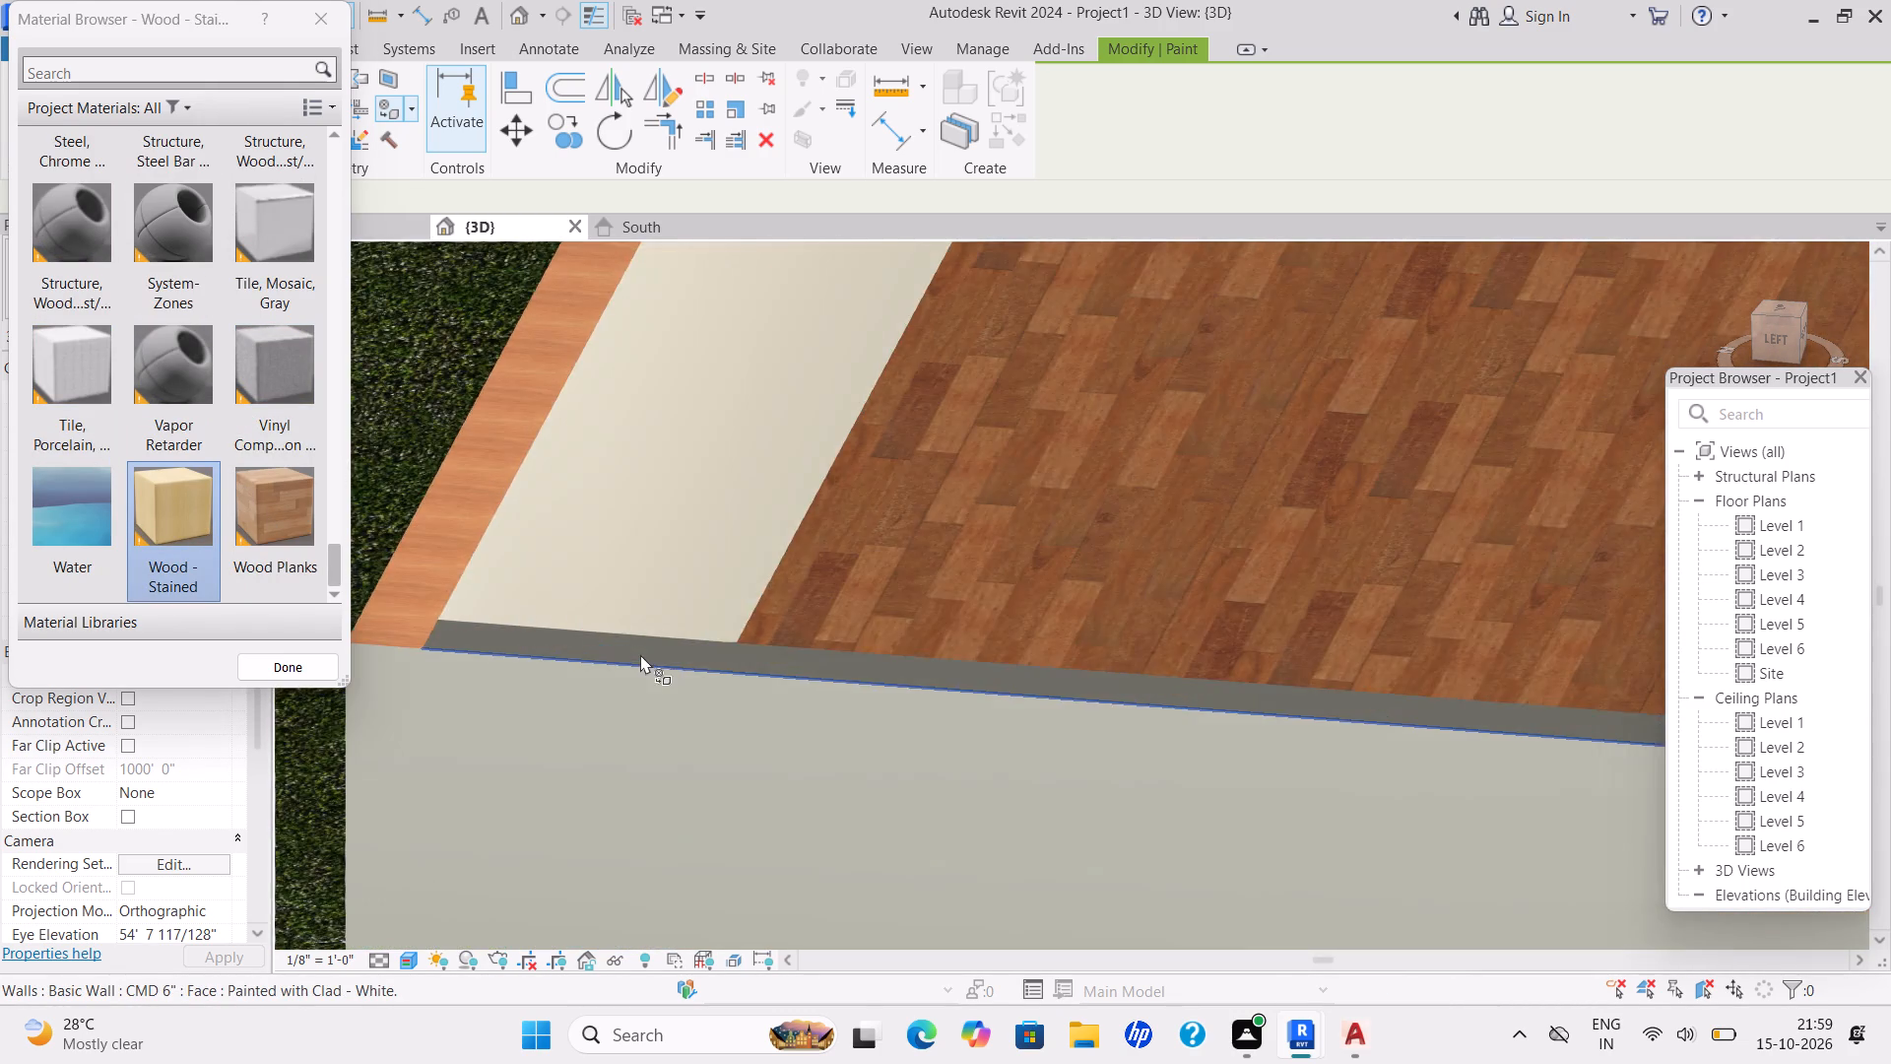
scroll(640, 654, up, 7)
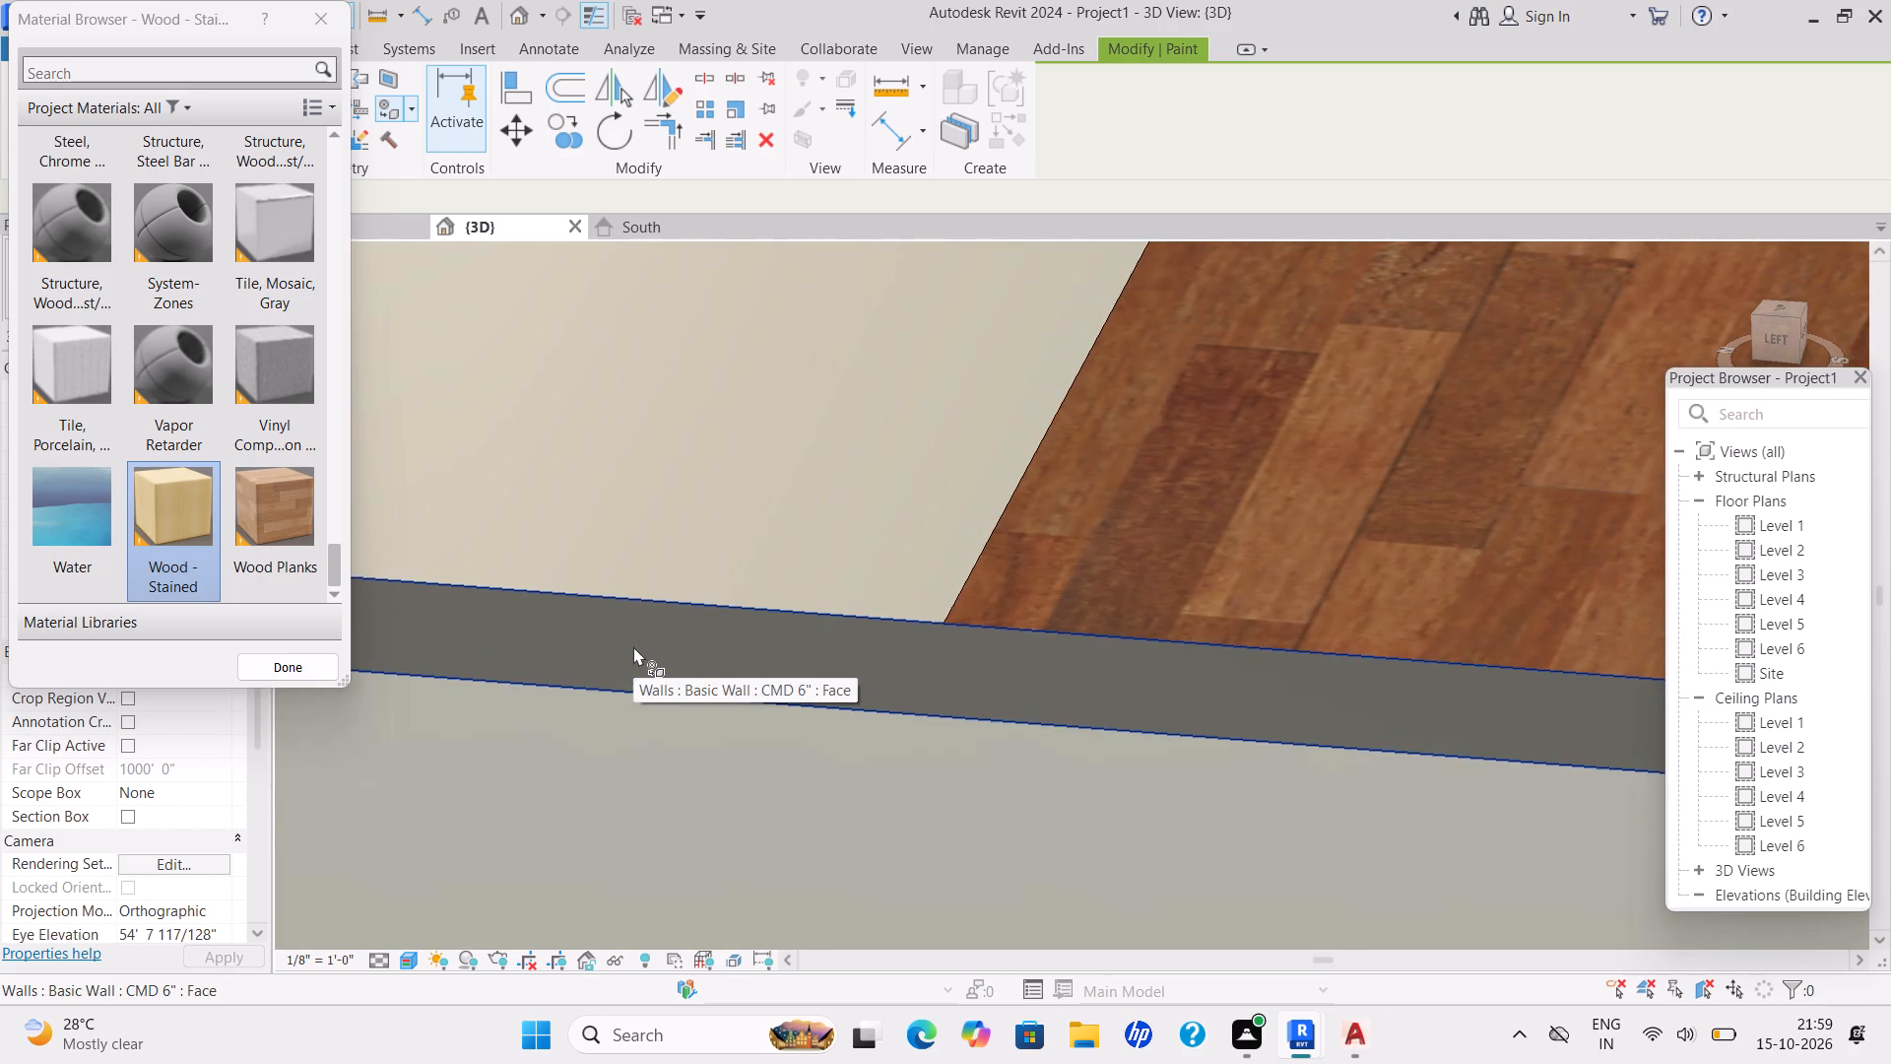
click(633, 646)
scroll(632, 646, down, 7)
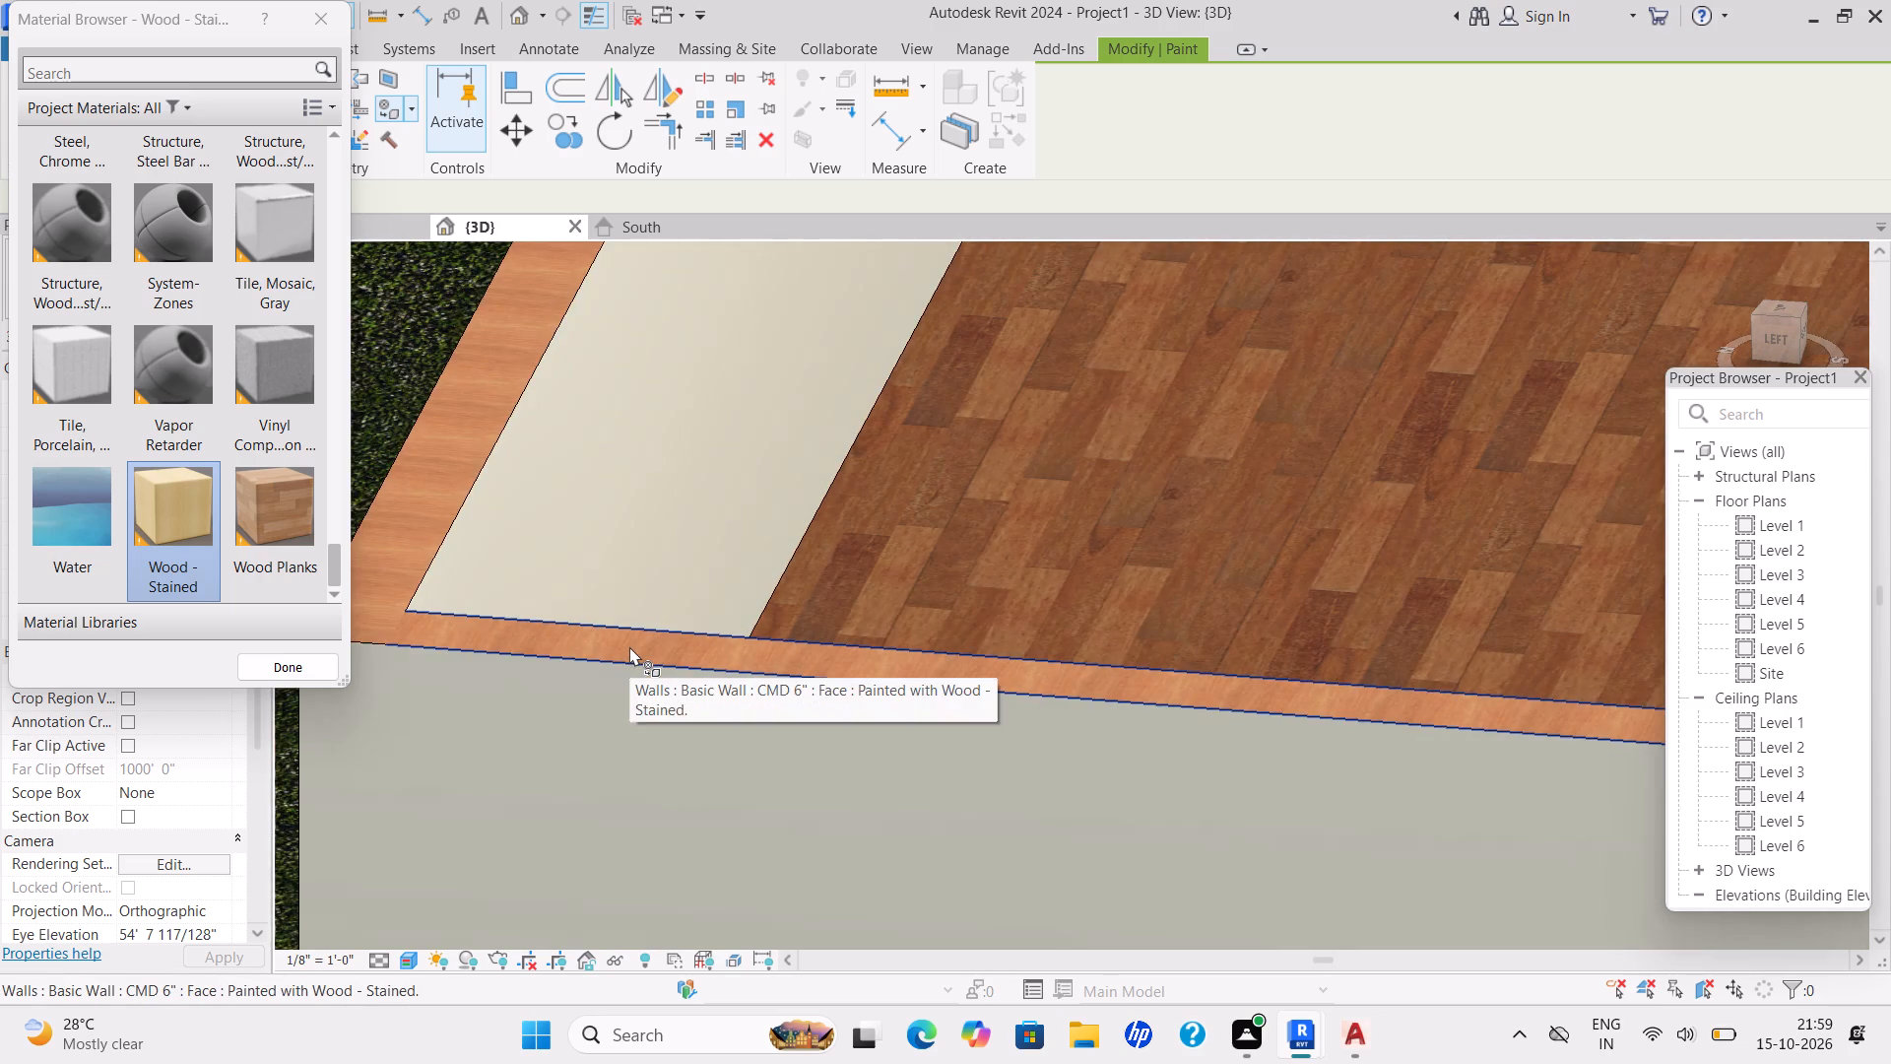
Find a project material for painting the enclosure walls at the far front corner beyond the gate.
scroll(629, 646, down, 11)
scroll(900, 667, down, 1)
middle_drag(900, 667, 627, 695)
scroll(663, 691, down, 1)
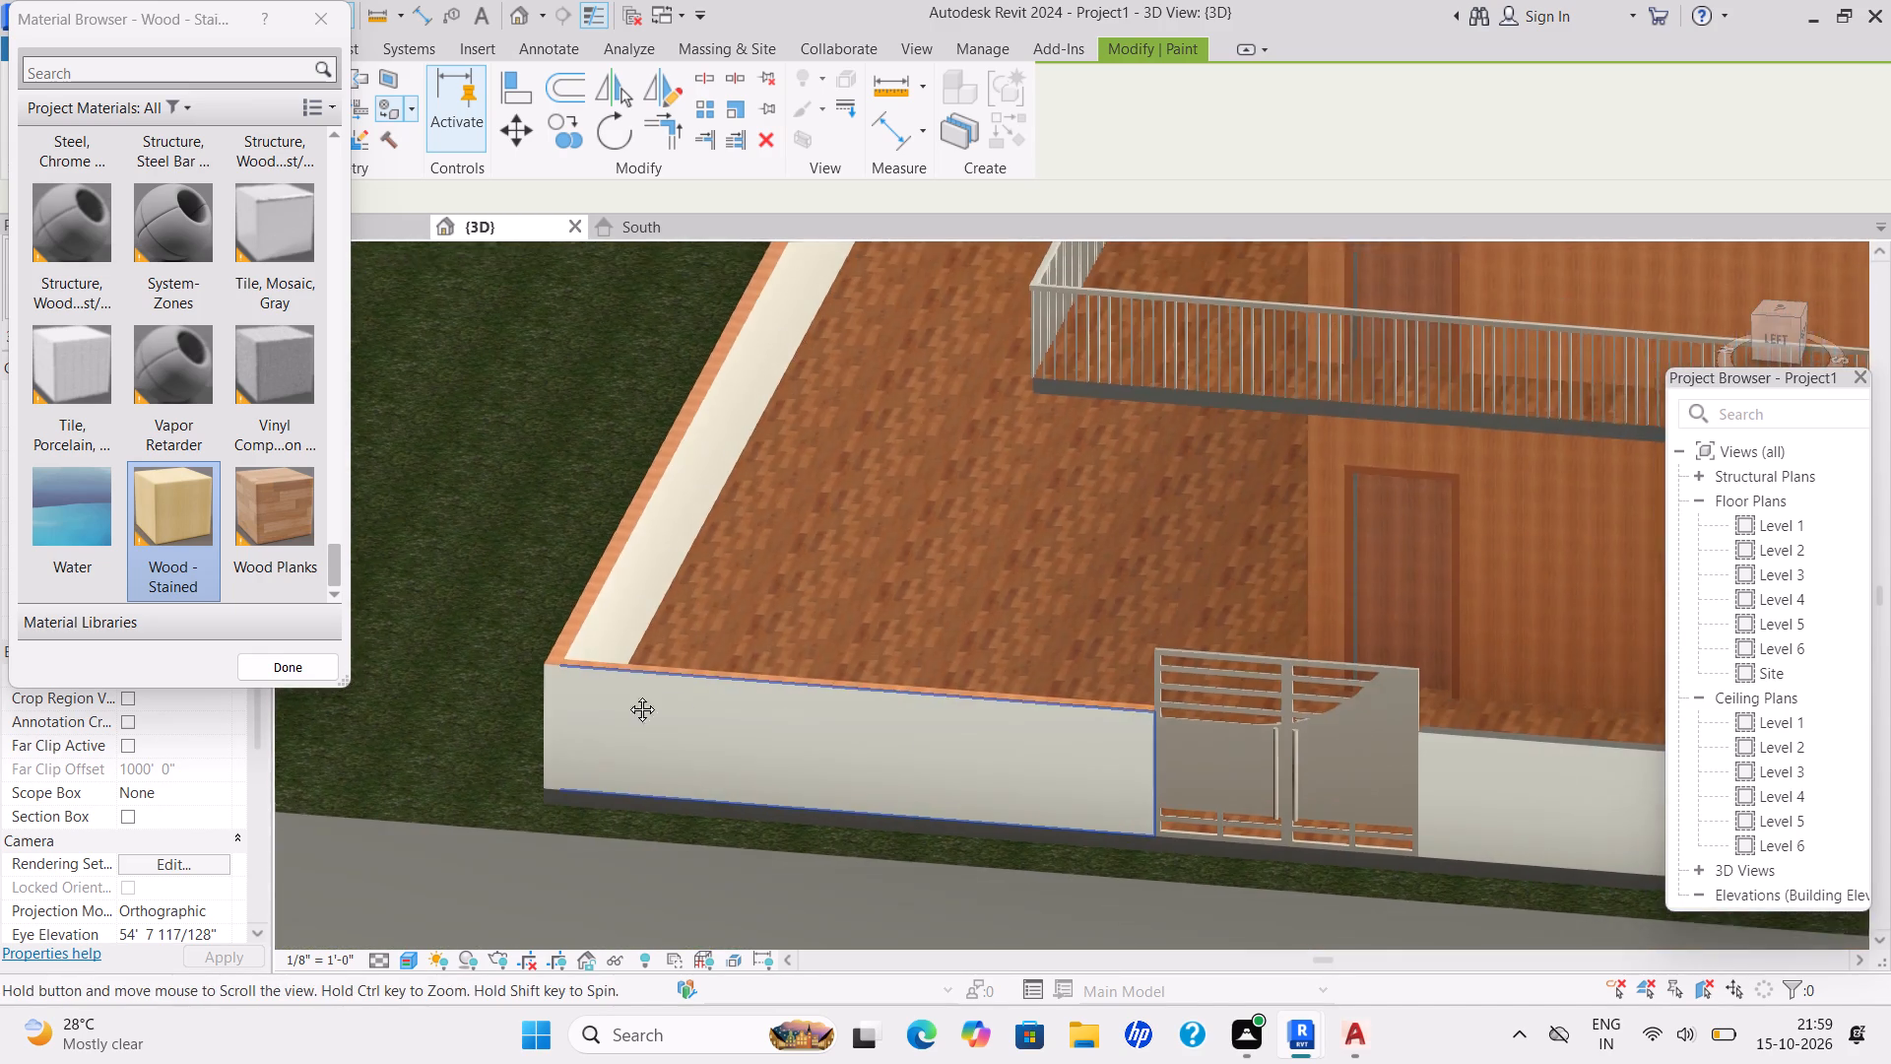
middle_drag(627, 695, 586, 700)
scroll(1008, 623, down, 1)
middle_drag(1003, 626, 537, 628)
scroll(571, 628, down, 1)
middle_drag(1273, 665, 929, 621)
scroll(1191, 669, down, 1)
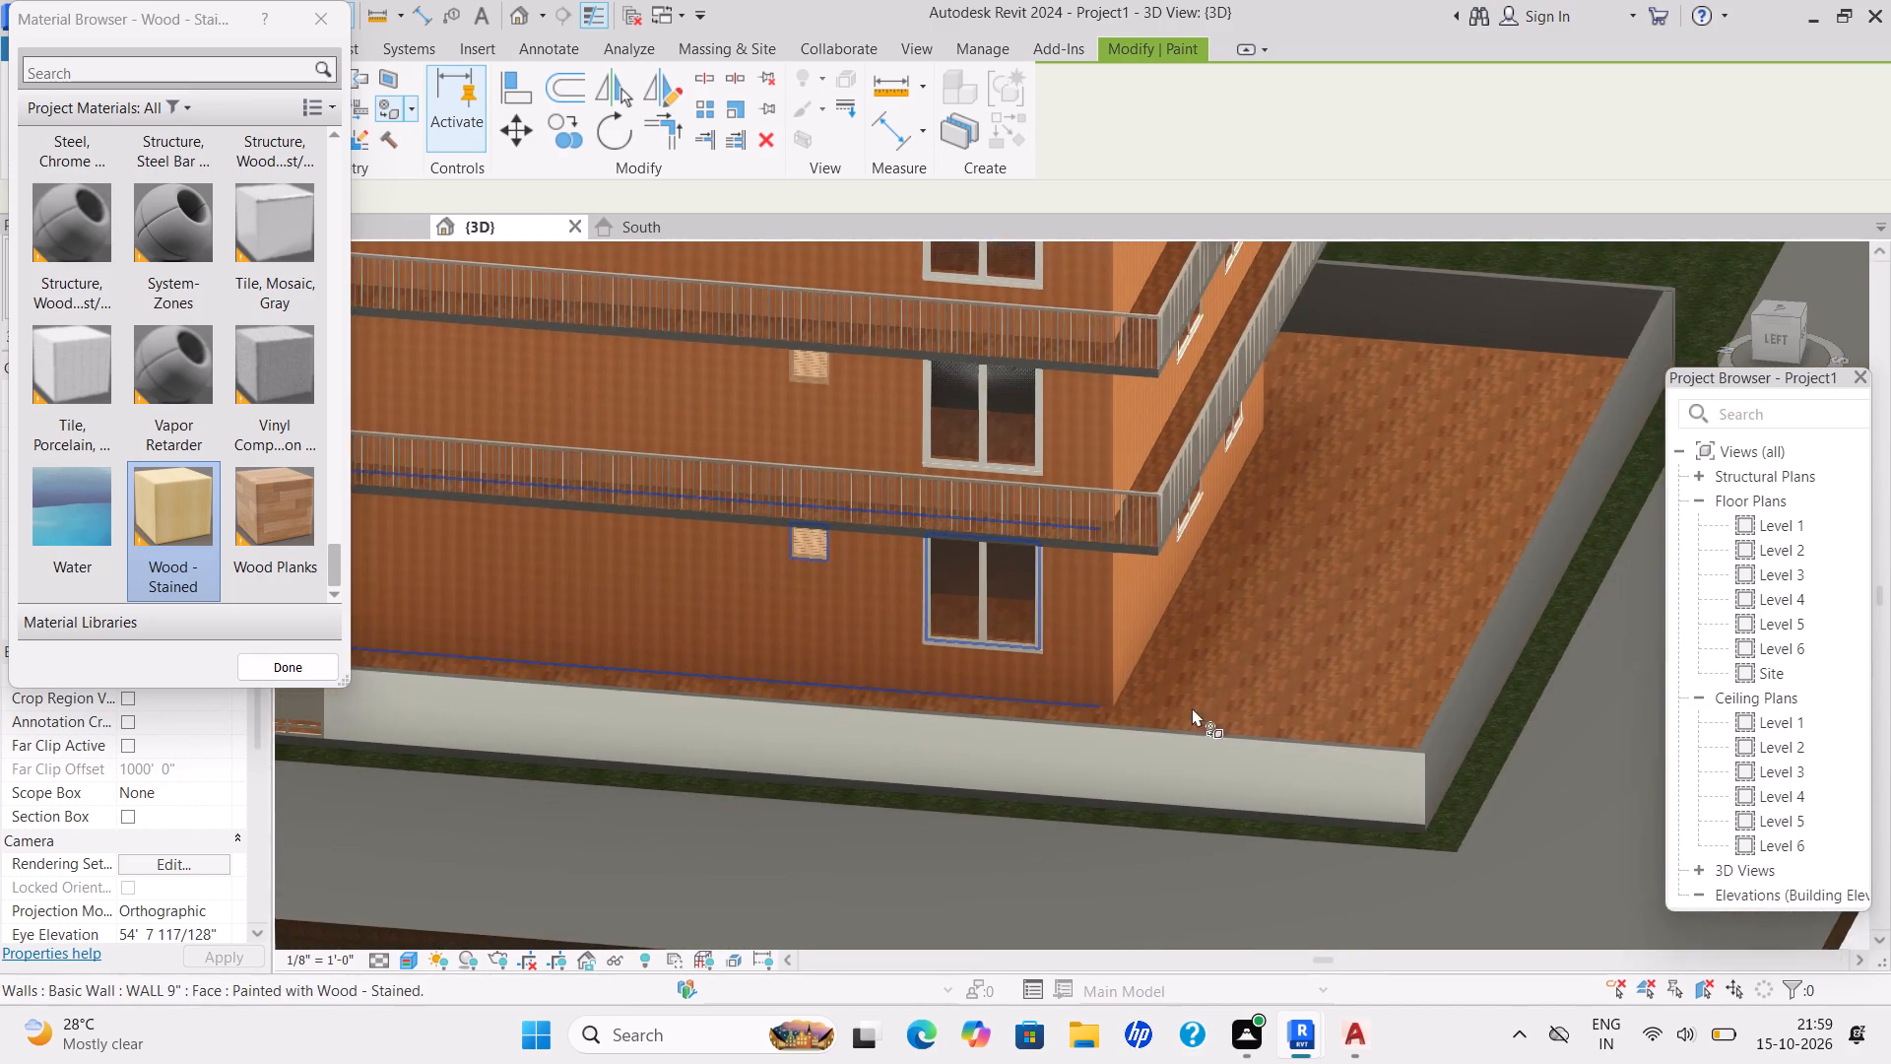
scroll(1518, 783, up, 4)
scroll(264, 355, up, 7)
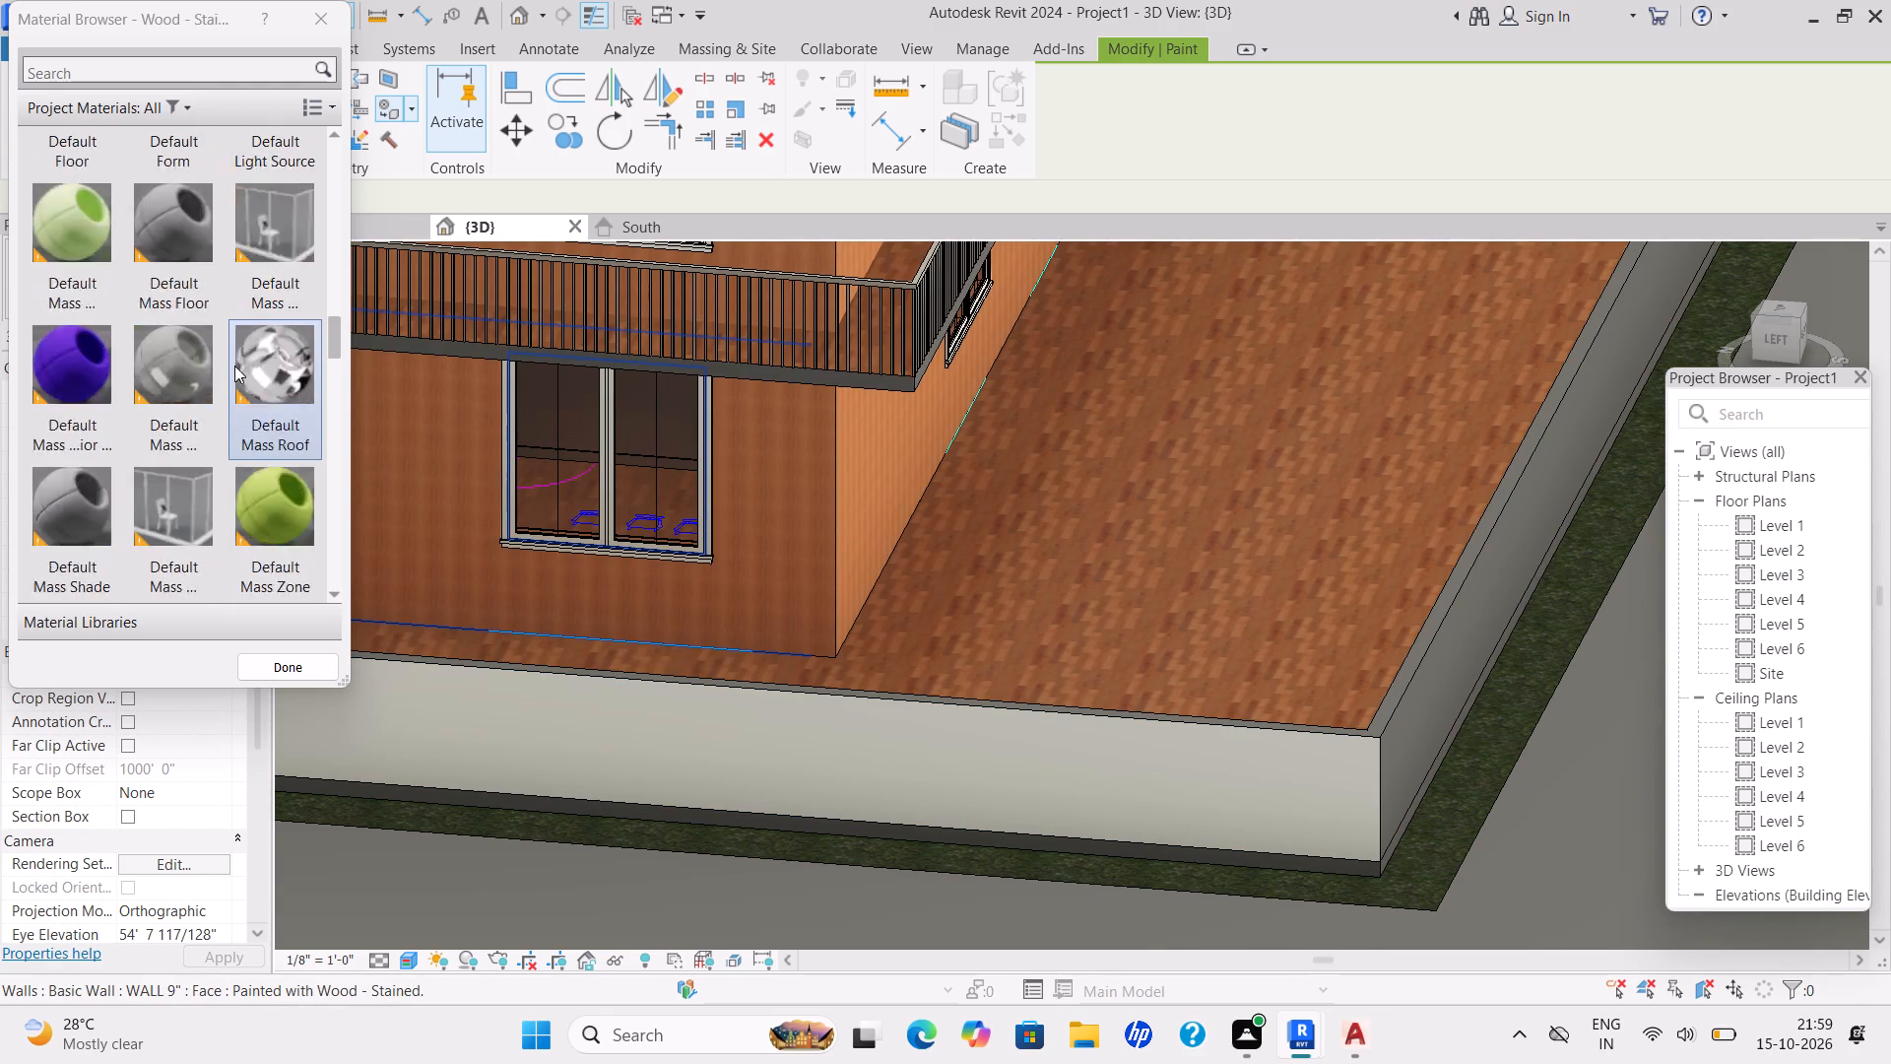
scroll(234, 366, up, 16)
scroll(224, 366, down, 8)
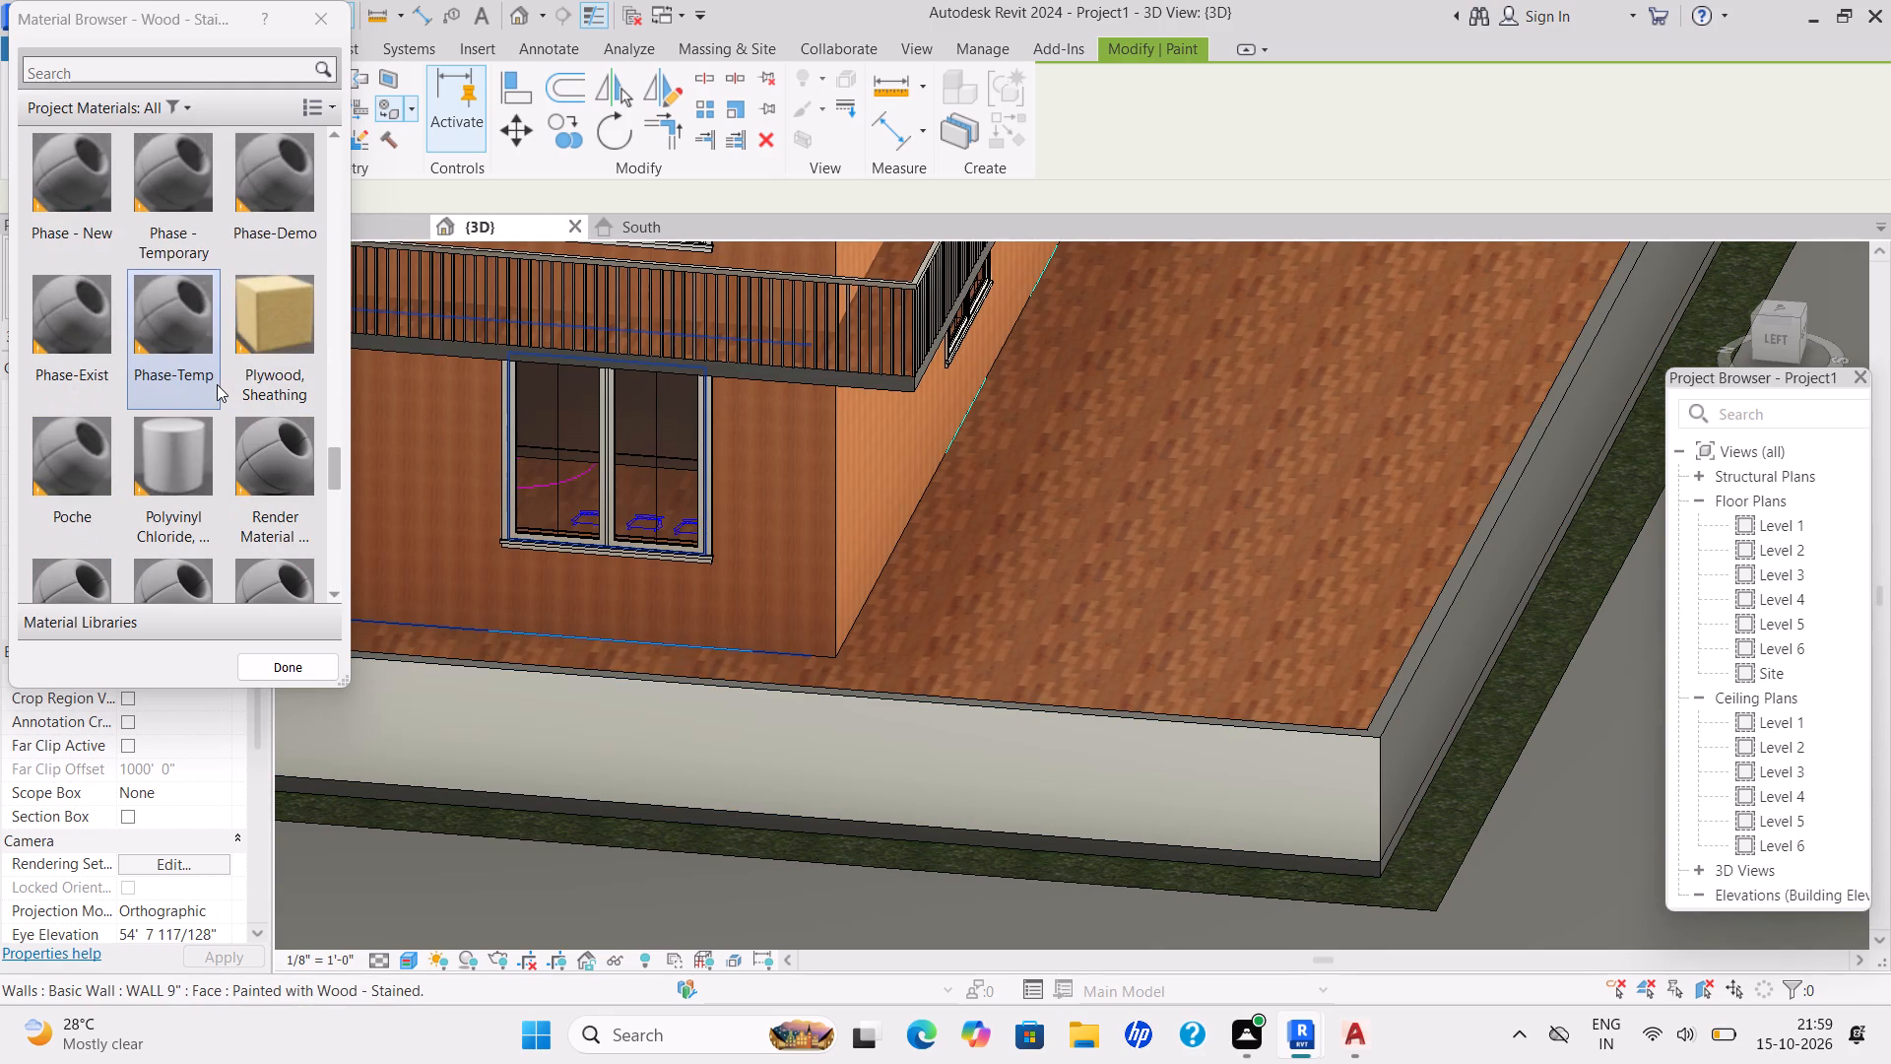
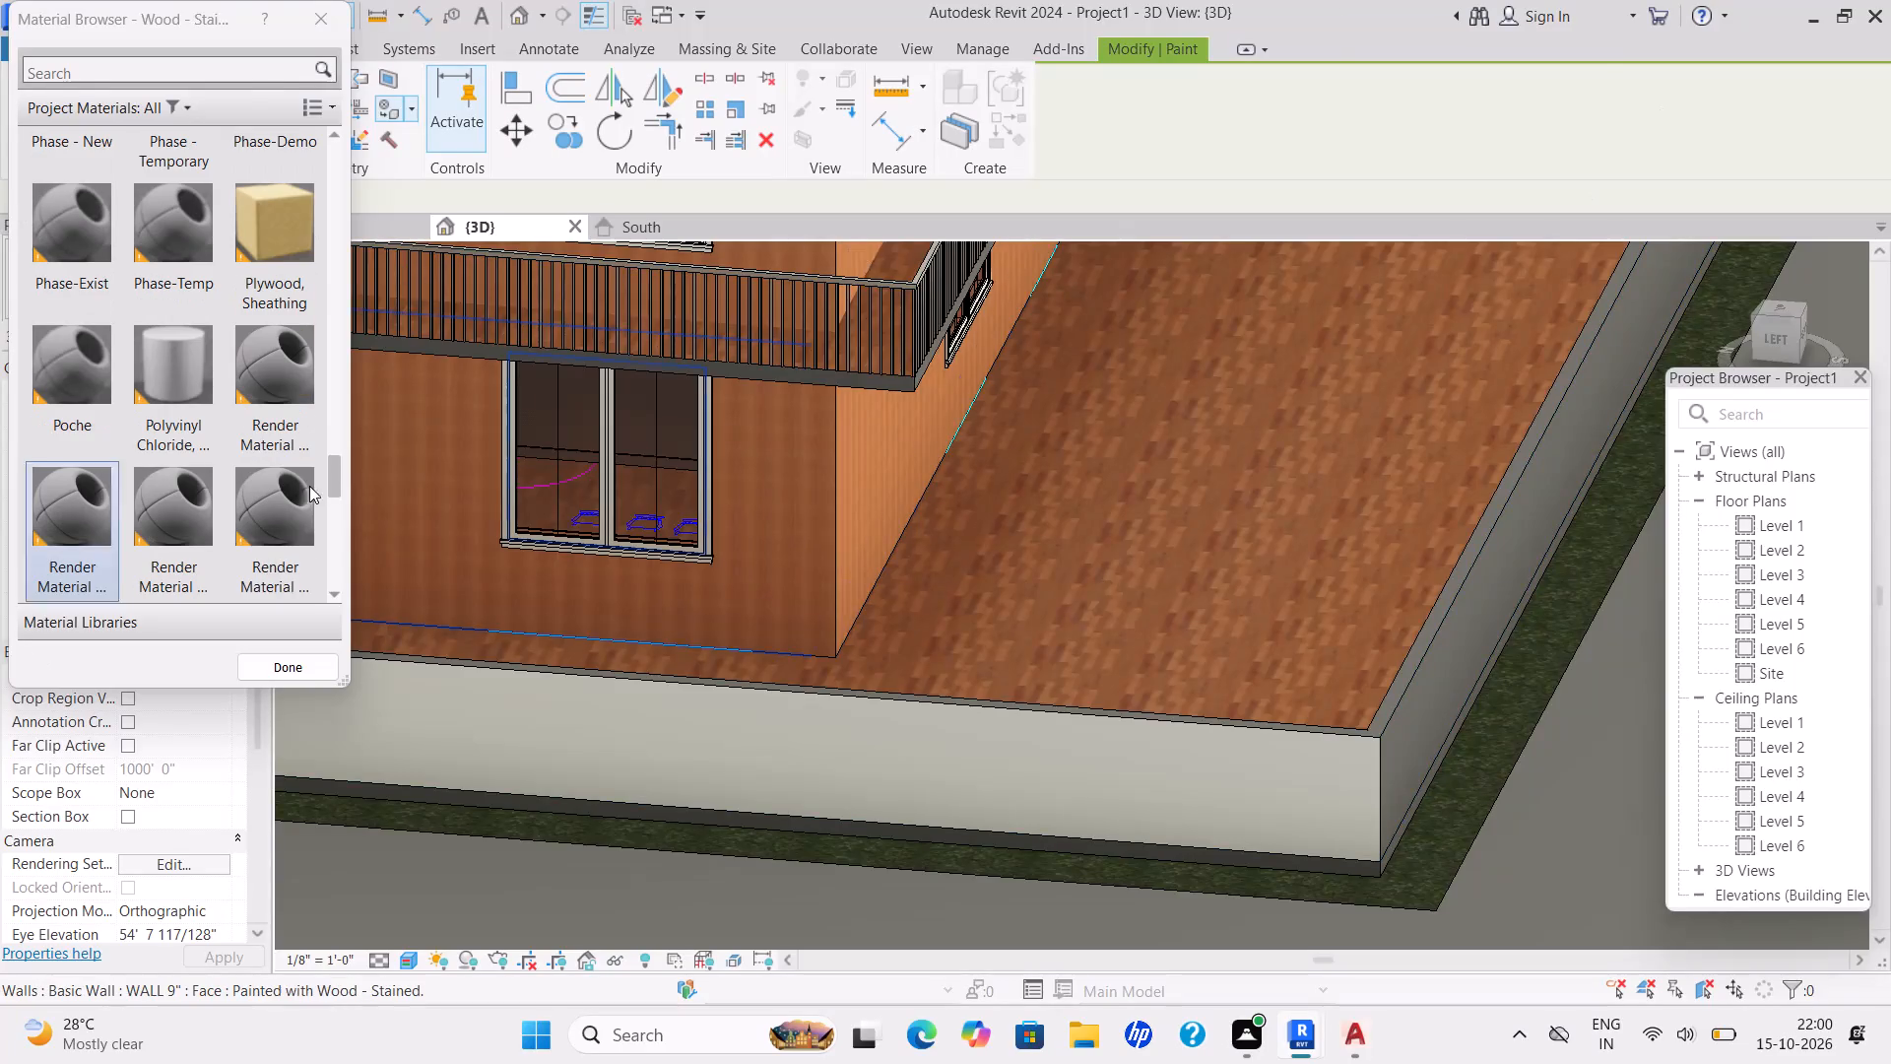
Examine the ground-floor front window and its sill at the building corner up close.
scroll(523, 505, up, 5)
scroll(752, 526, up, 4)
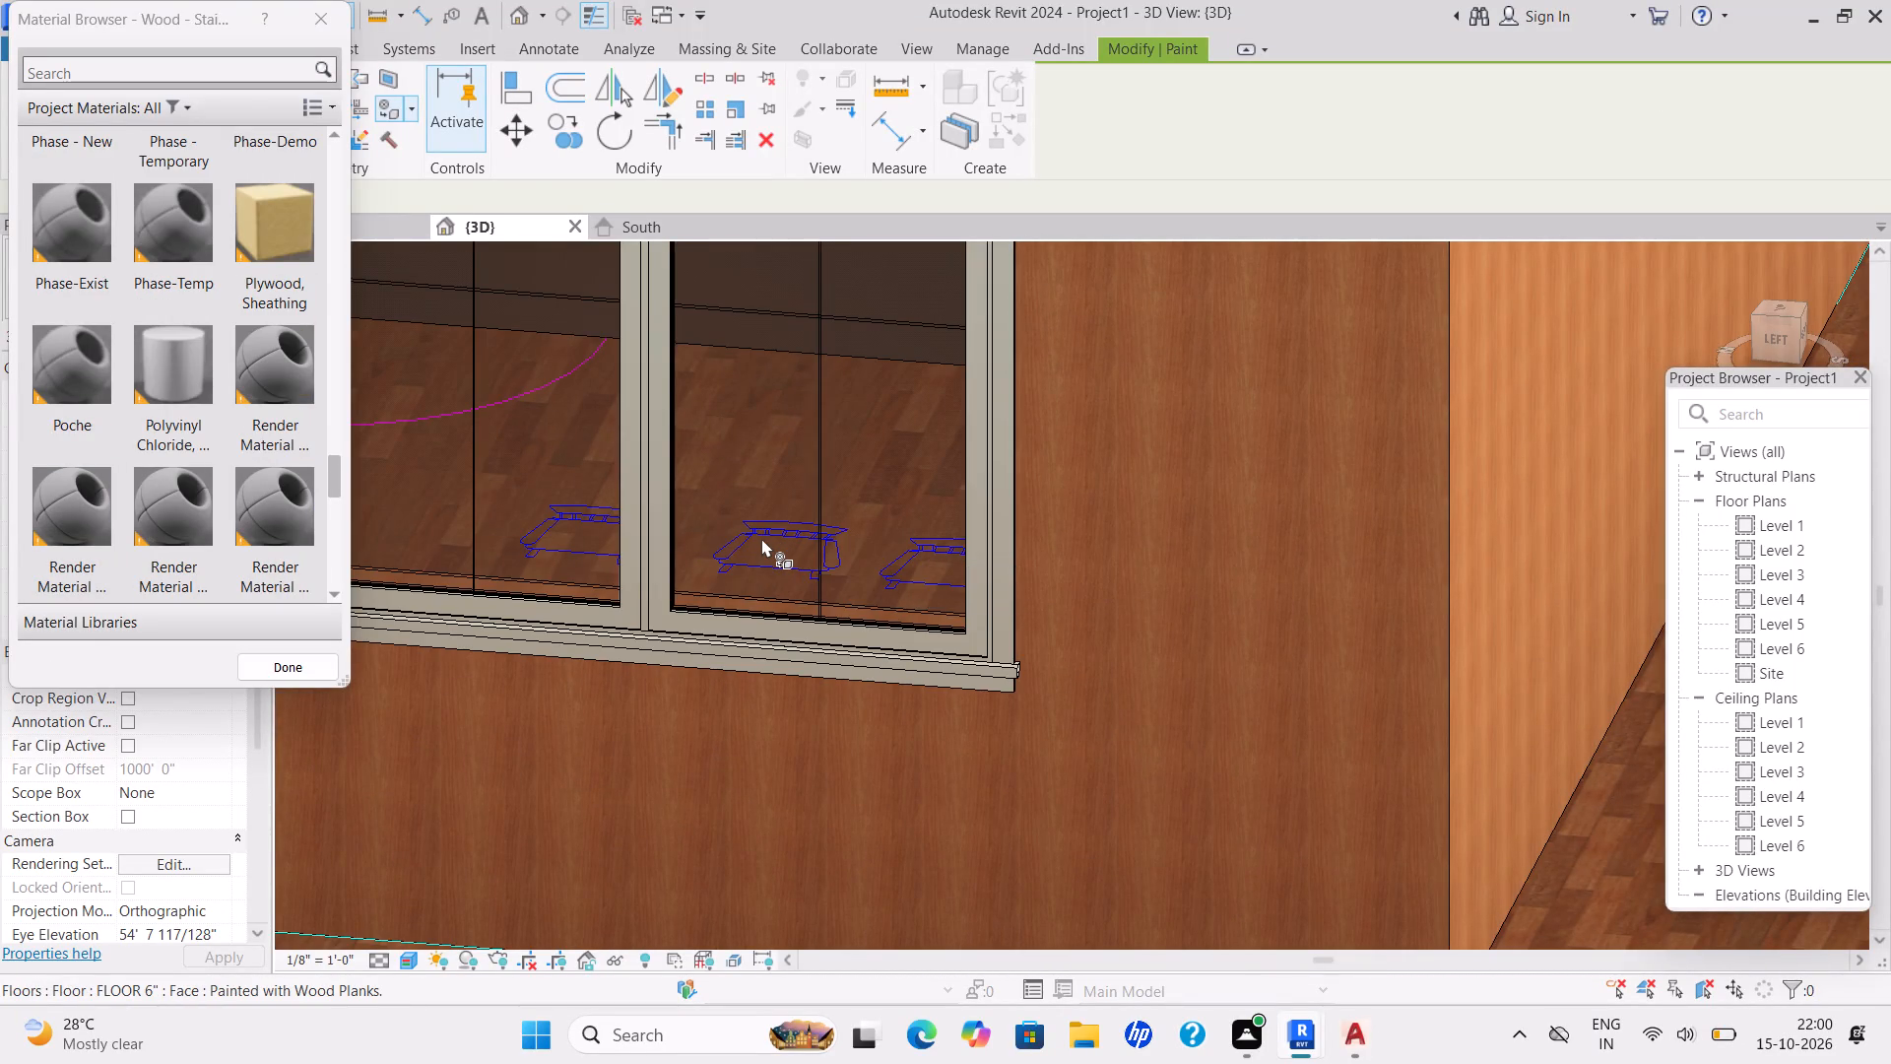
scroll(750, 539, up, 3)
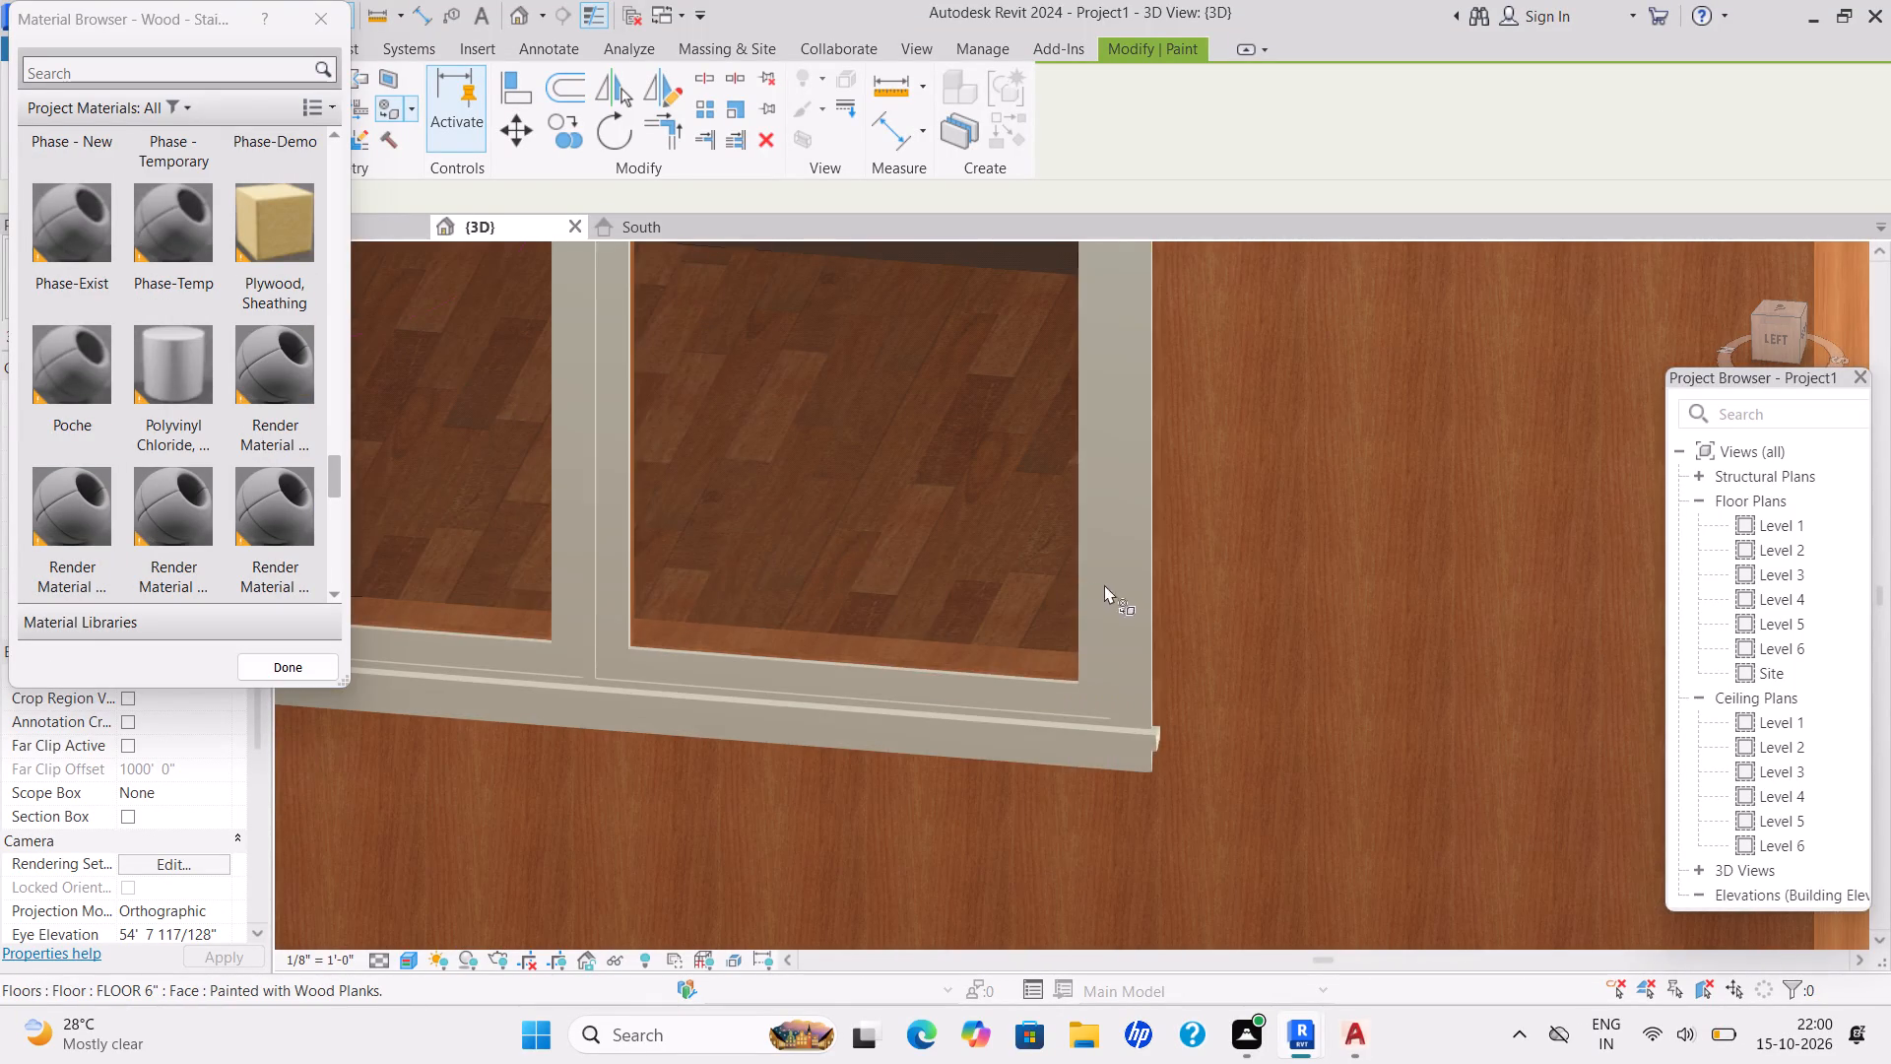
scroll(1106, 730, up, 4)
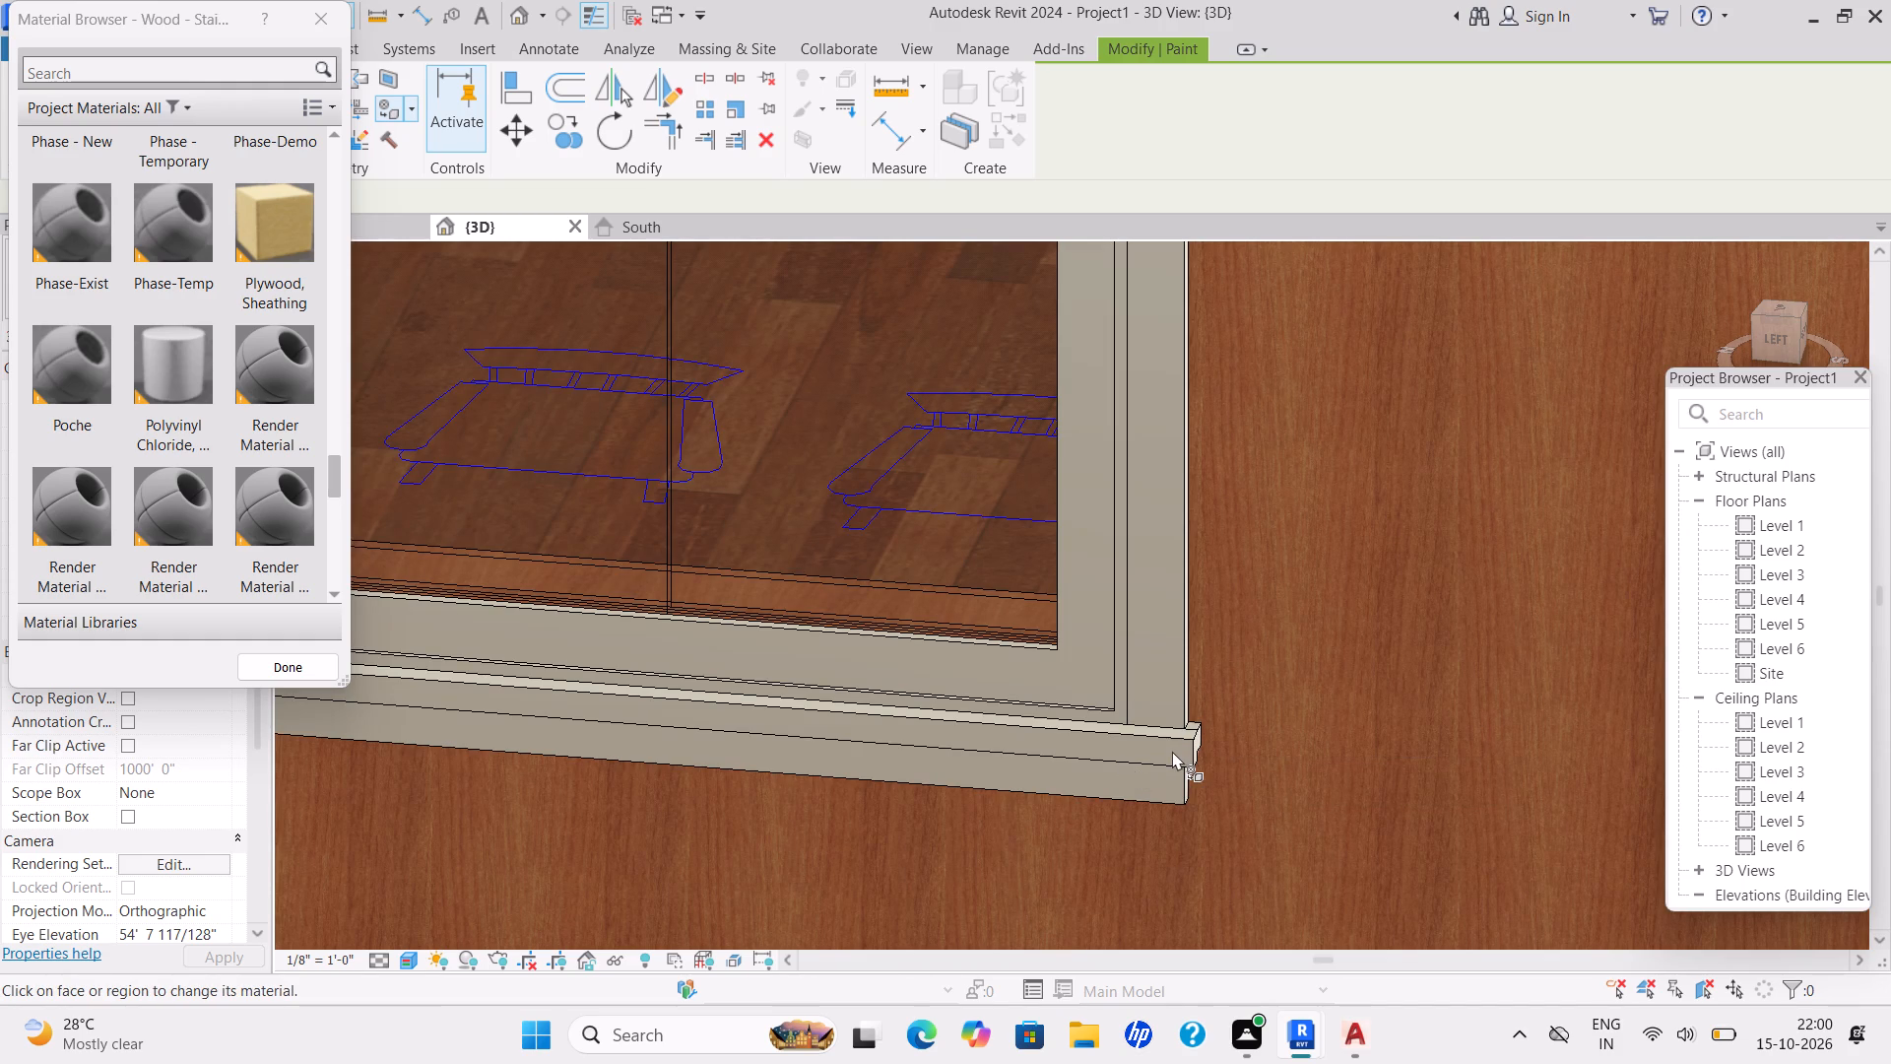
scroll(920, 719, down, 14)
middle_drag(941, 766, 975, 818)
scroll(978, 777, down, 7)
scroll(1081, 641, up, 4)
scroll(1059, 588, down, 6)
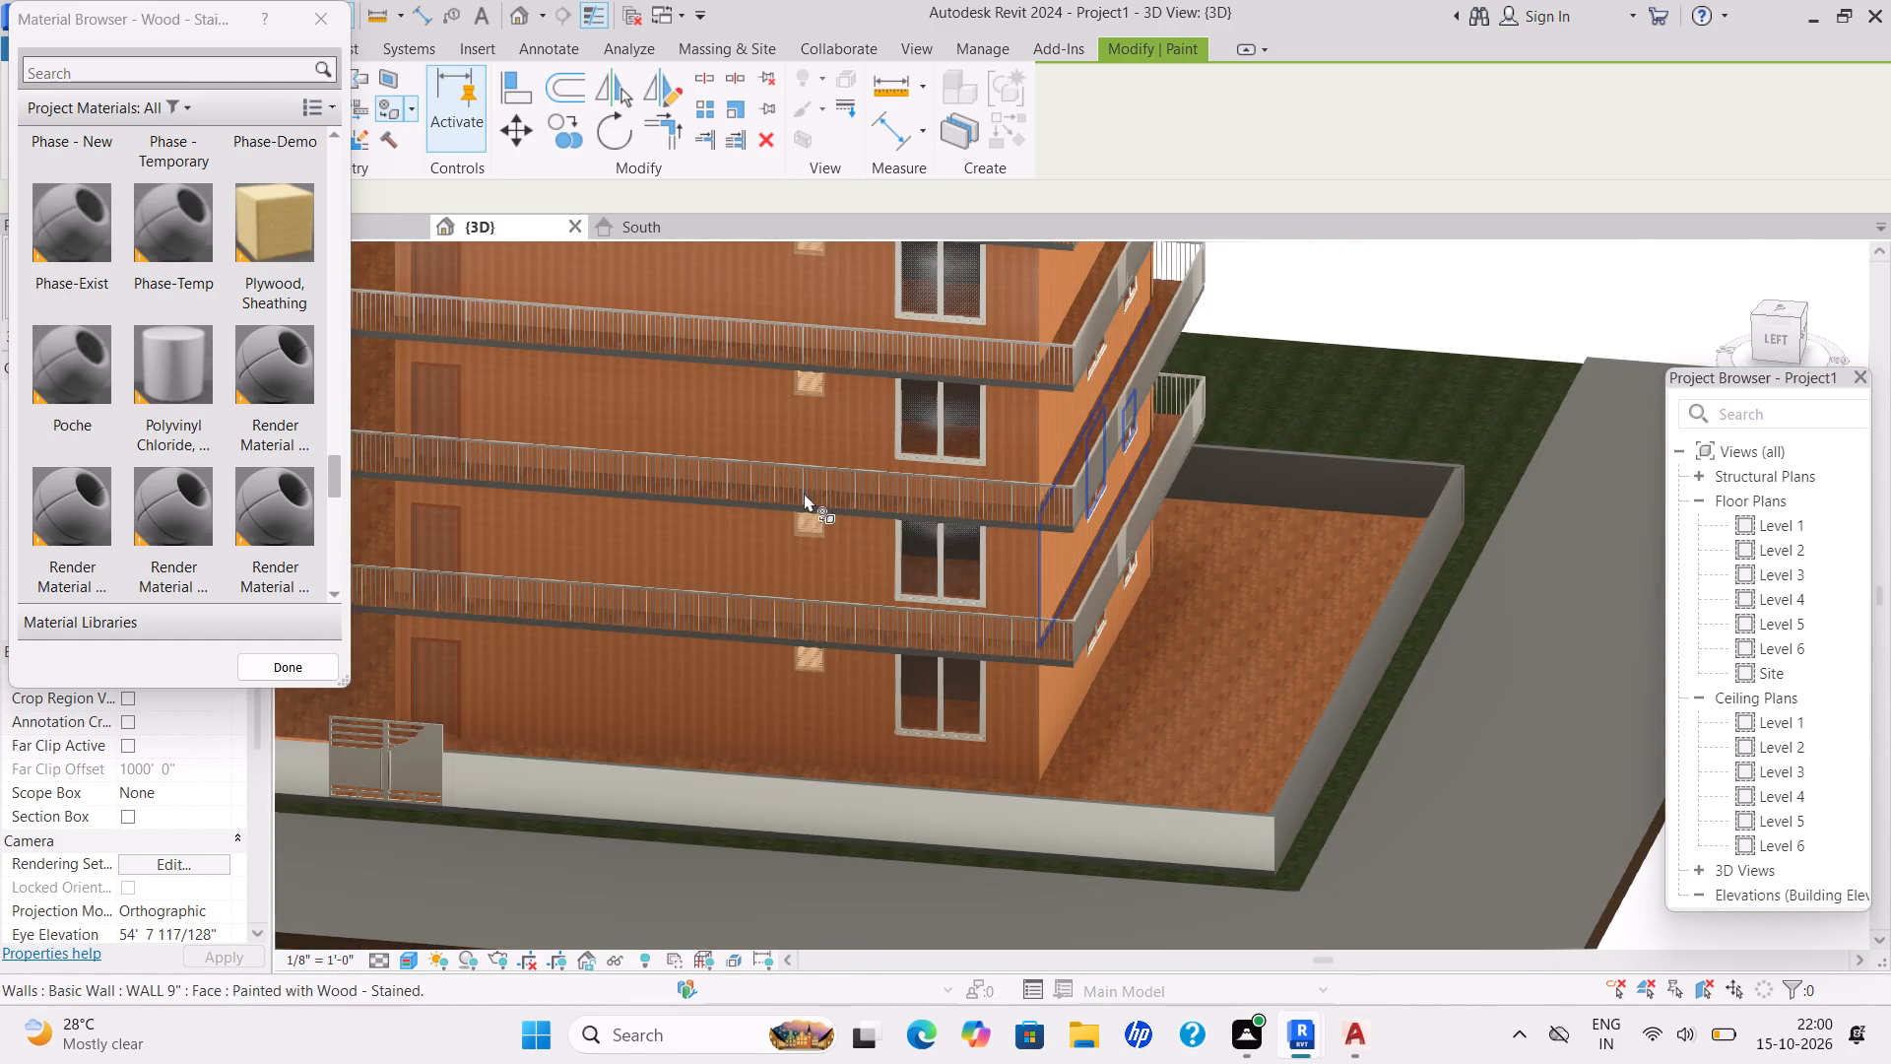
Paint the outer face of the road-side enclosure wall and the inner face of the rear enclosure wall with Clad - White.
scroll(244, 421, up, 19)
scroll(234, 411, down, 2)
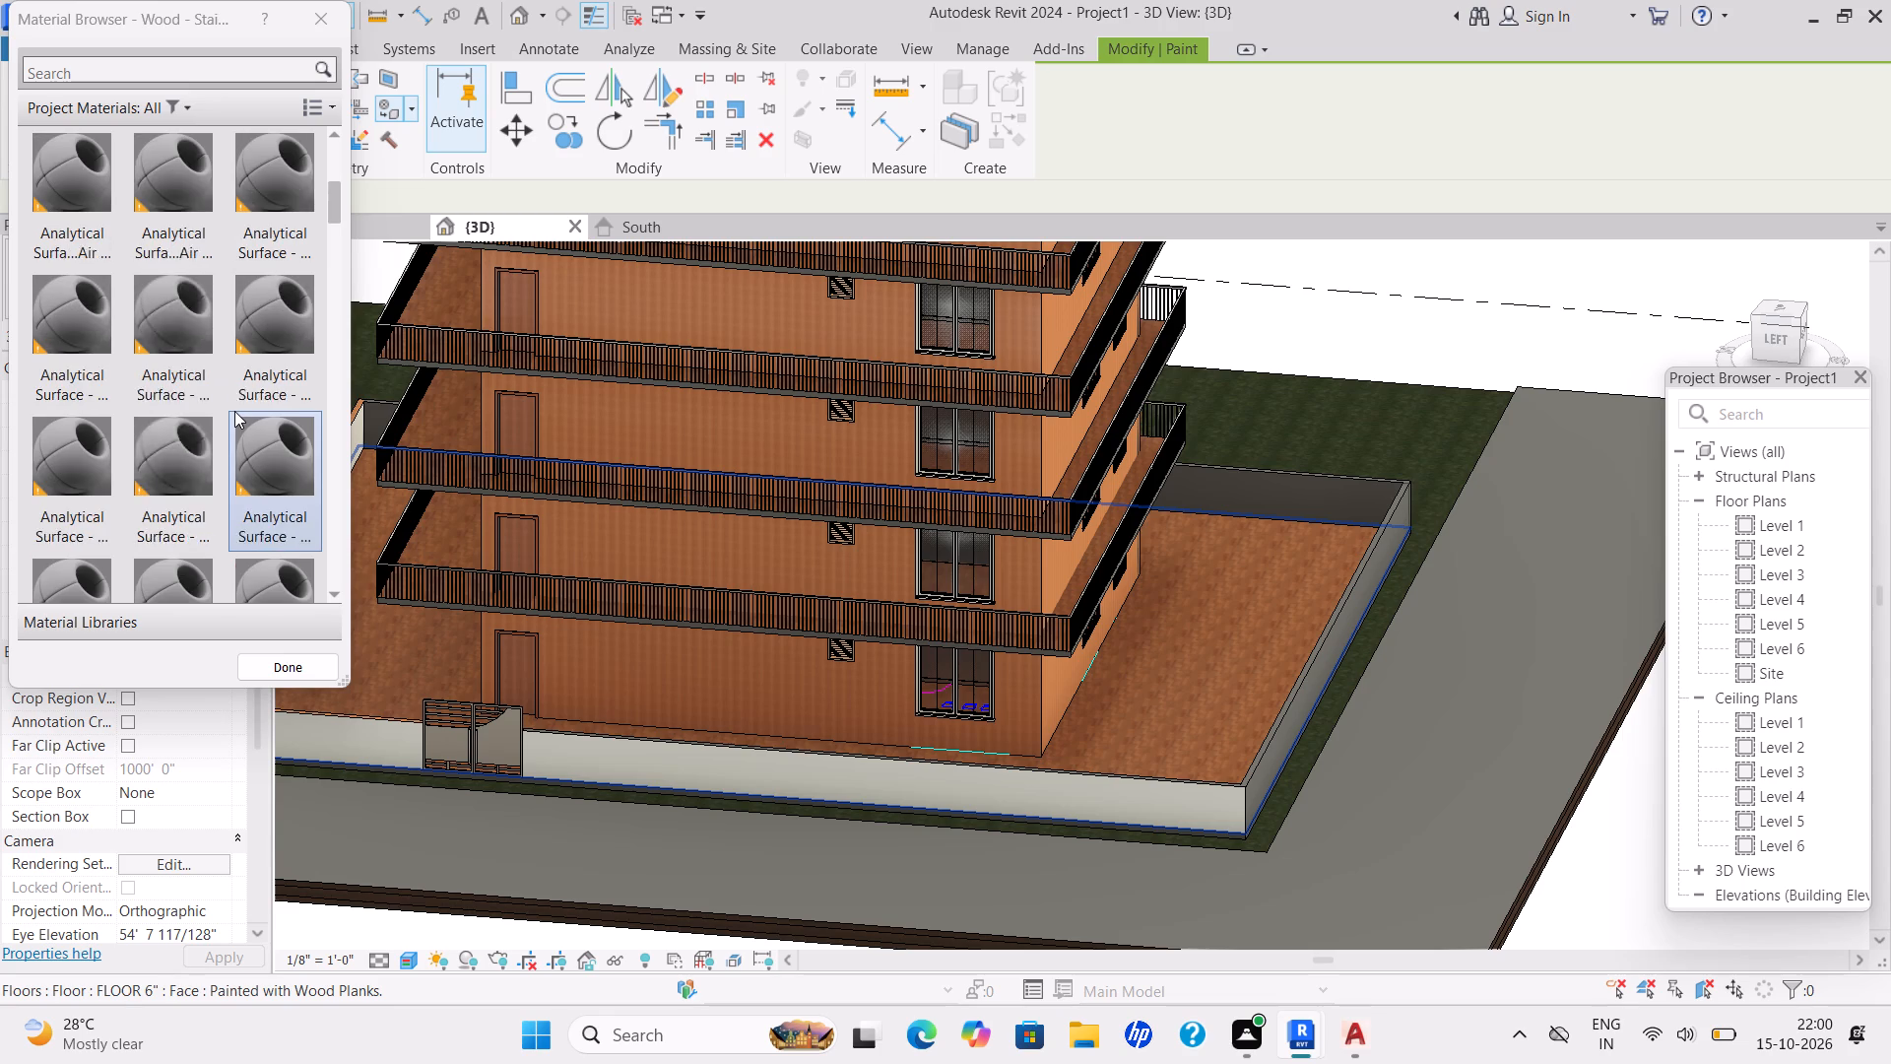
scroll(230, 411, up, 7)
scroll(230, 411, down, 3)
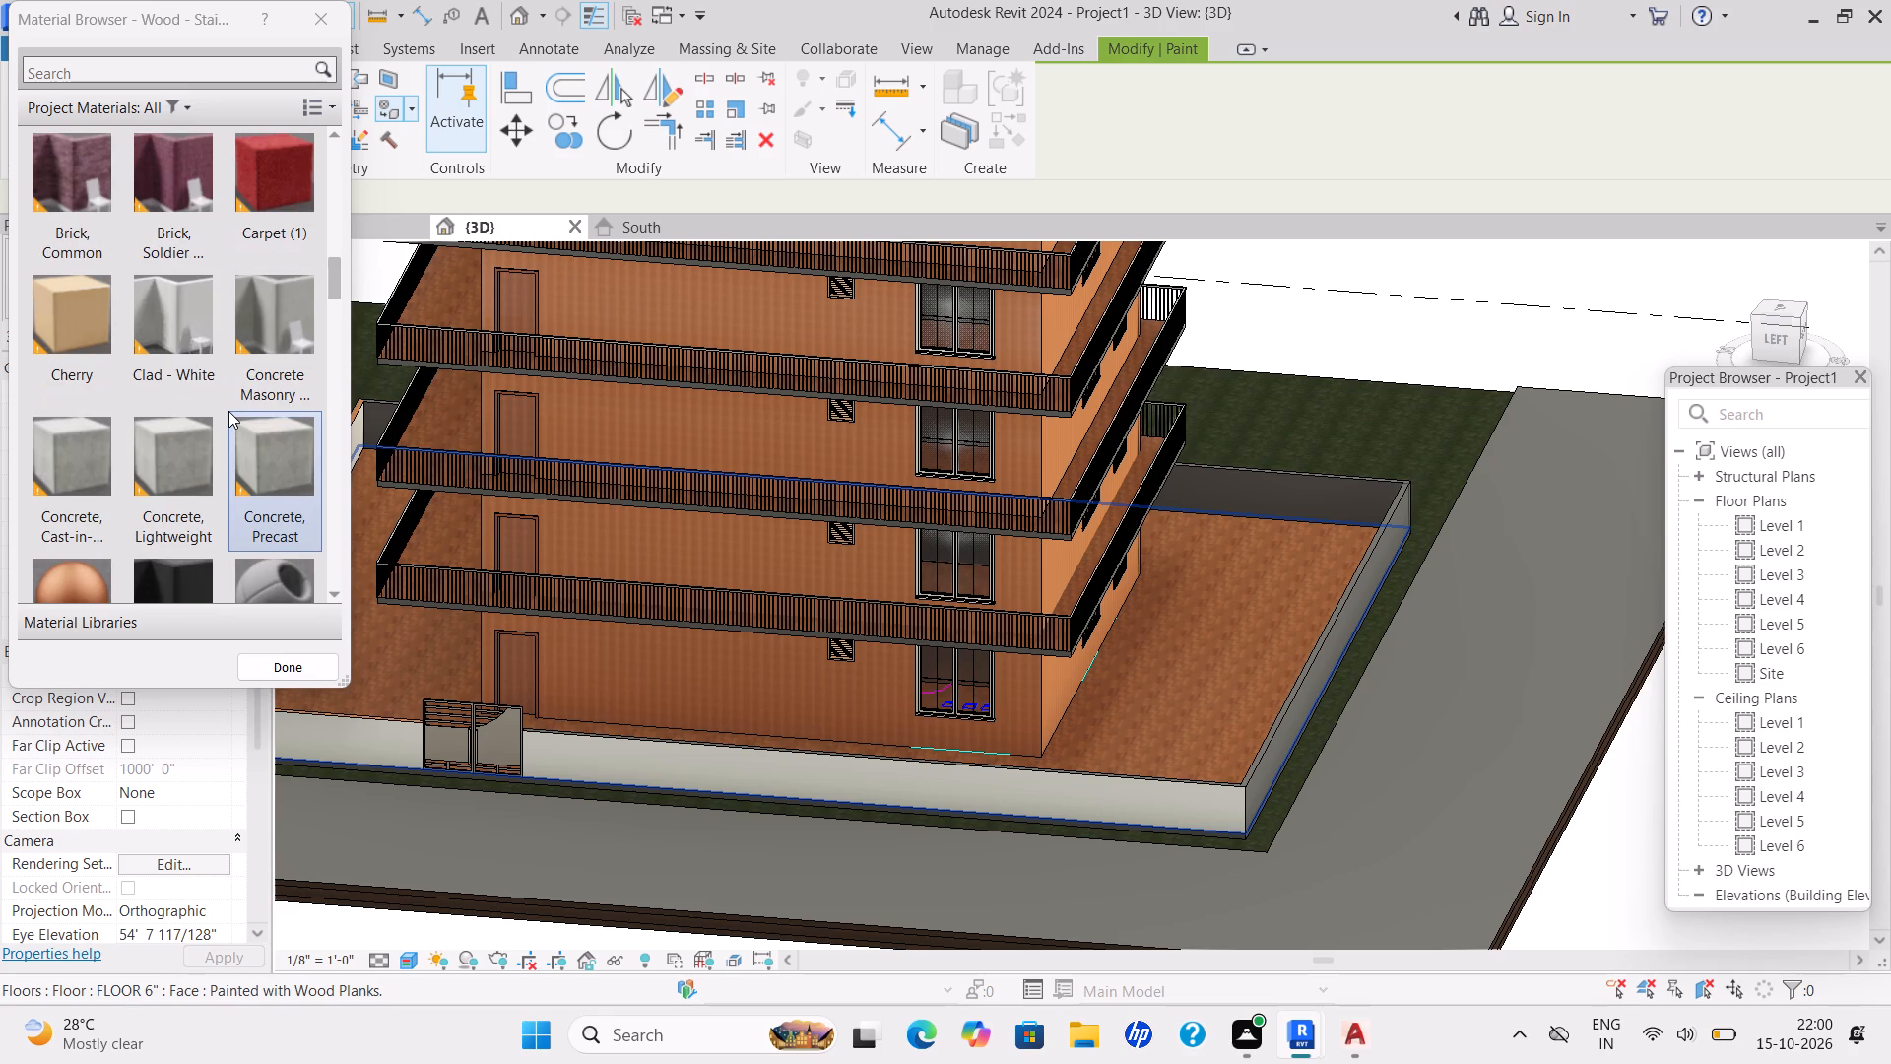
click(197, 375)
scroll(1278, 744, up, 5)
click(1278, 744)
scroll(1278, 723, down, 3)
middle_drag(1273, 769, 1246, 844)
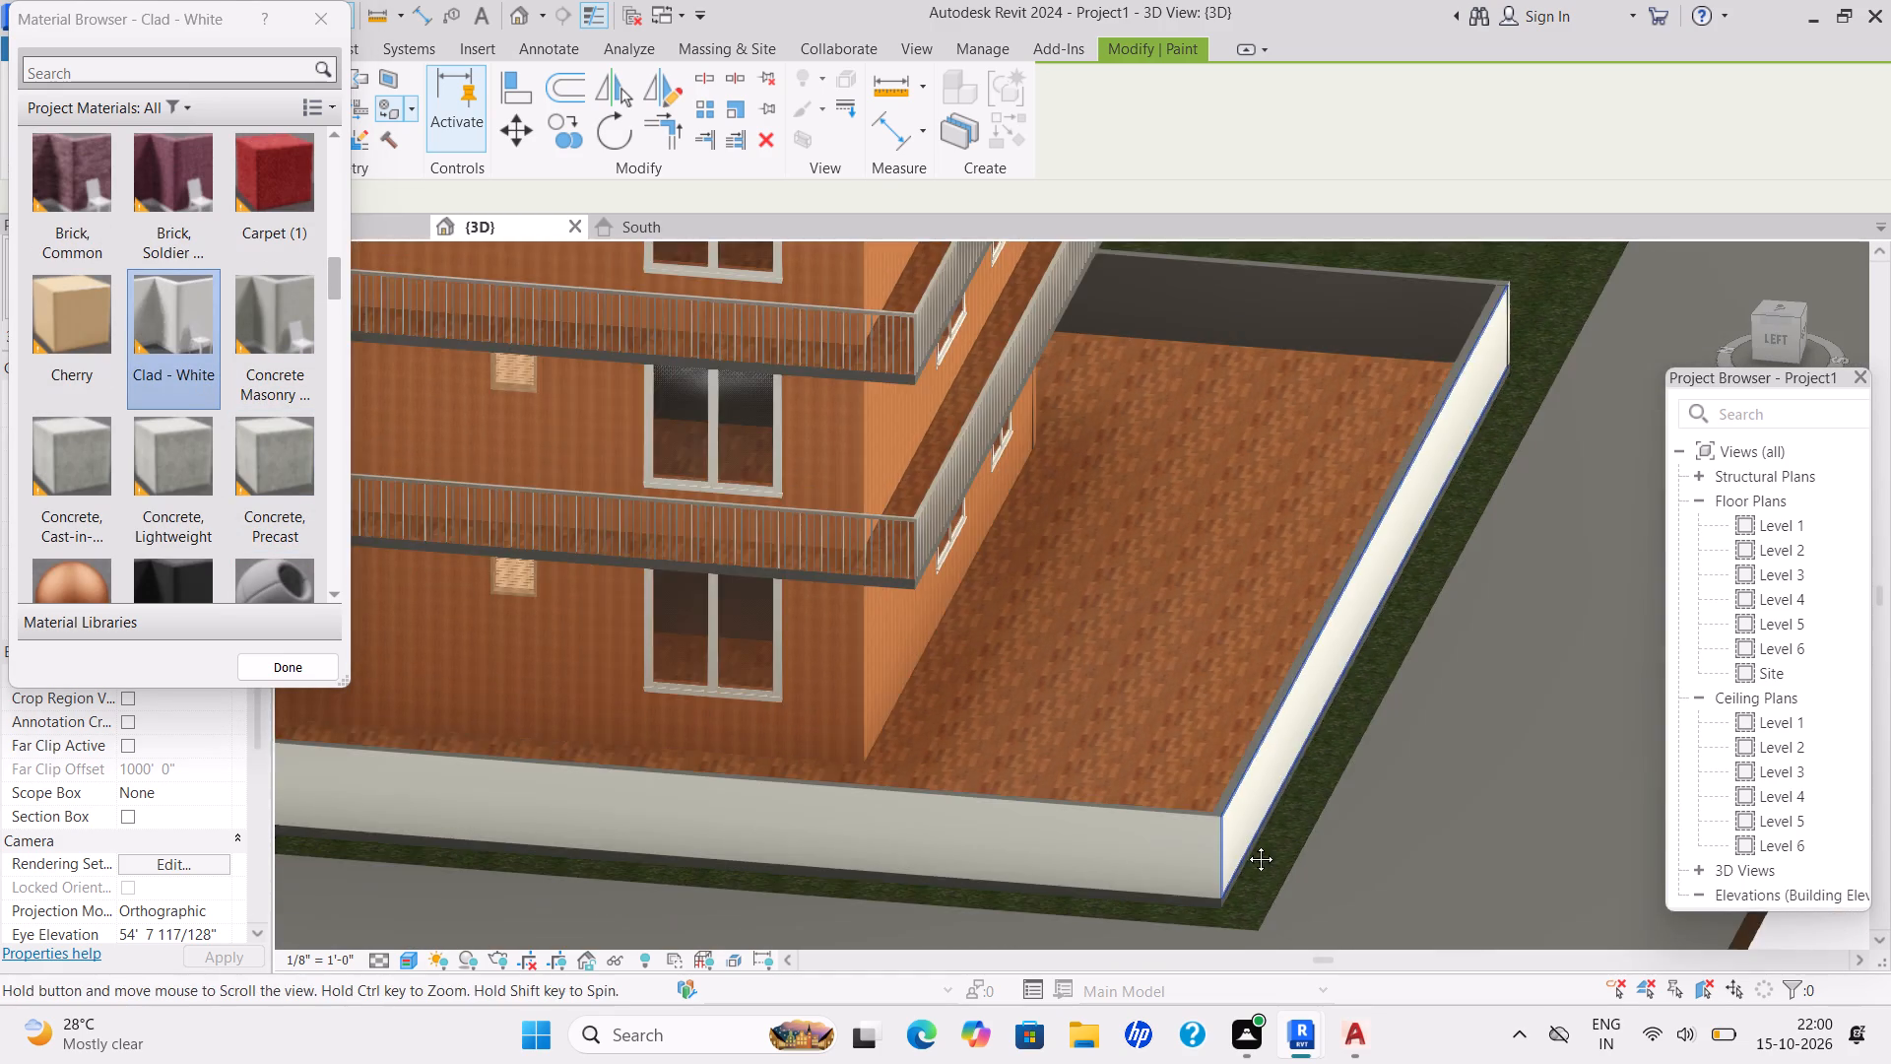
middle_drag(1246, 844, 1209, 950)
click(1233, 607)
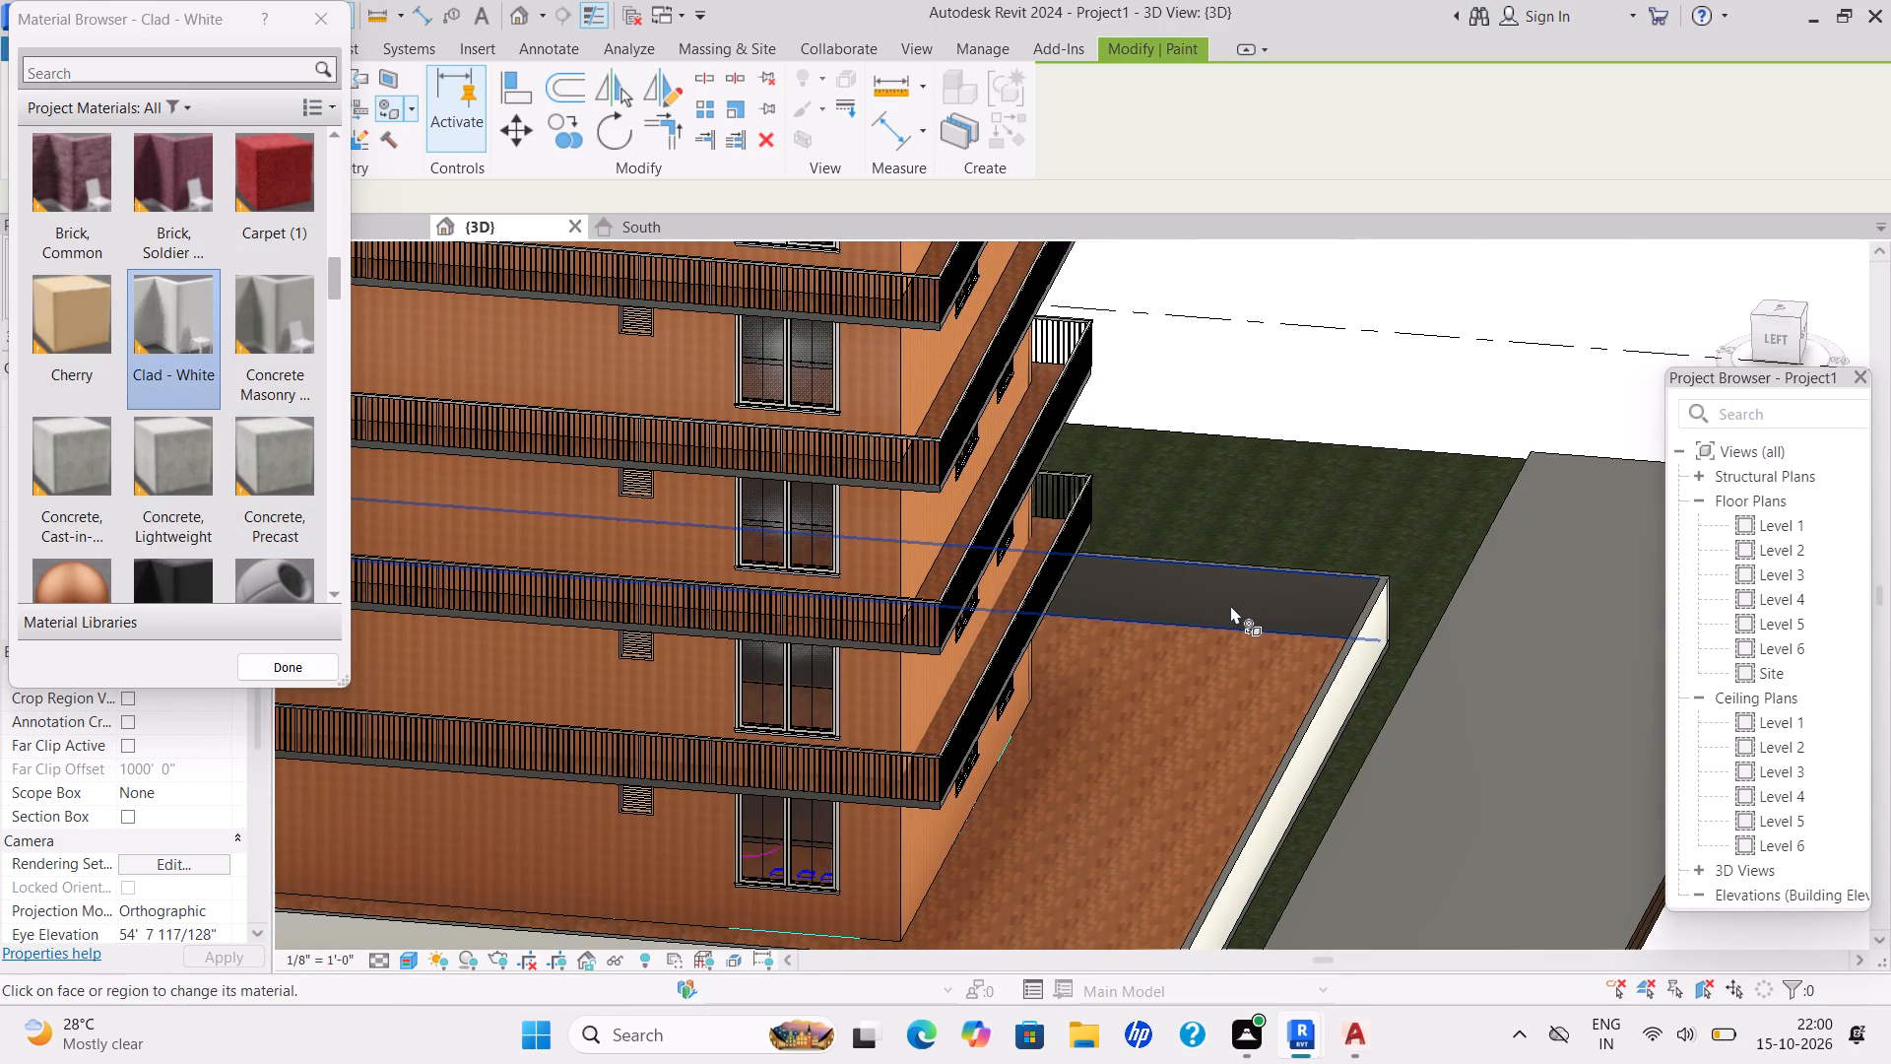
scroll(1226, 605, down, 8)
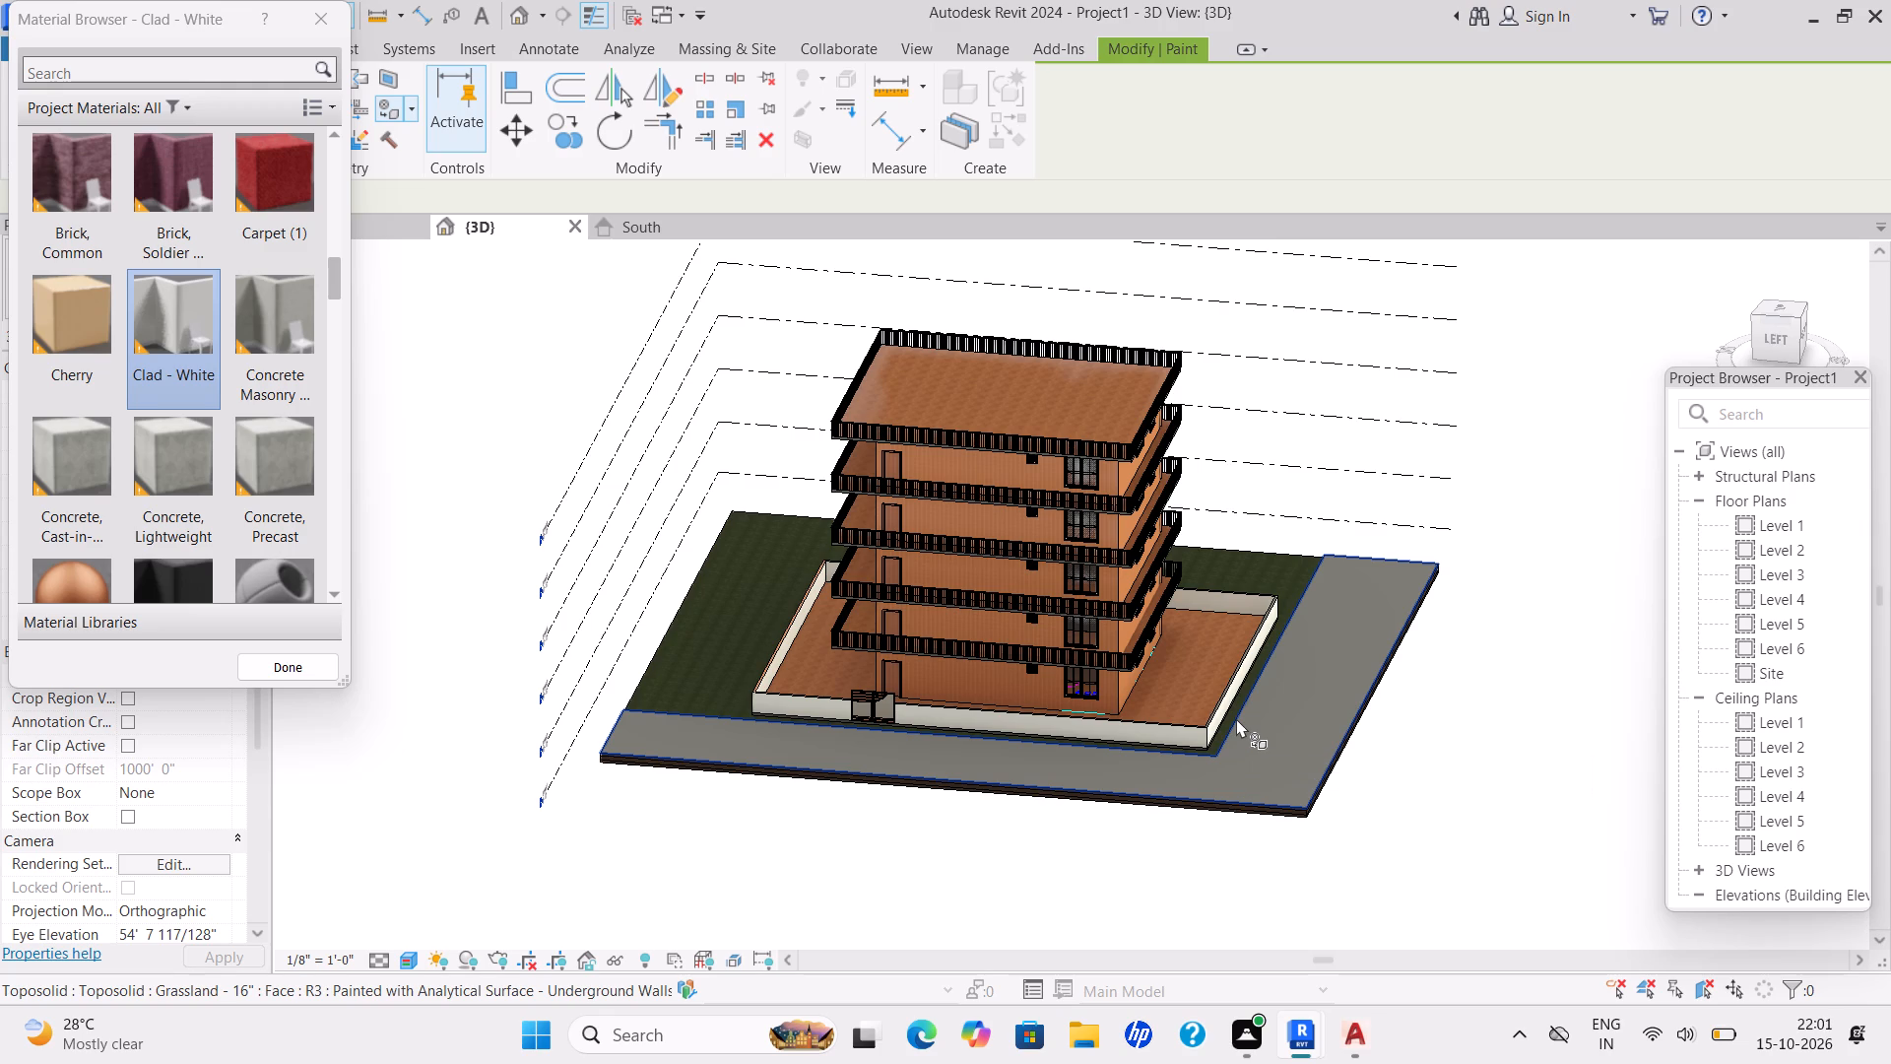
Paint the top face of the road-side enclosure wall with the project material Cherry.
scroll(1236, 718, up, 2)
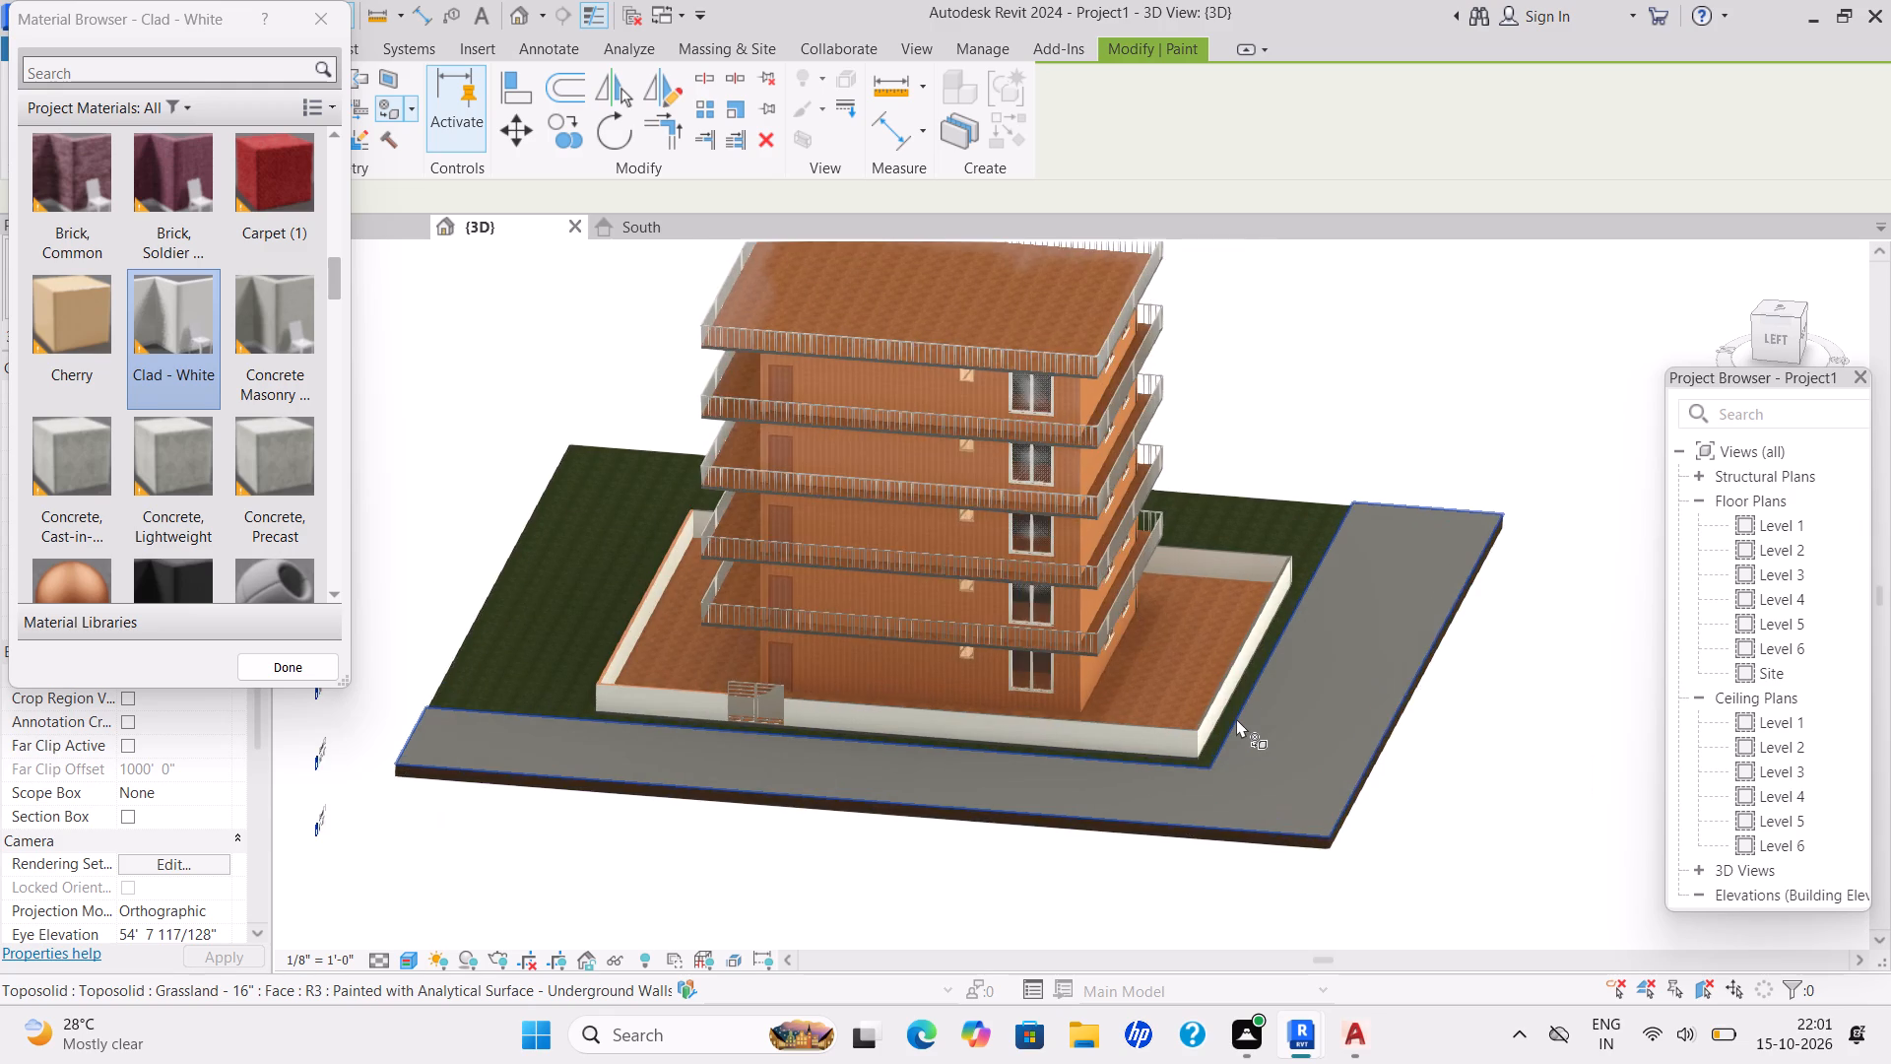
scroll(1236, 718, up, 7)
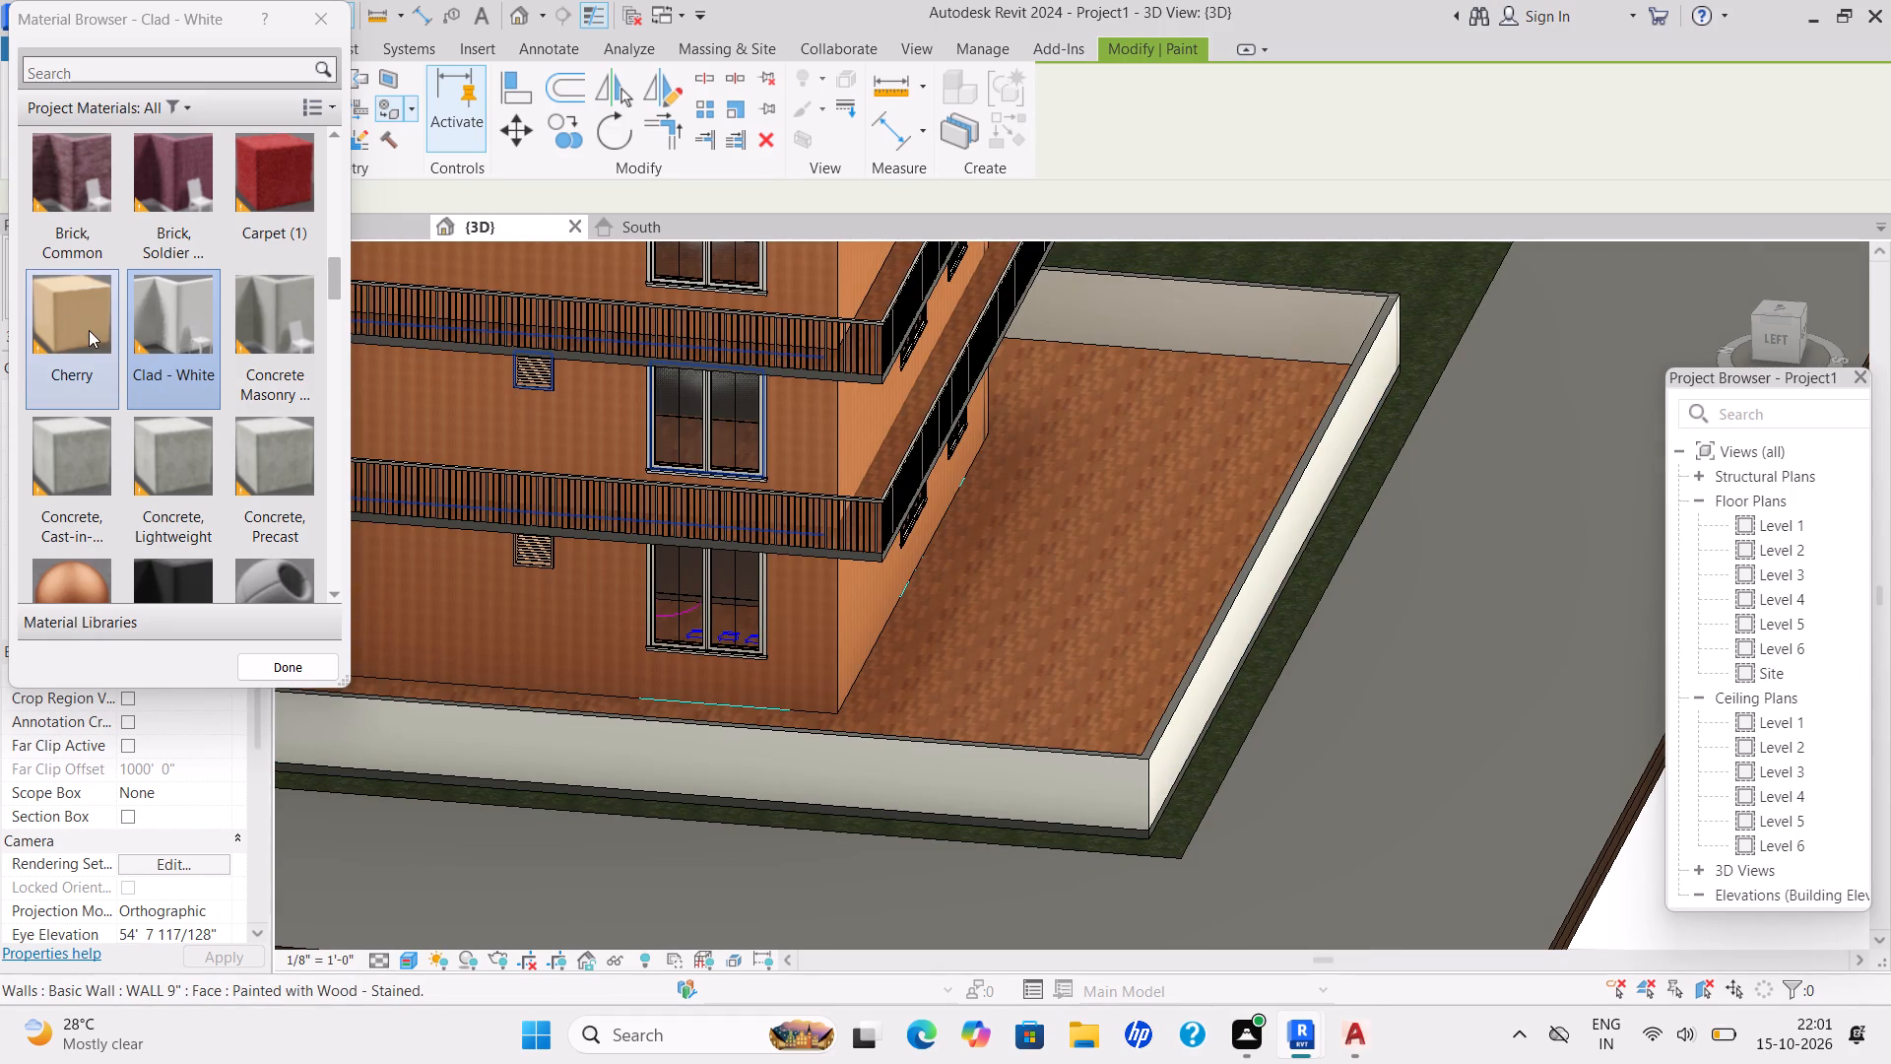
click(89, 331)
scroll(1186, 665, up, 7)
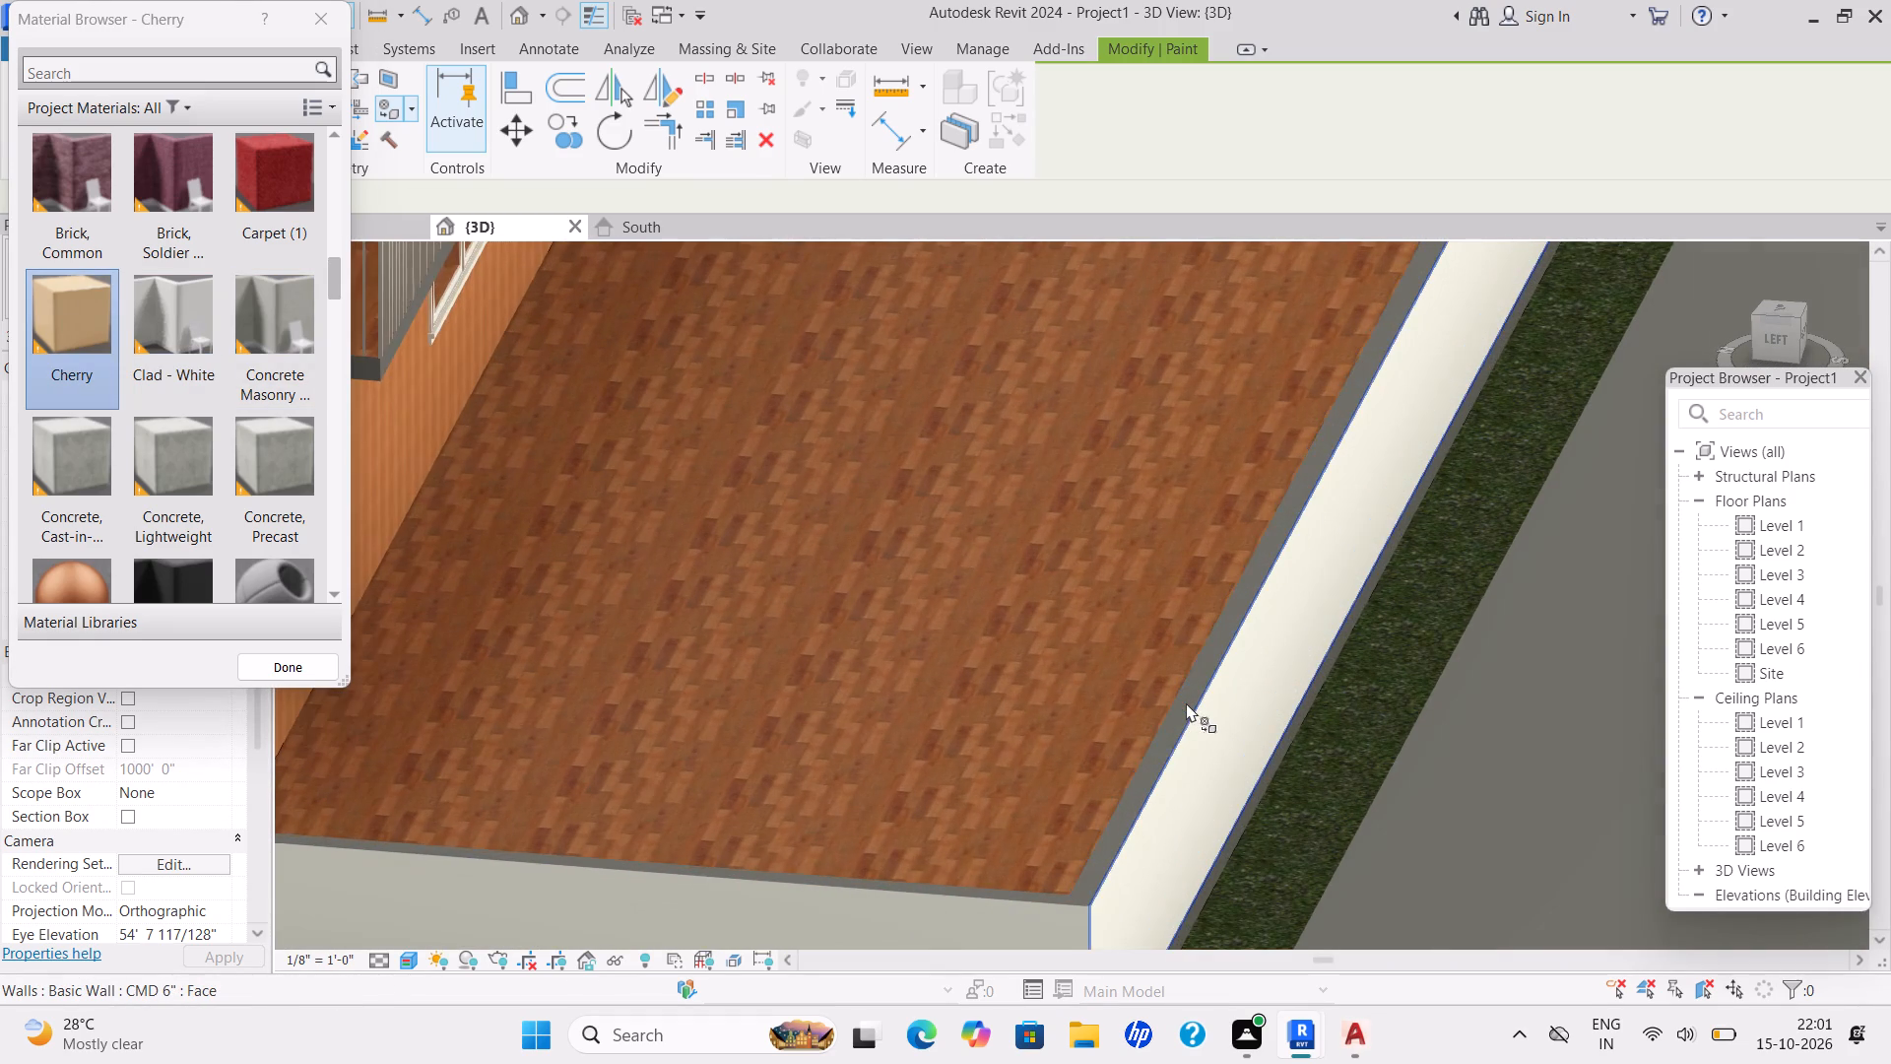
scroll(1185, 716, up, 3)
click(1175, 716)
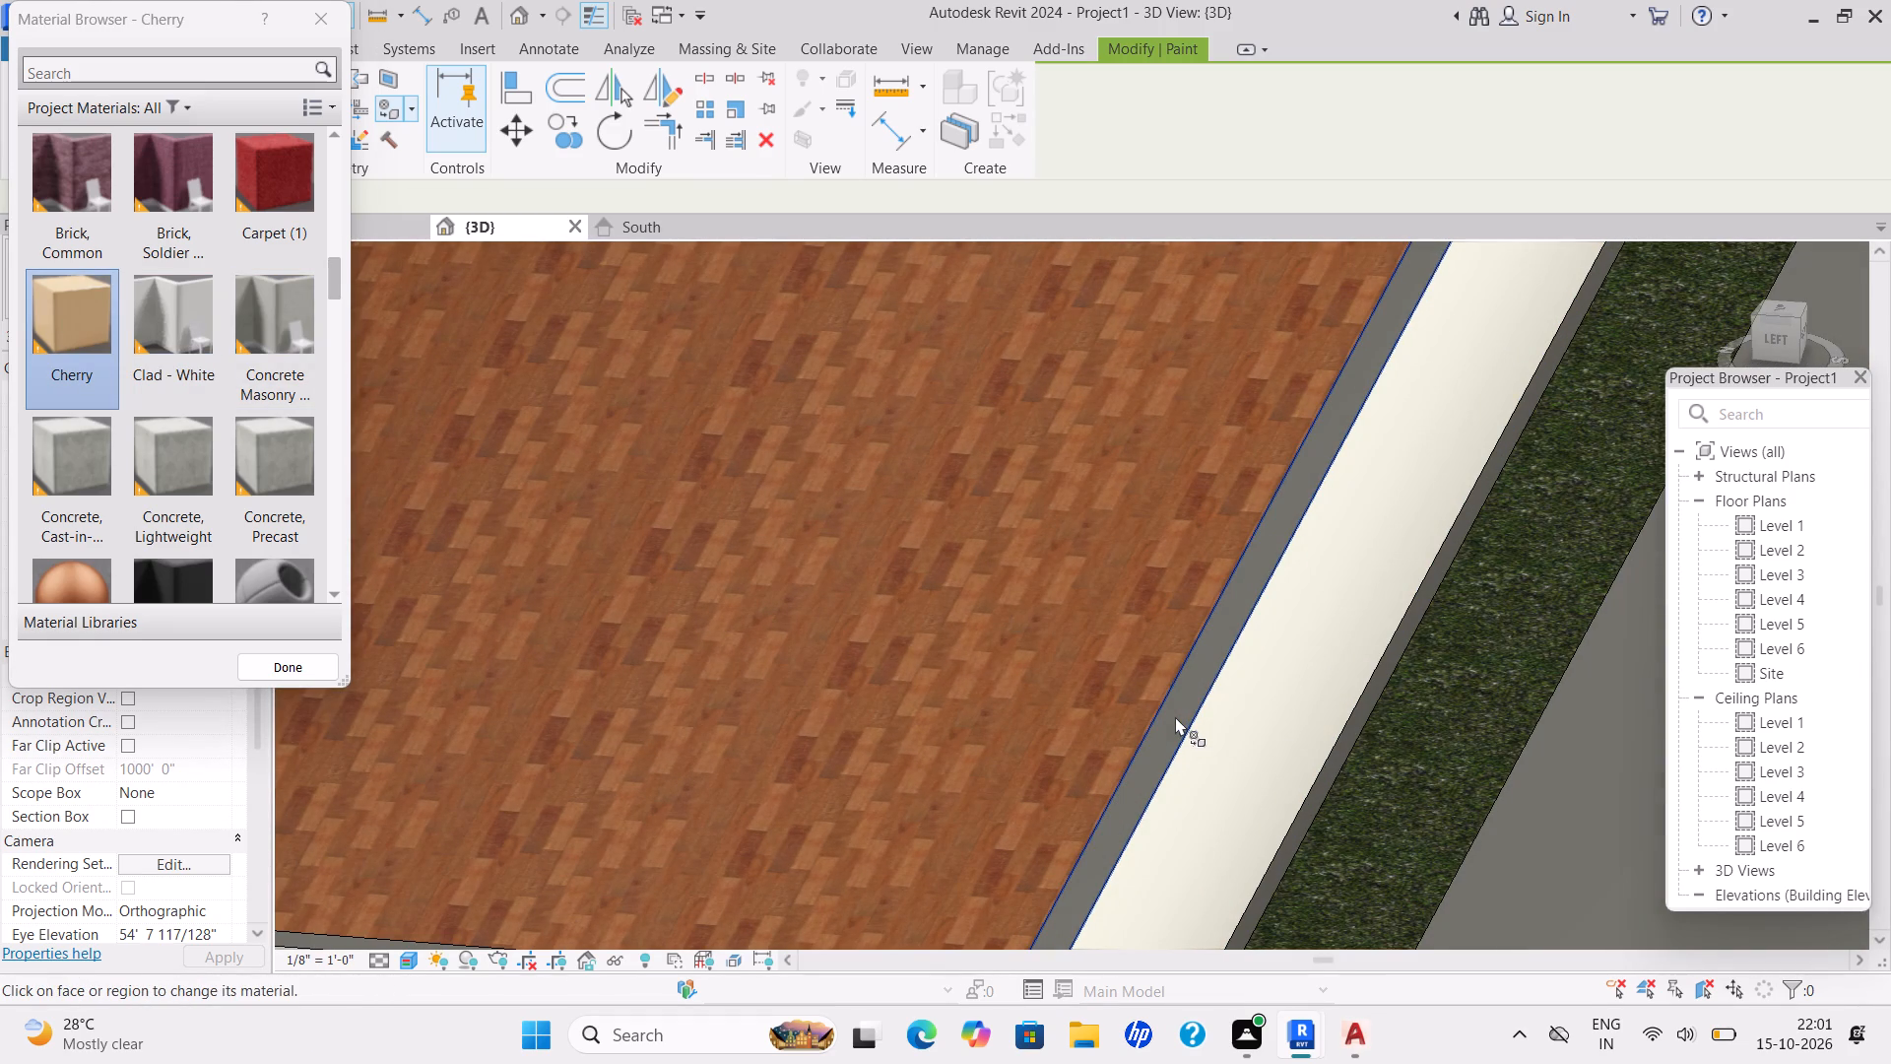
Paint the top face of the front enclosure wall, between the gate and the road-side corner, with Cherry.
scroll(1177, 716, down, 8)
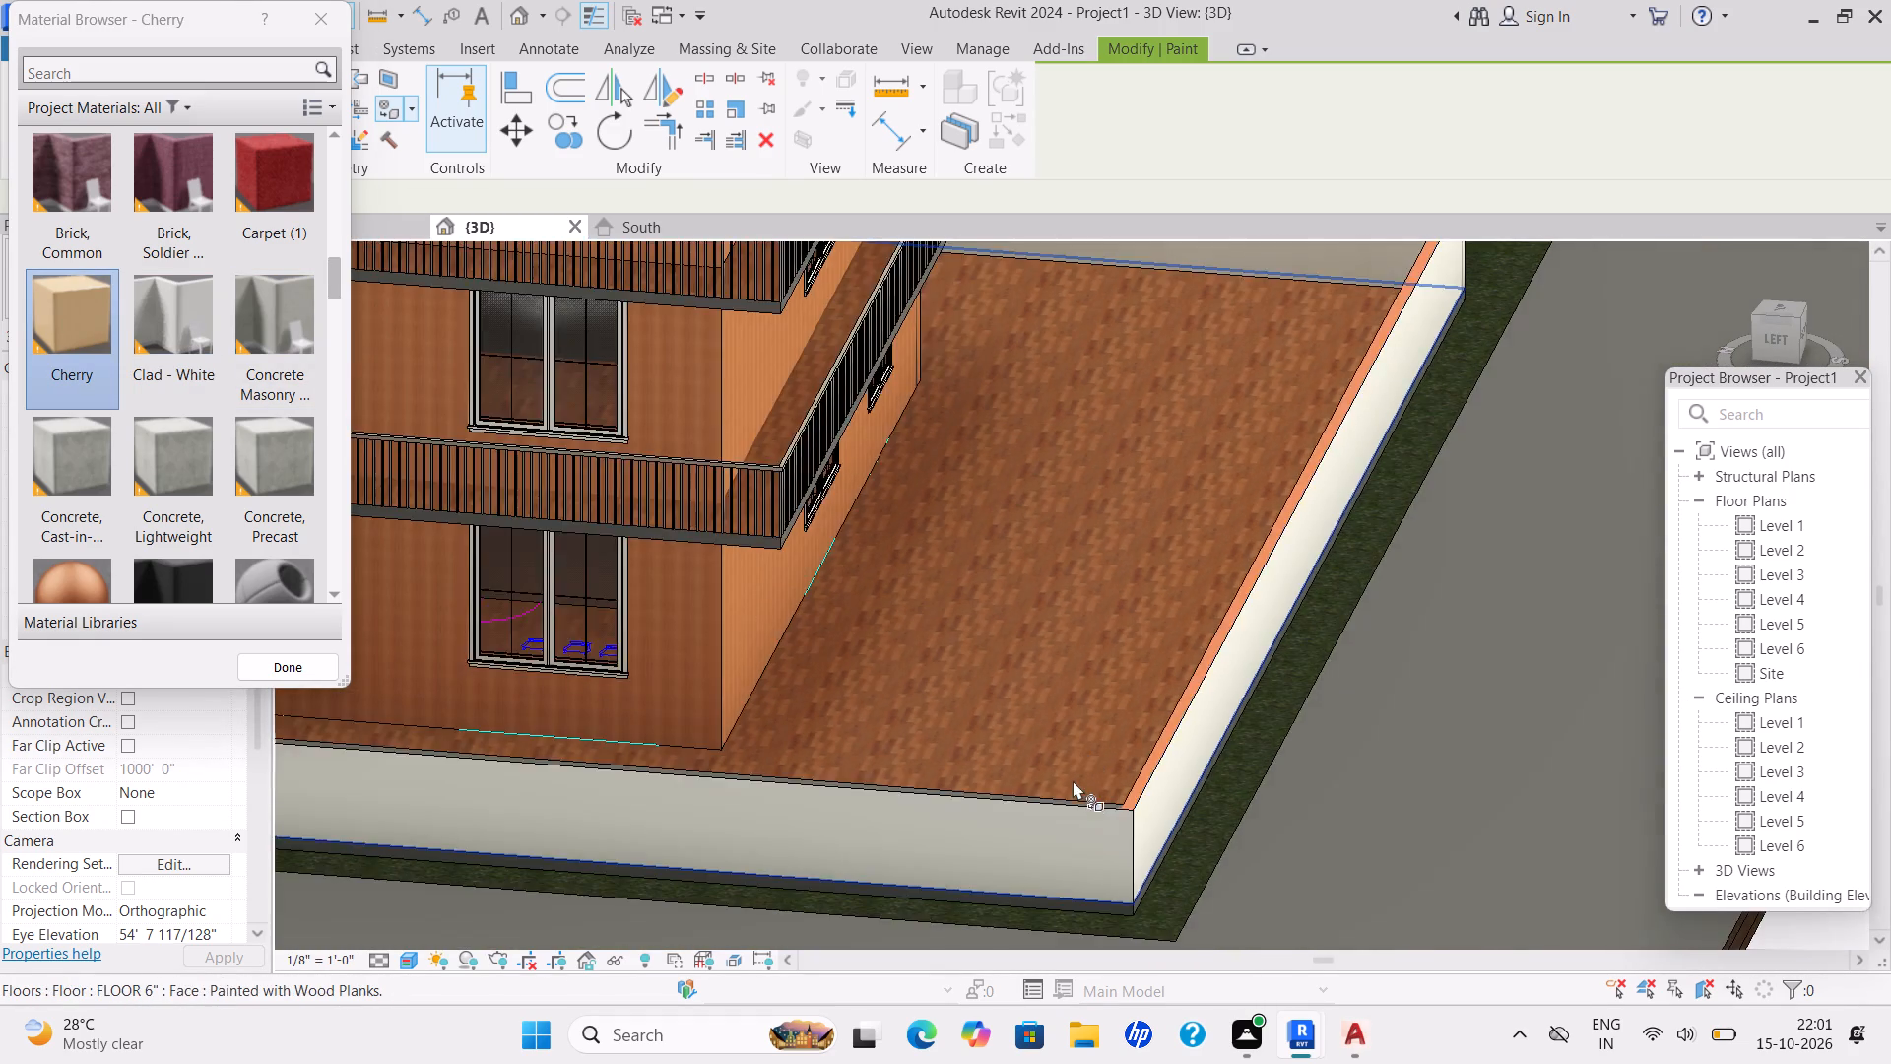
scroll(1072, 781, up, 17)
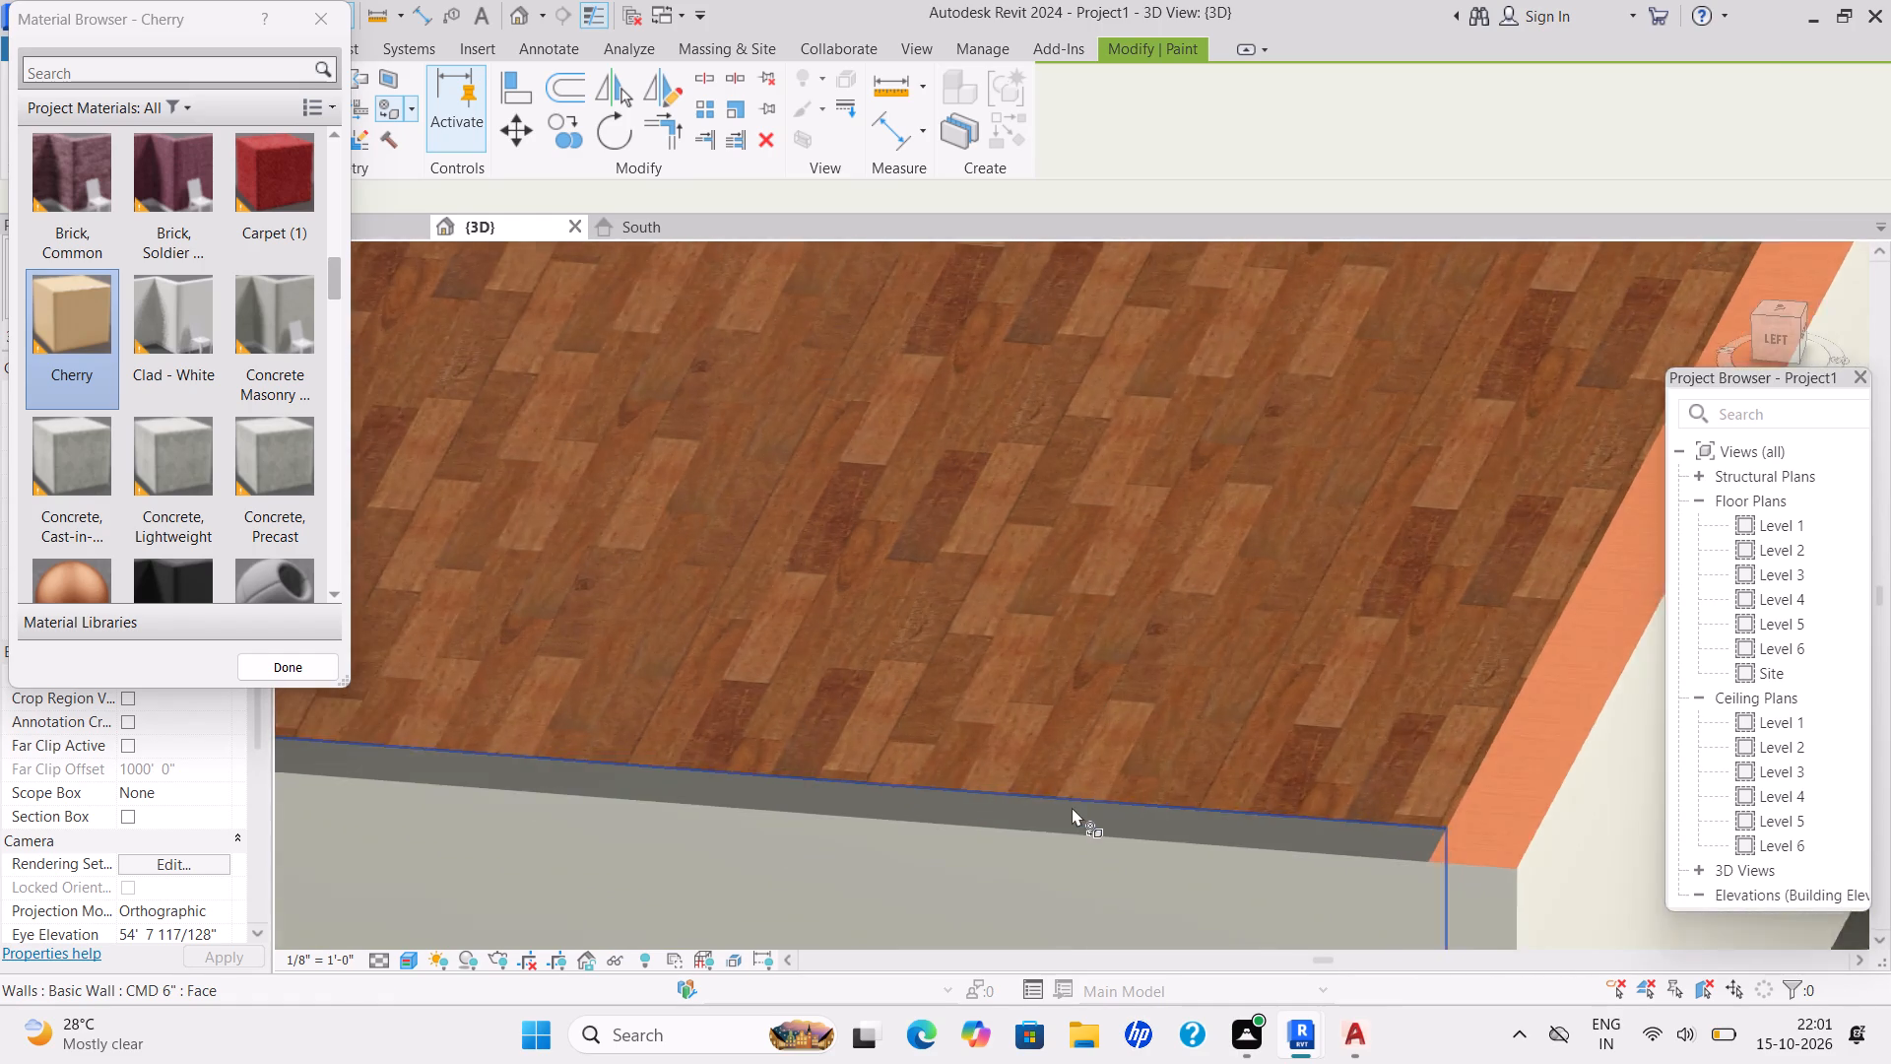
click(1077, 815)
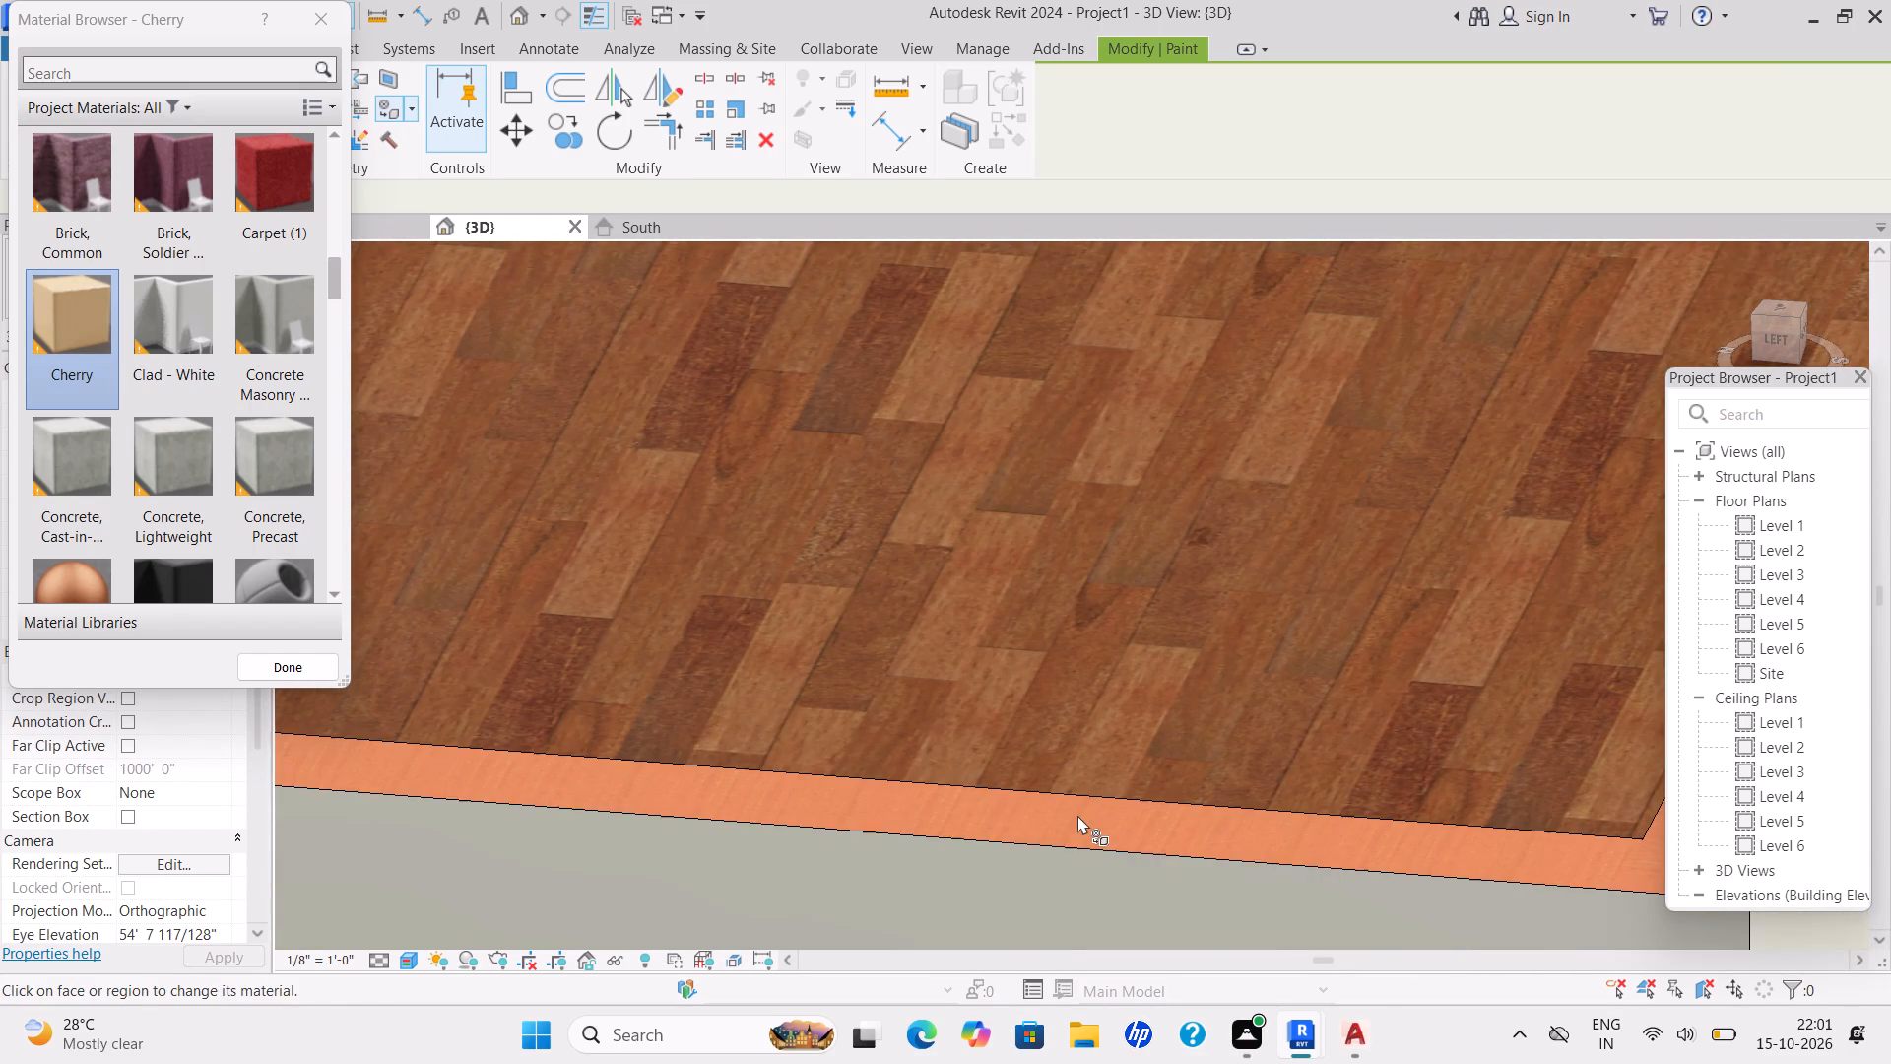
Paint the front and side edge faces of the lowest balcony slab with Cherry.
scroll(1077, 815, down, 20)
scroll(1077, 815, down, 2)
middle_drag(1278, 675, 1240, 761)
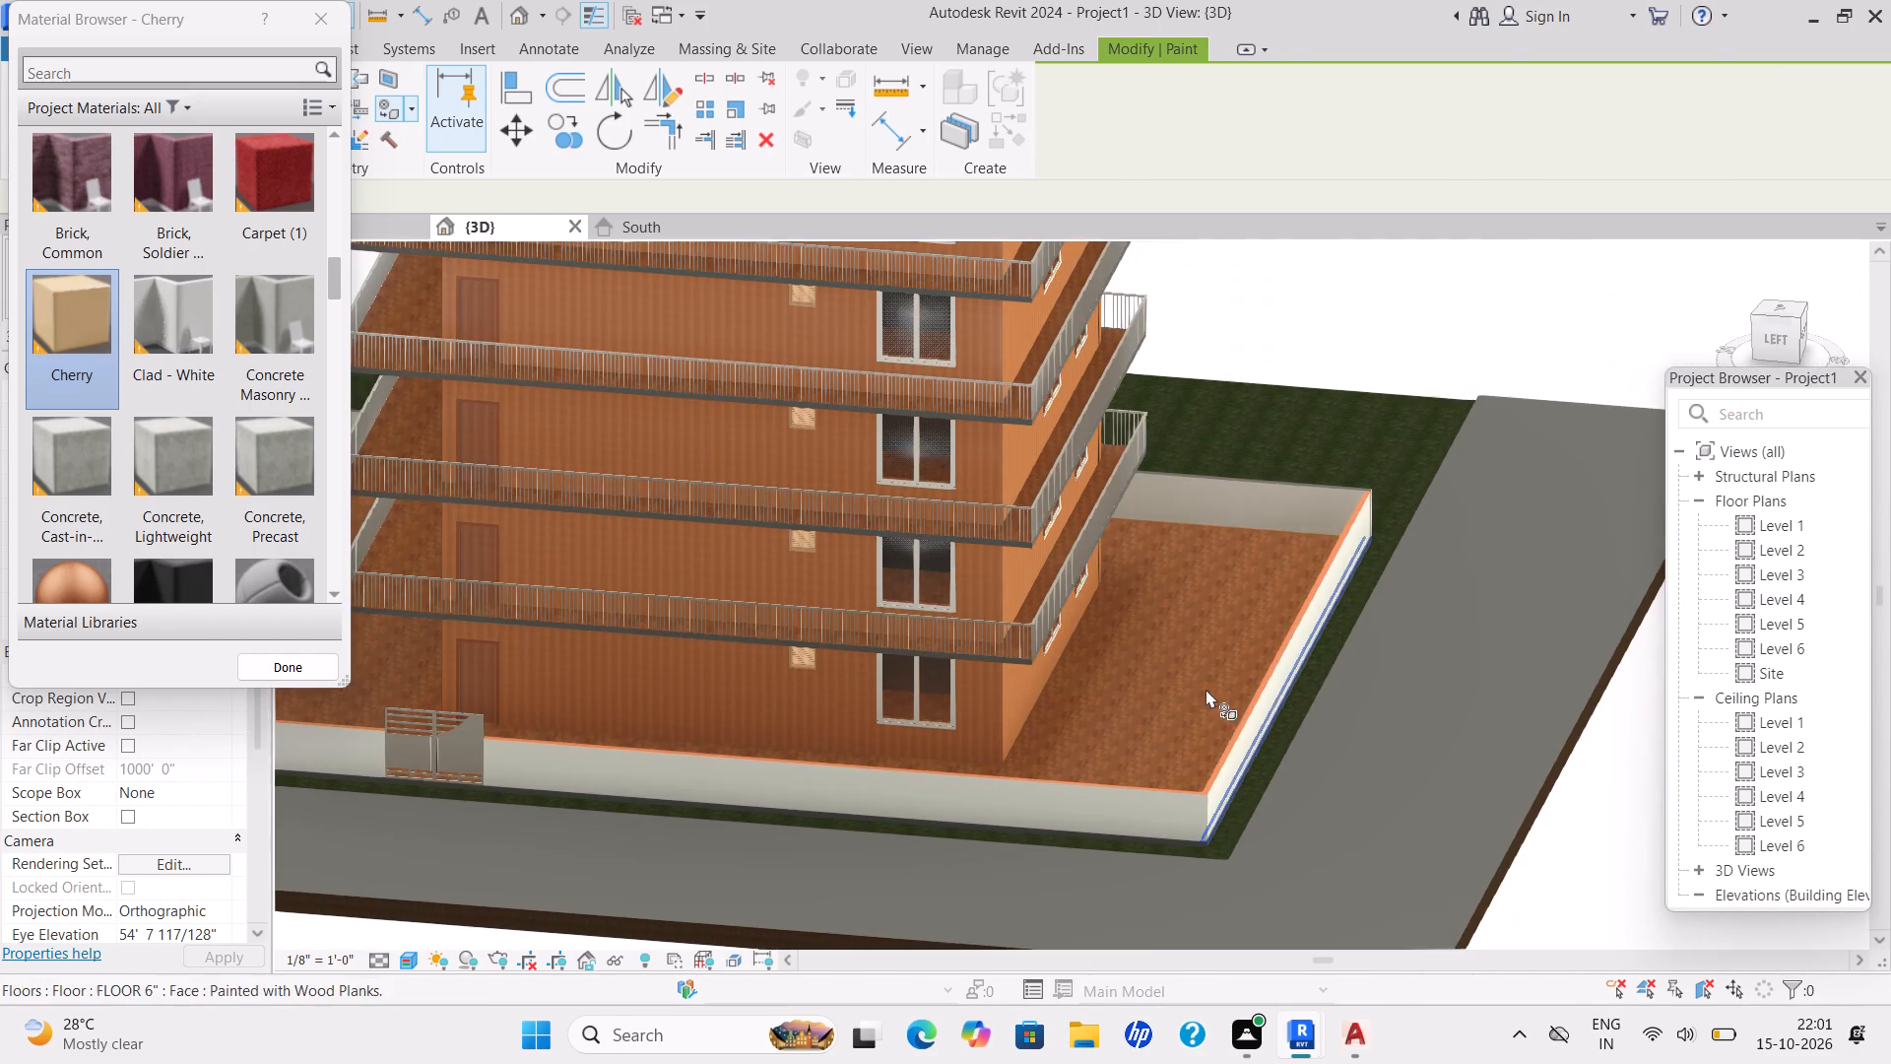
scroll(1265, 491, up, 1)
scroll(981, 681, up, 12)
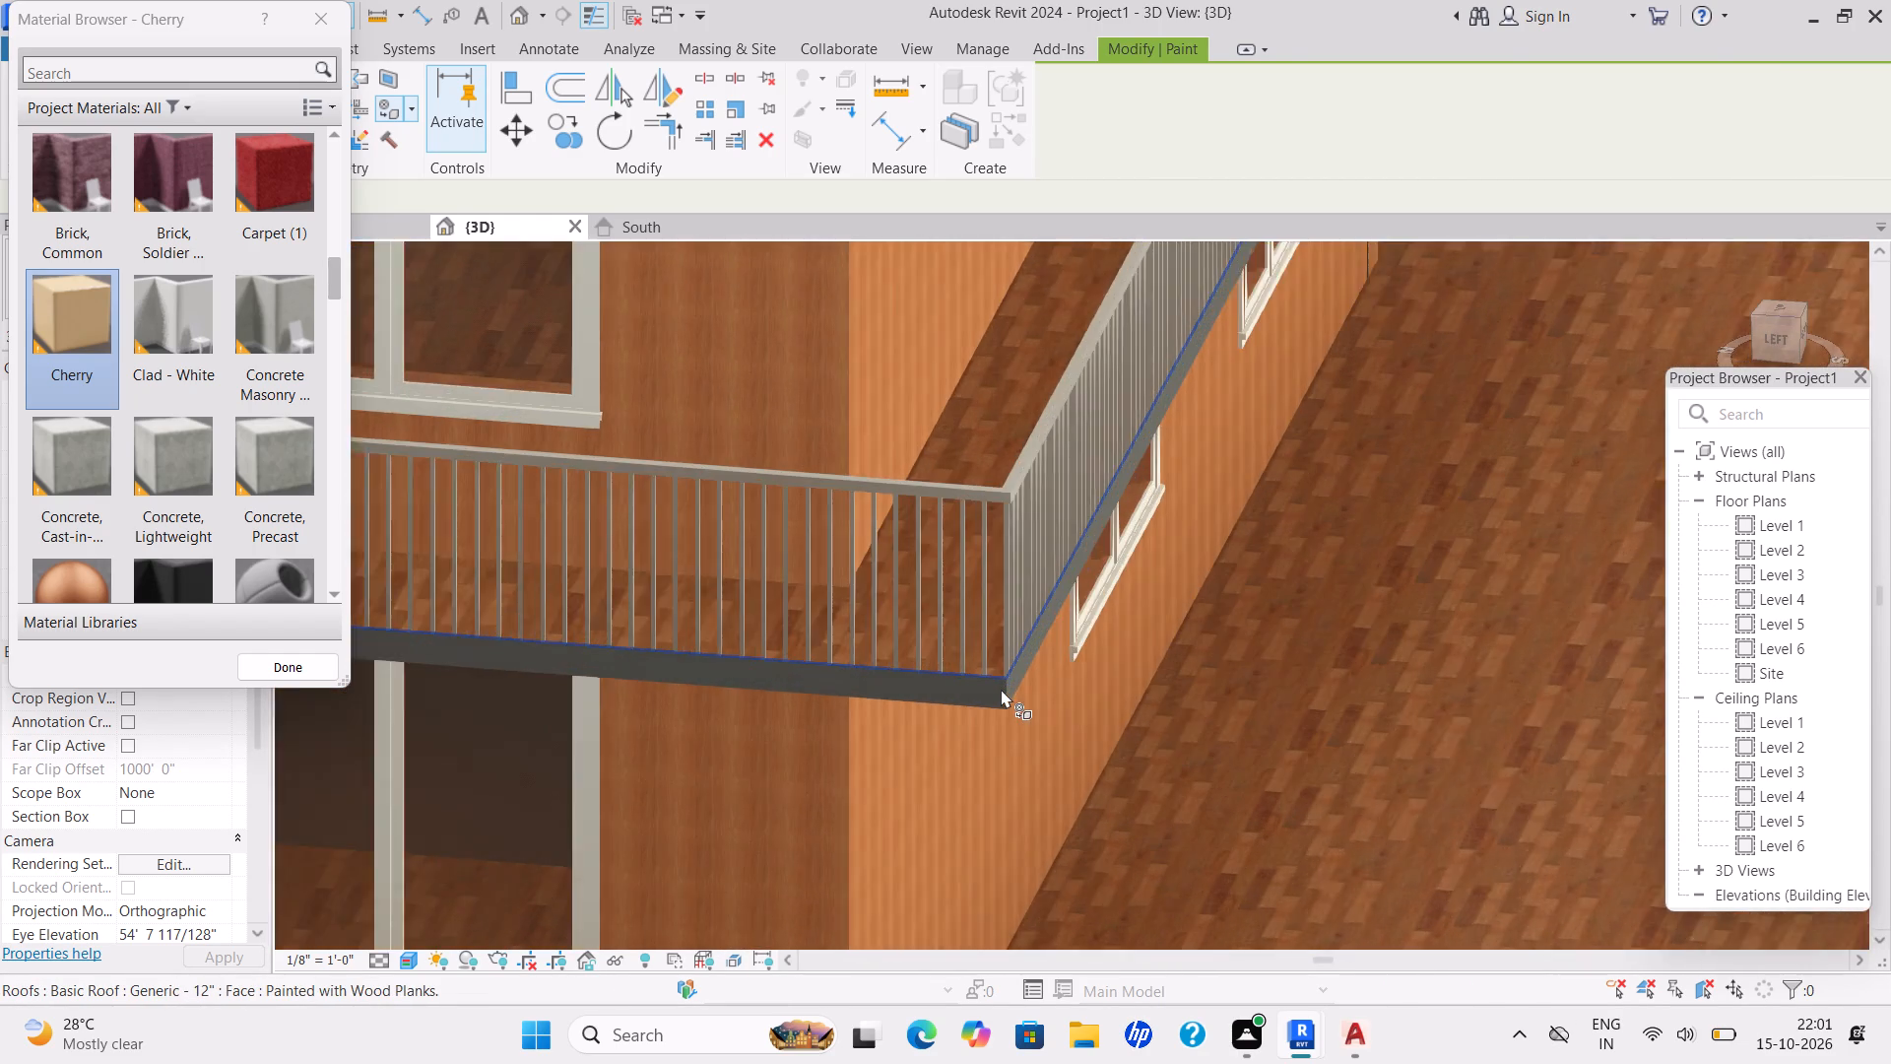
click(992, 700)
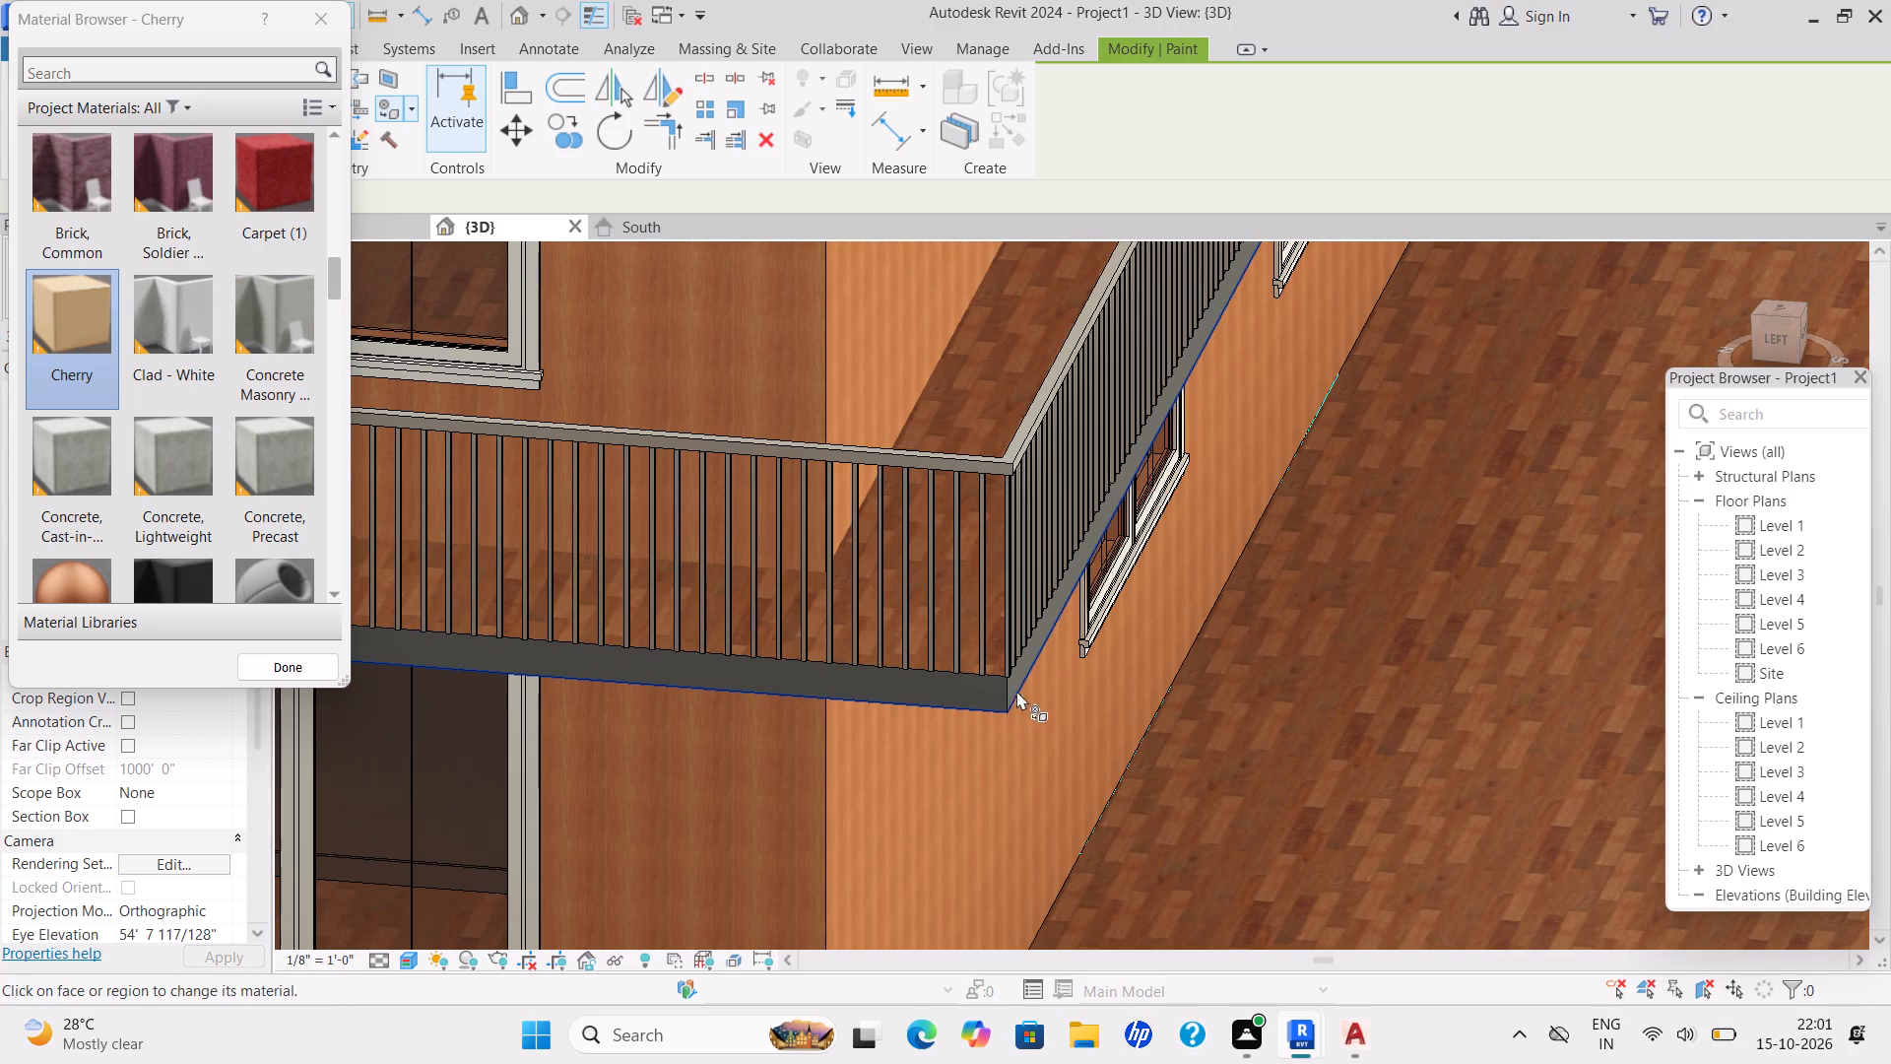
click(1000, 689)
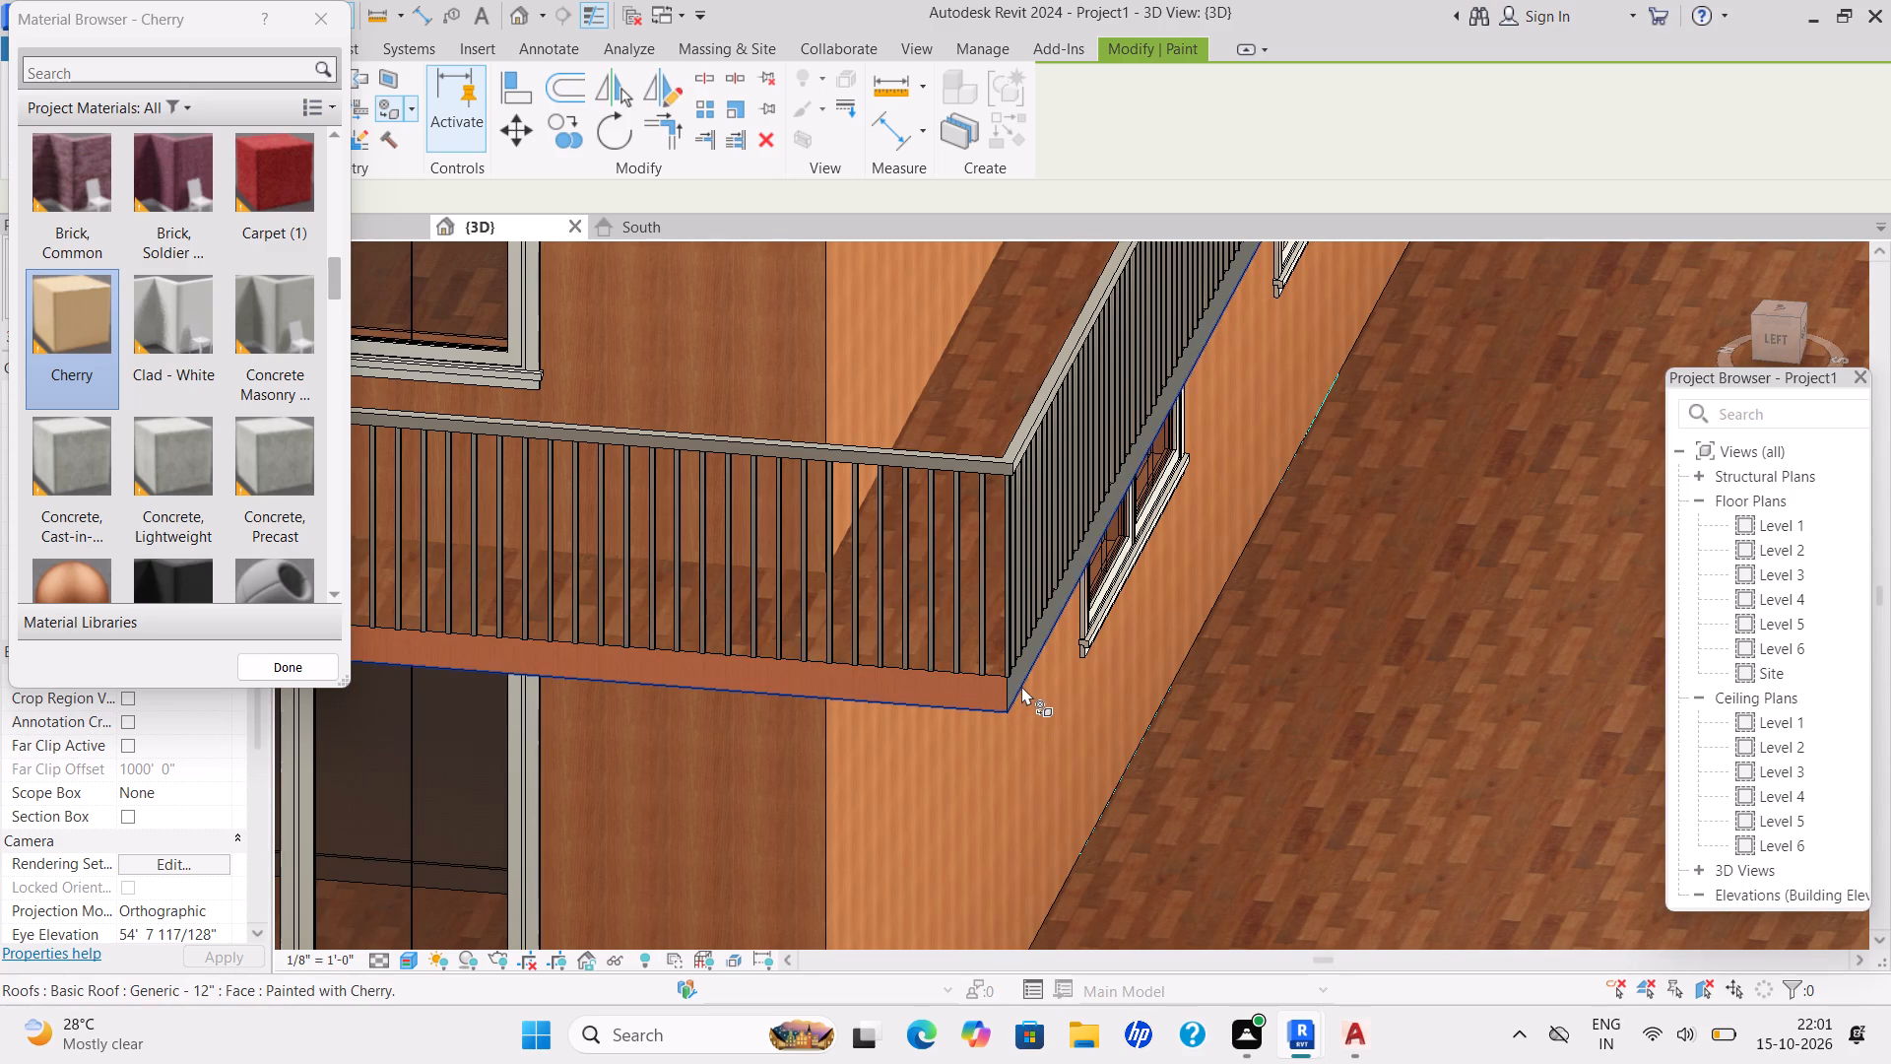
scroll(1022, 686, up, 7)
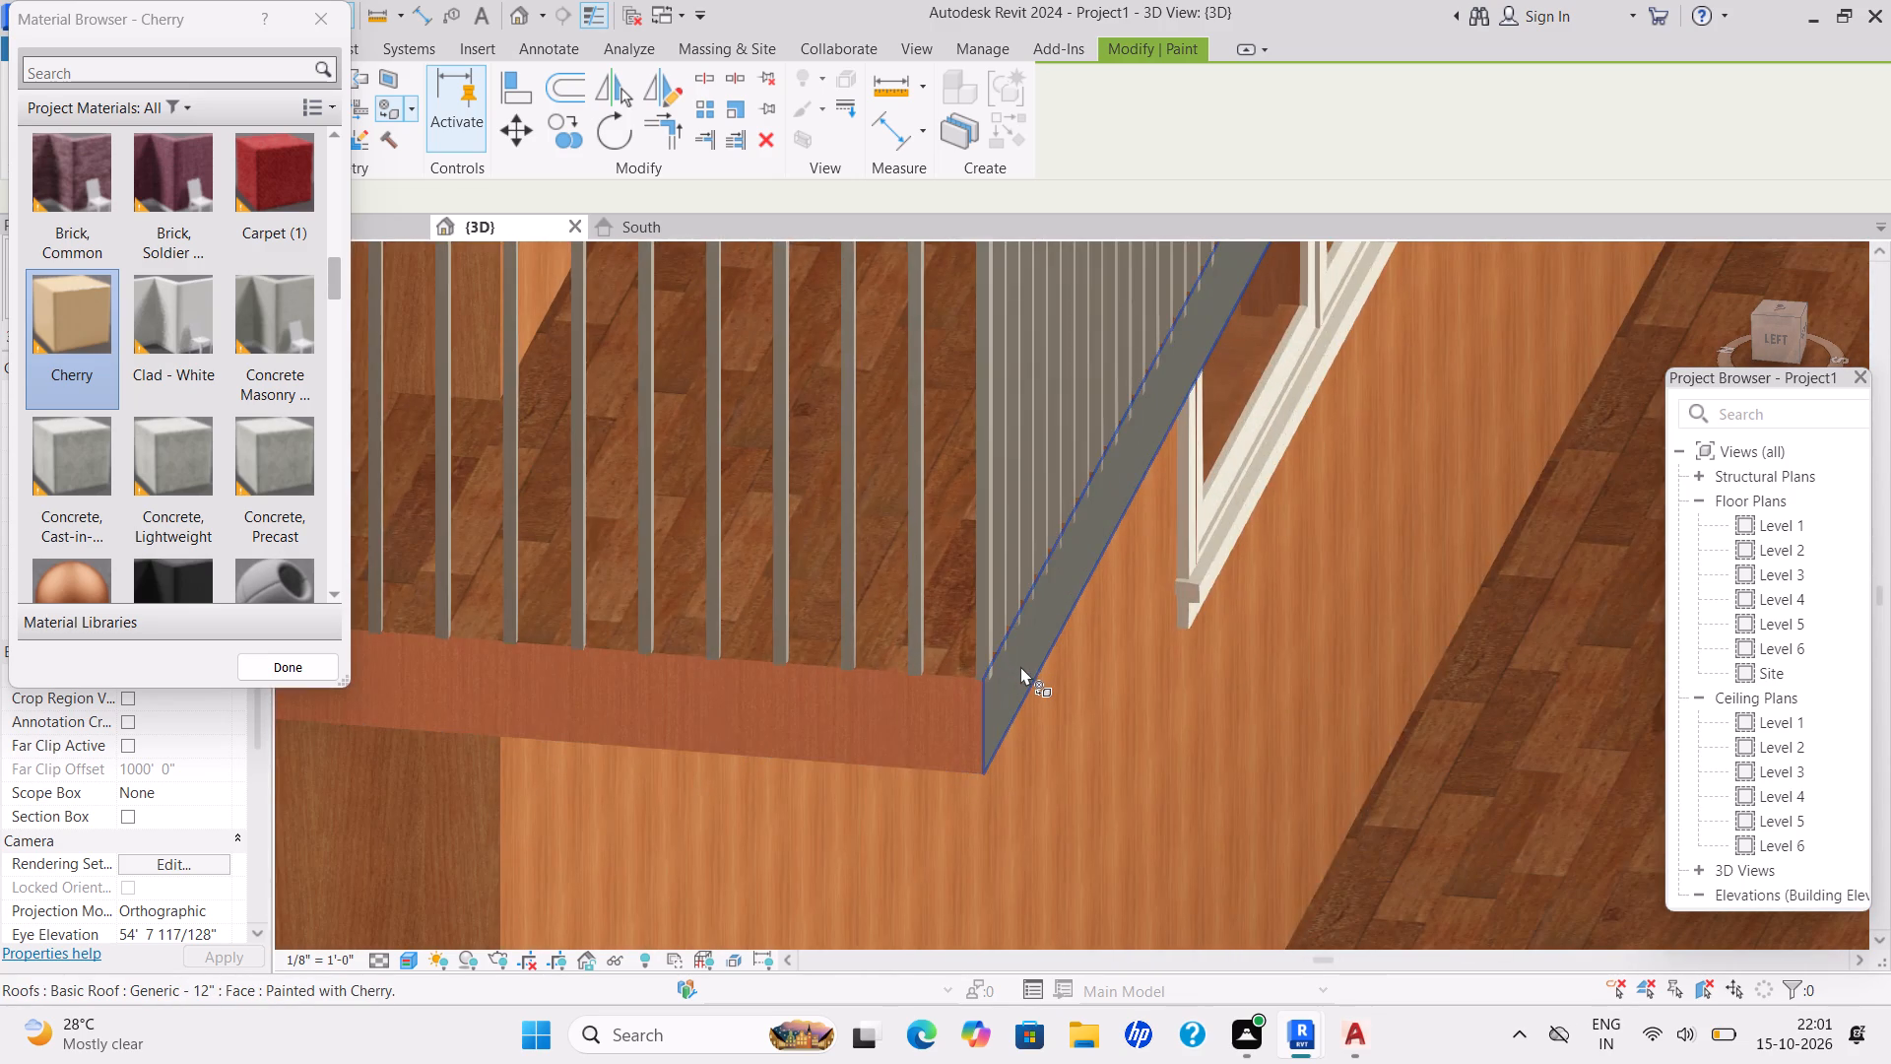
click(1019, 667)
Paint the front and side edge faces of the second balcony slab from the bottom with Cherry.
scroll(1084, 666, down, 6)
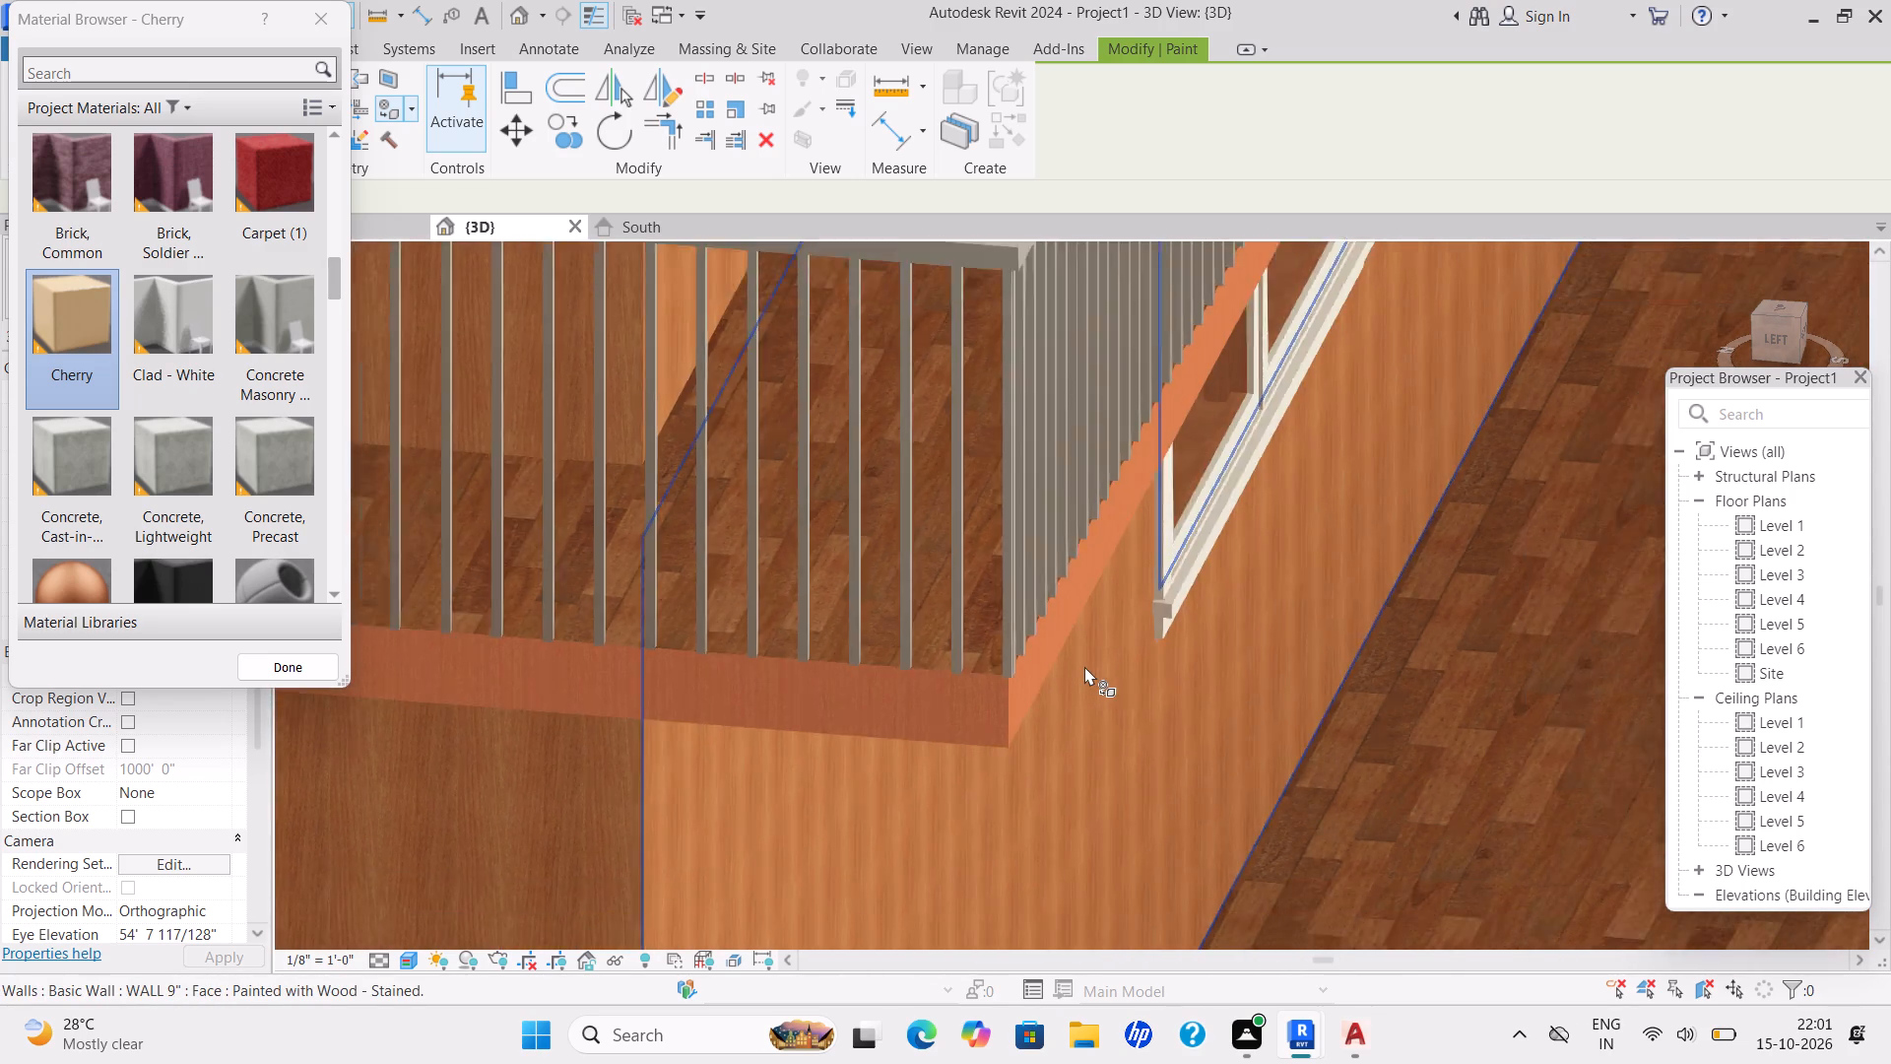
scroll(1086, 666, down, 2)
middle_drag(1088, 666, 1100, 736)
scroll(1086, 689, down, 4)
middle_drag(1087, 704, 1107, 792)
scroll(1087, 711, down, 2)
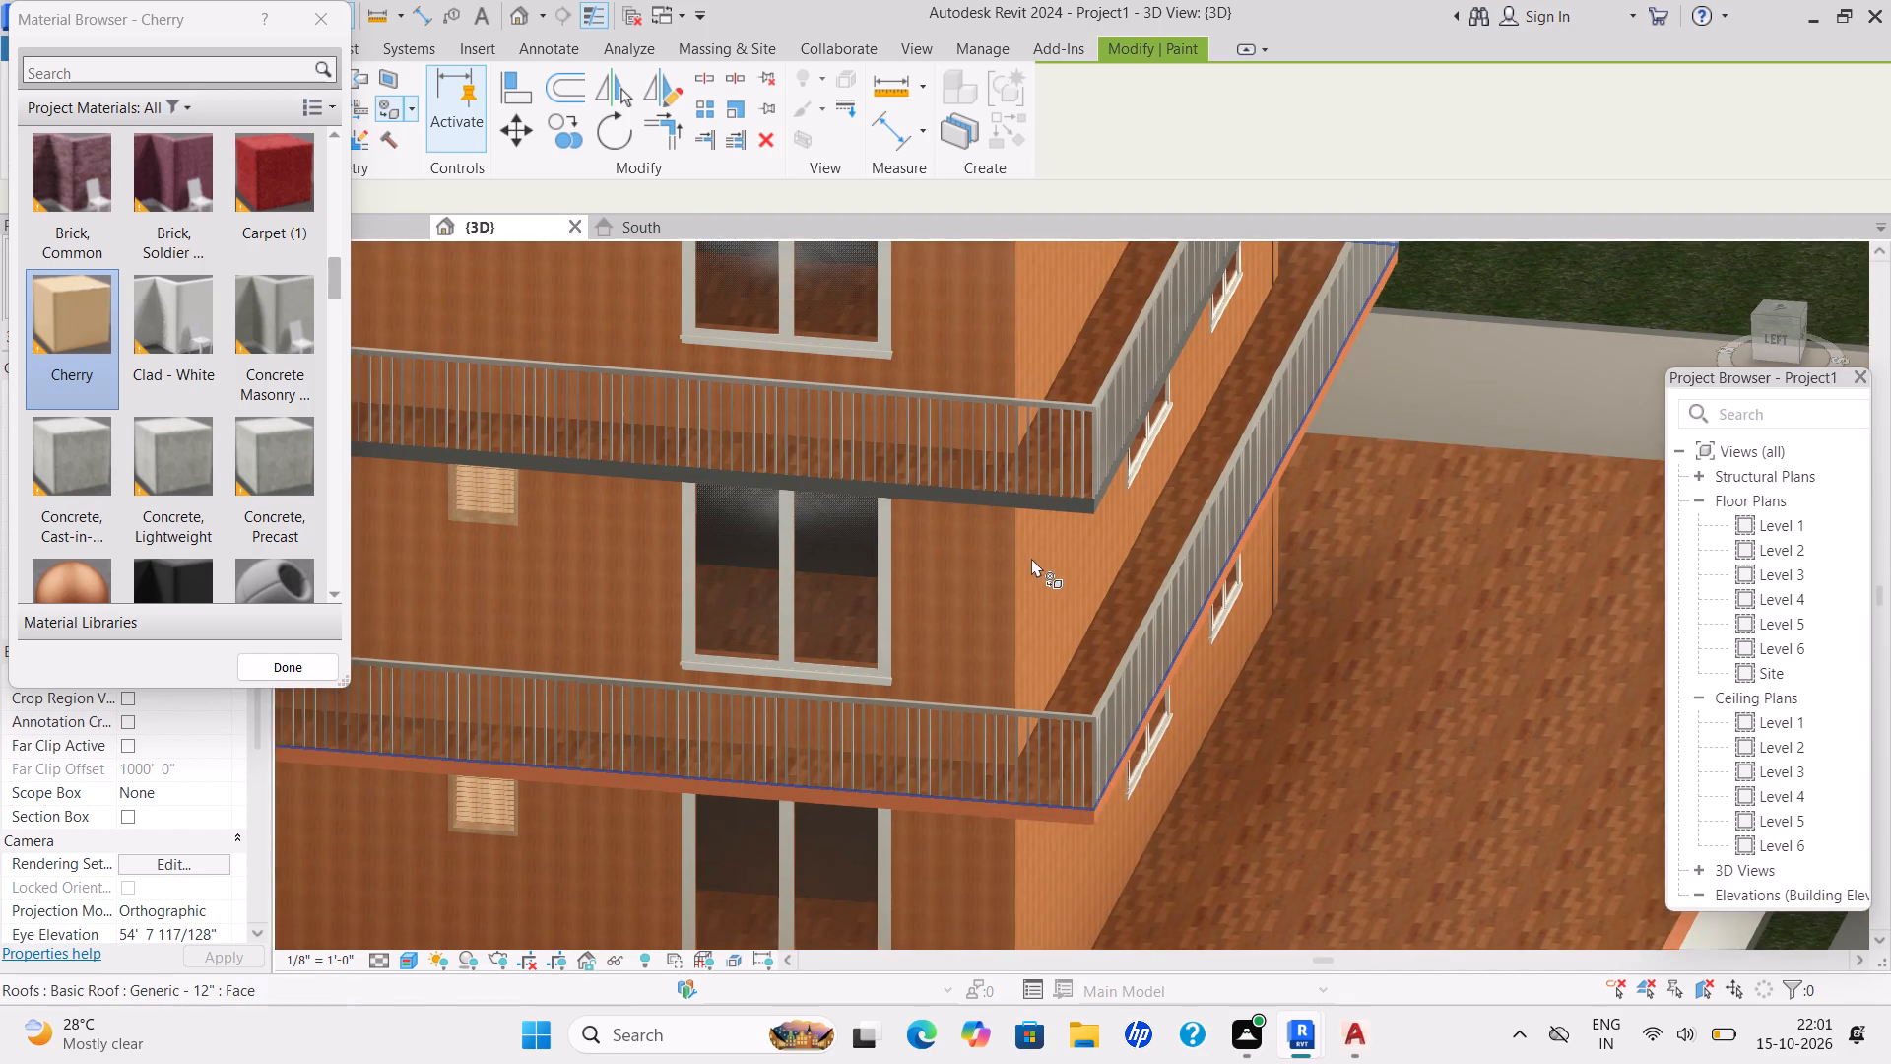
scroll(1041, 509, up, 10)
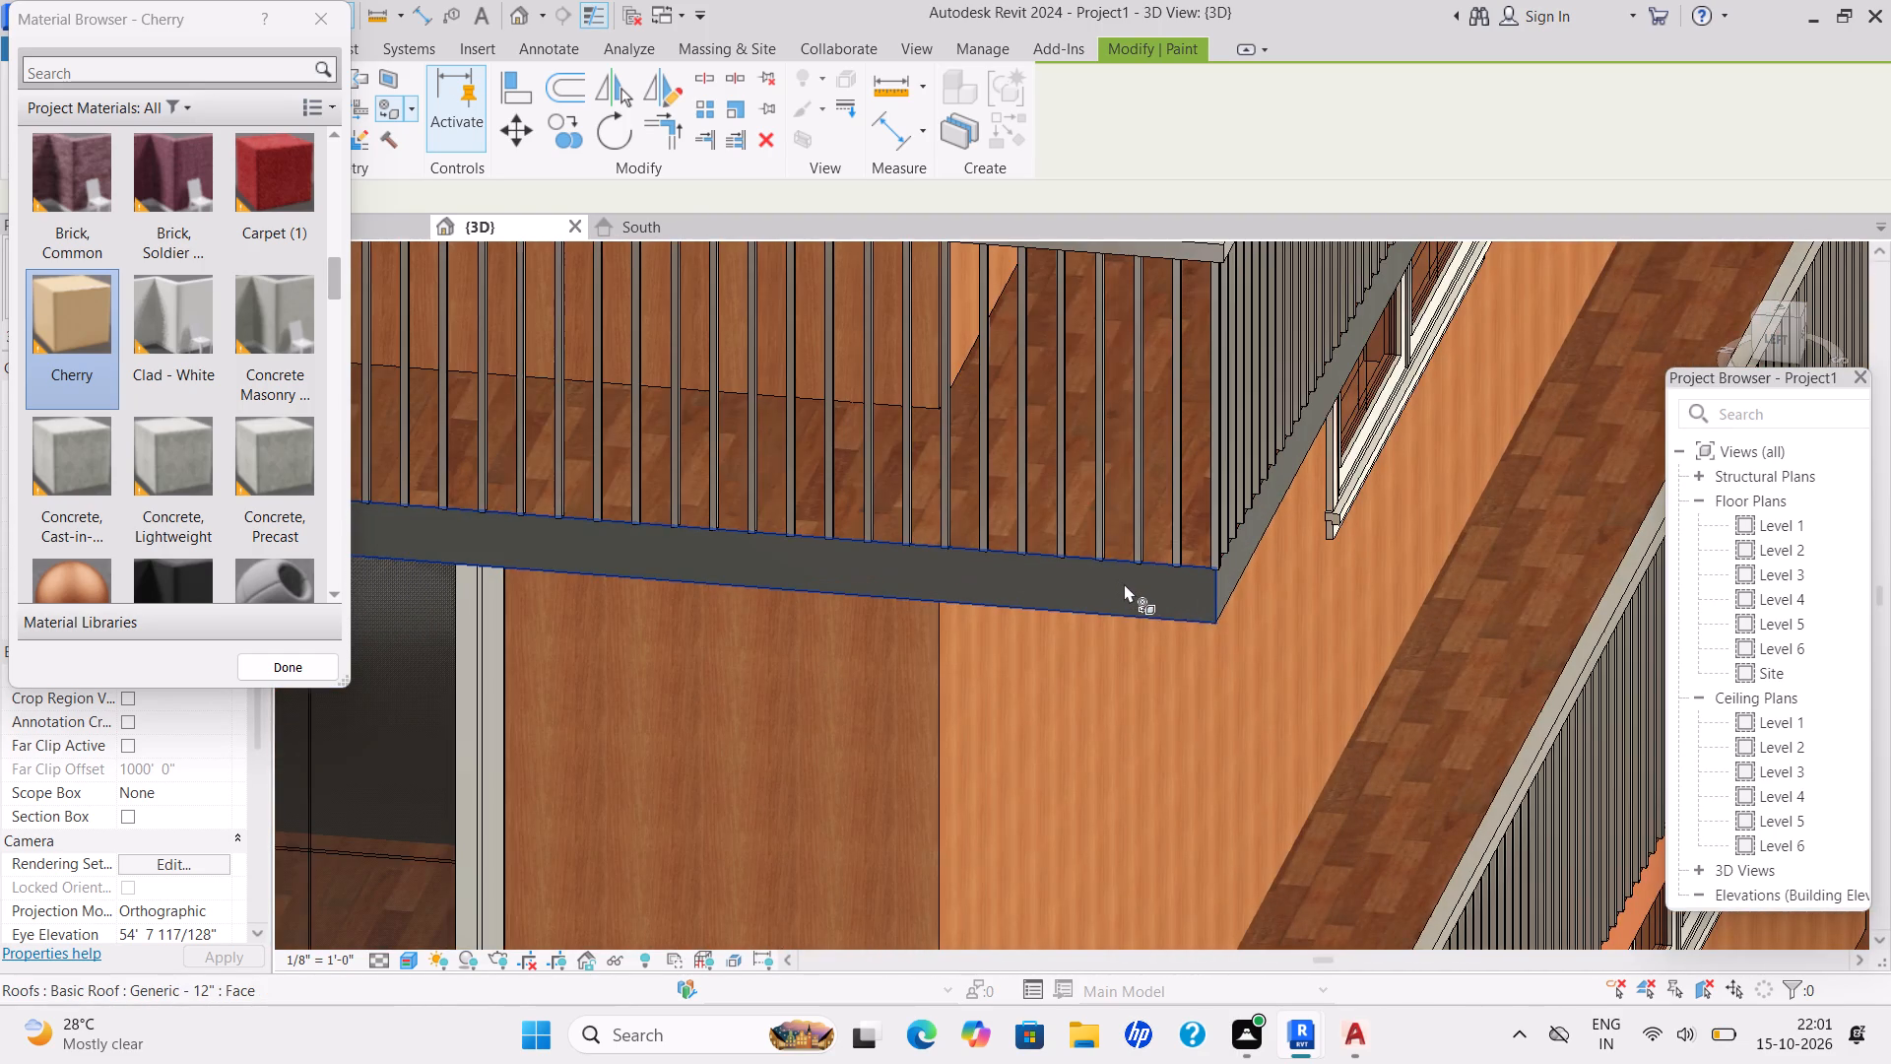
click(1126, 587)
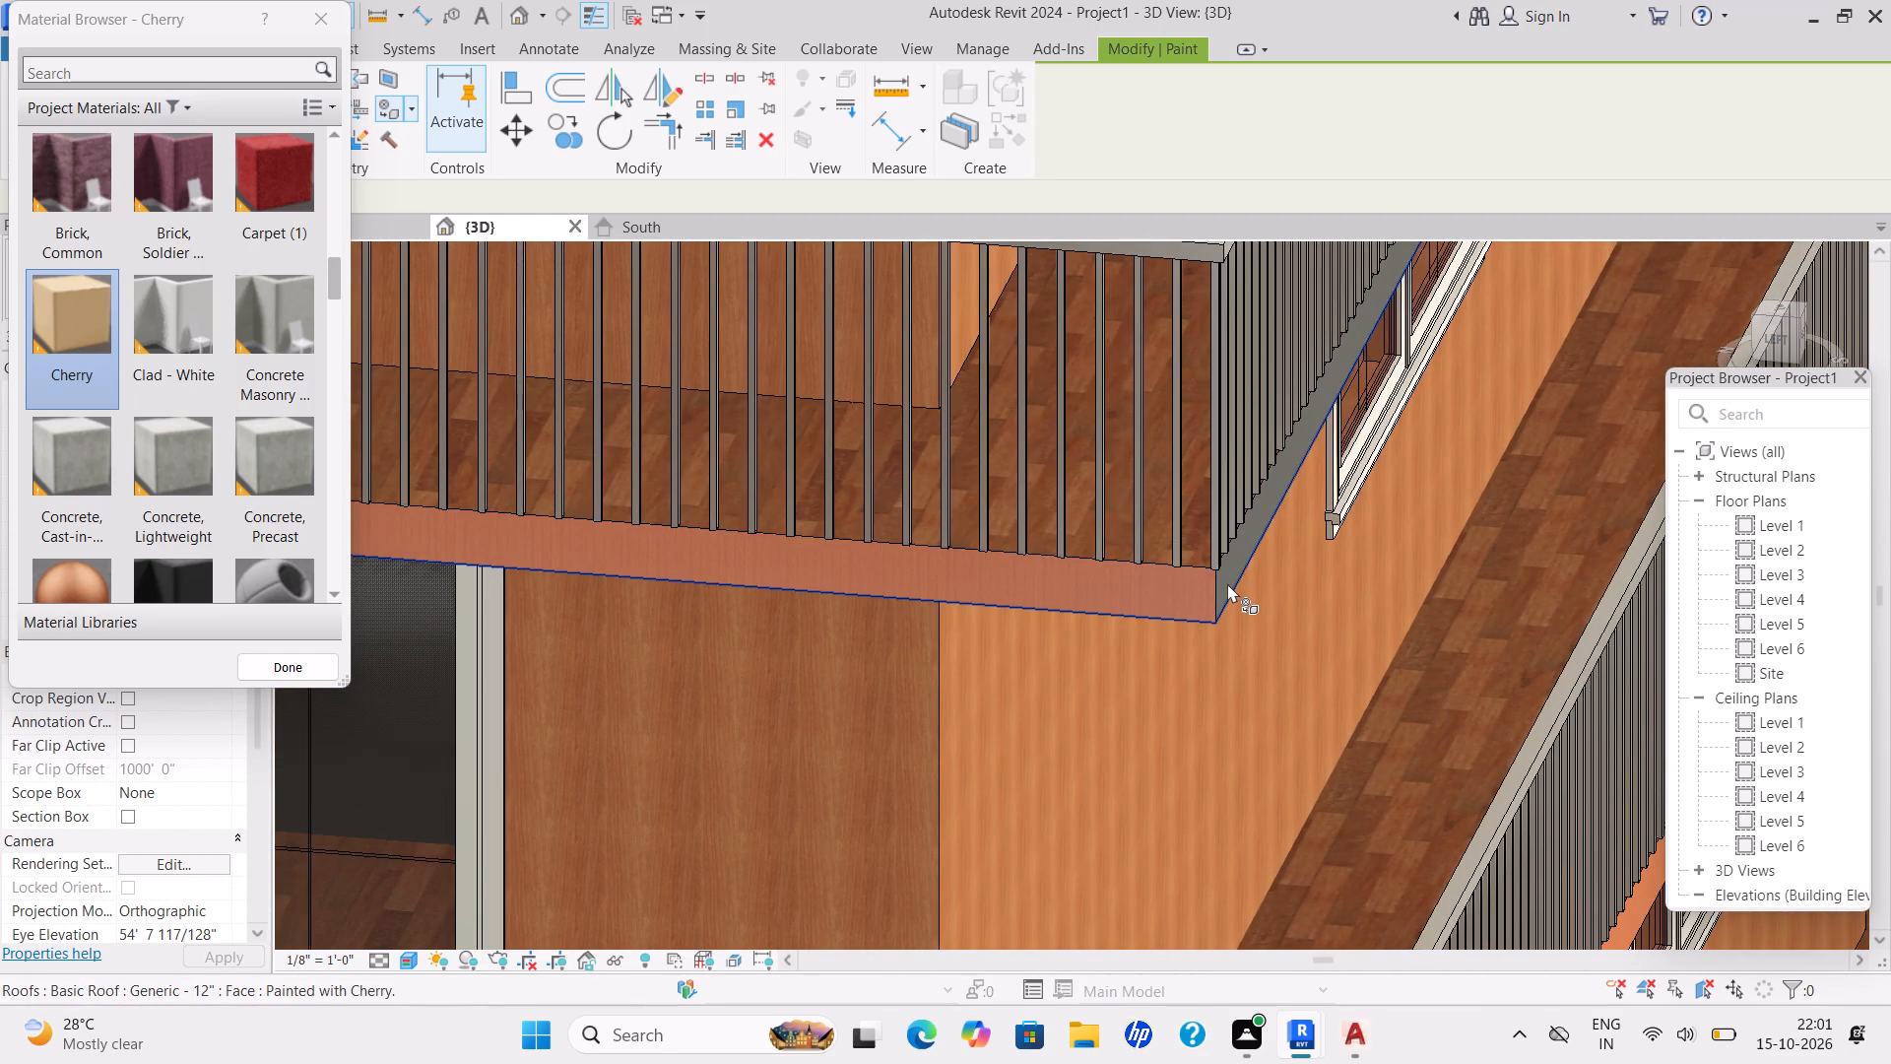
scroll(1227, 579, up, 4)
click(1228, 568)
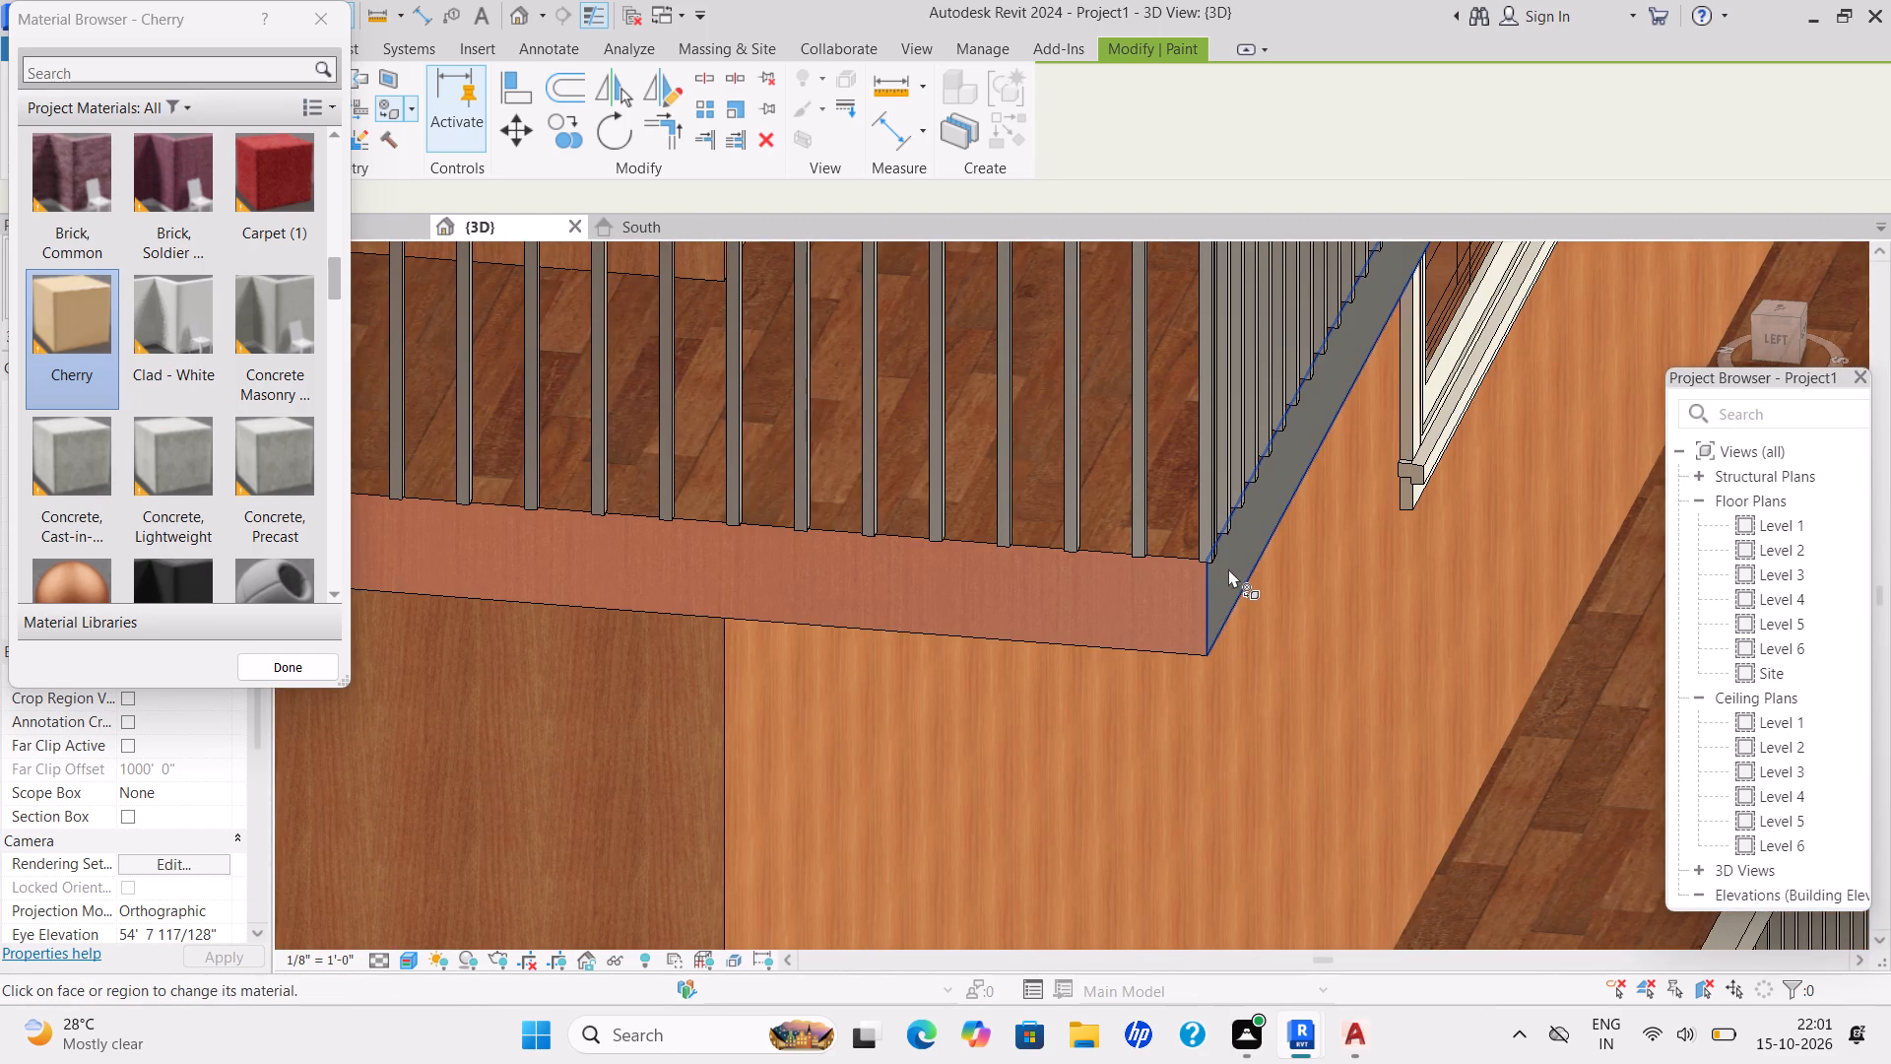
Paint the front and side edge faces of the third balcony slab from the bottom with Cherry.
scroll(1225, 566, down, 13)
middle_drag(1227, 580, 1212, 715)
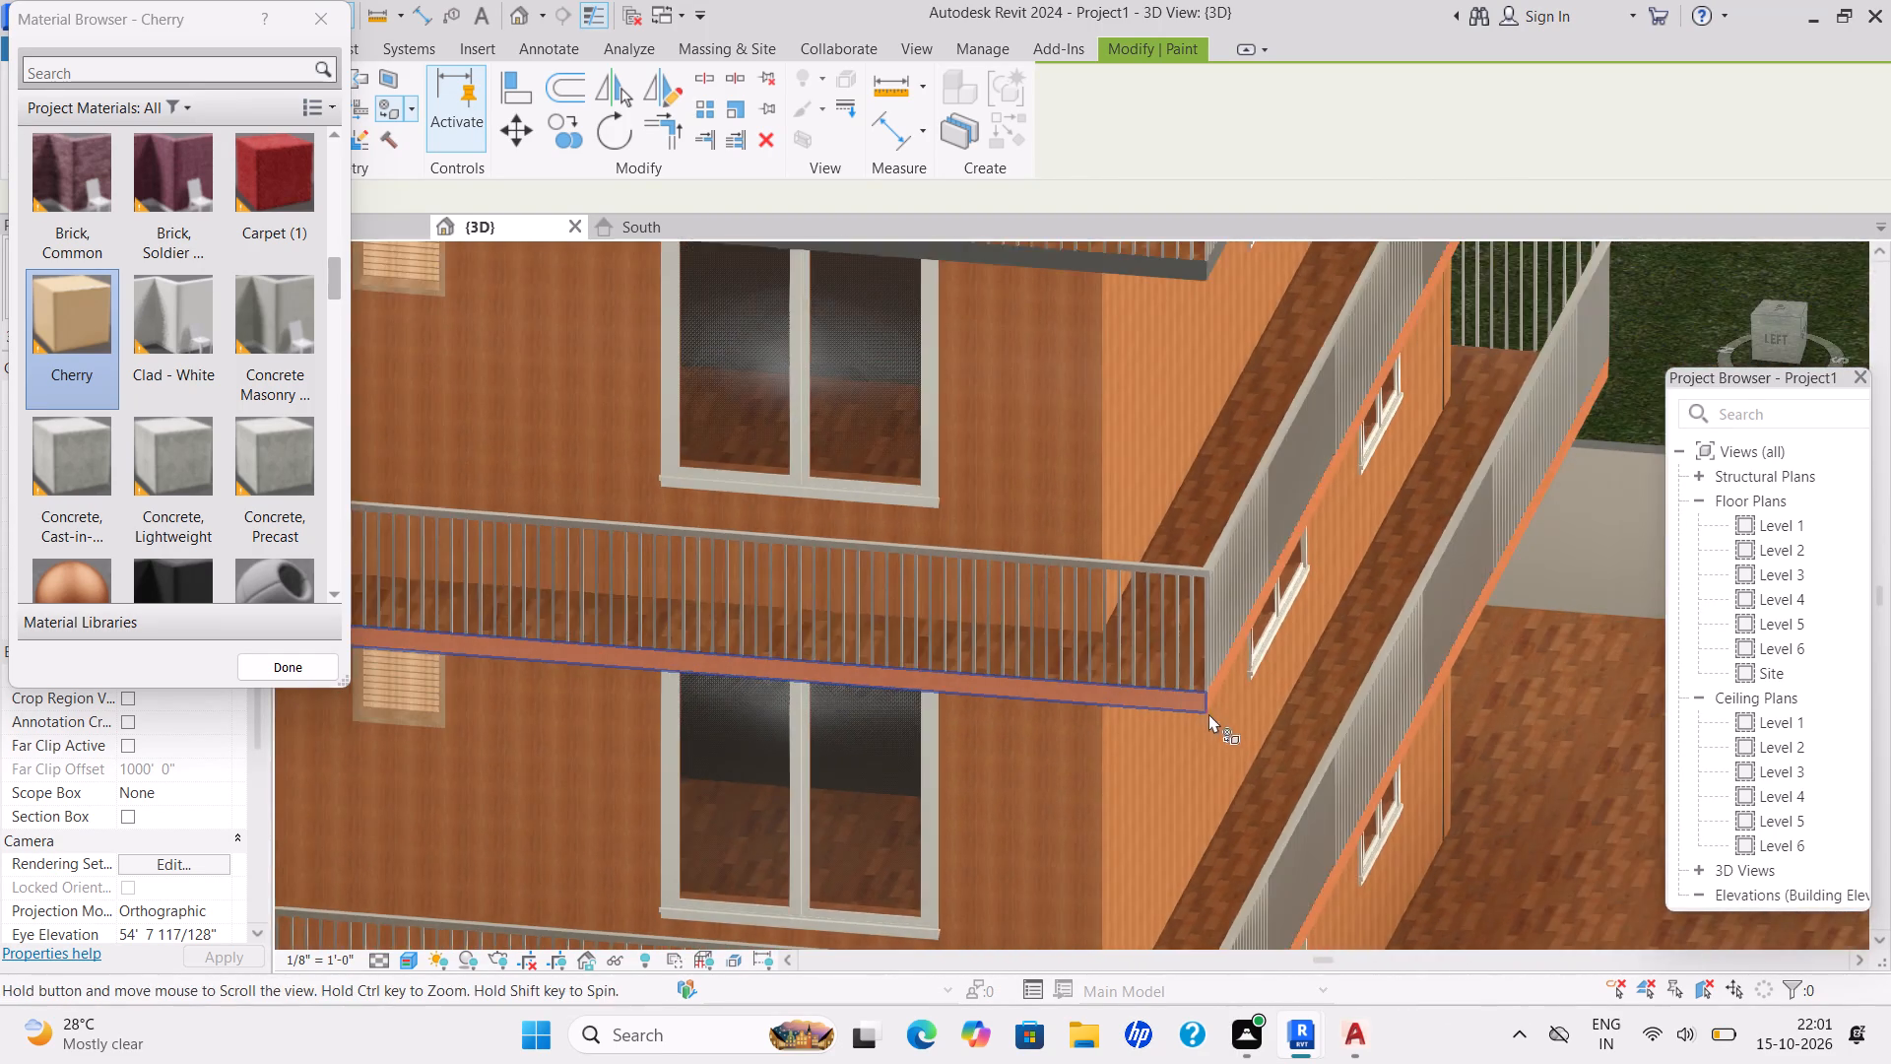
middle_drag(1198, 680, 1181, 759)
scroll(1195, 690, down, 2)
scroll(1169, 530, up, 15)
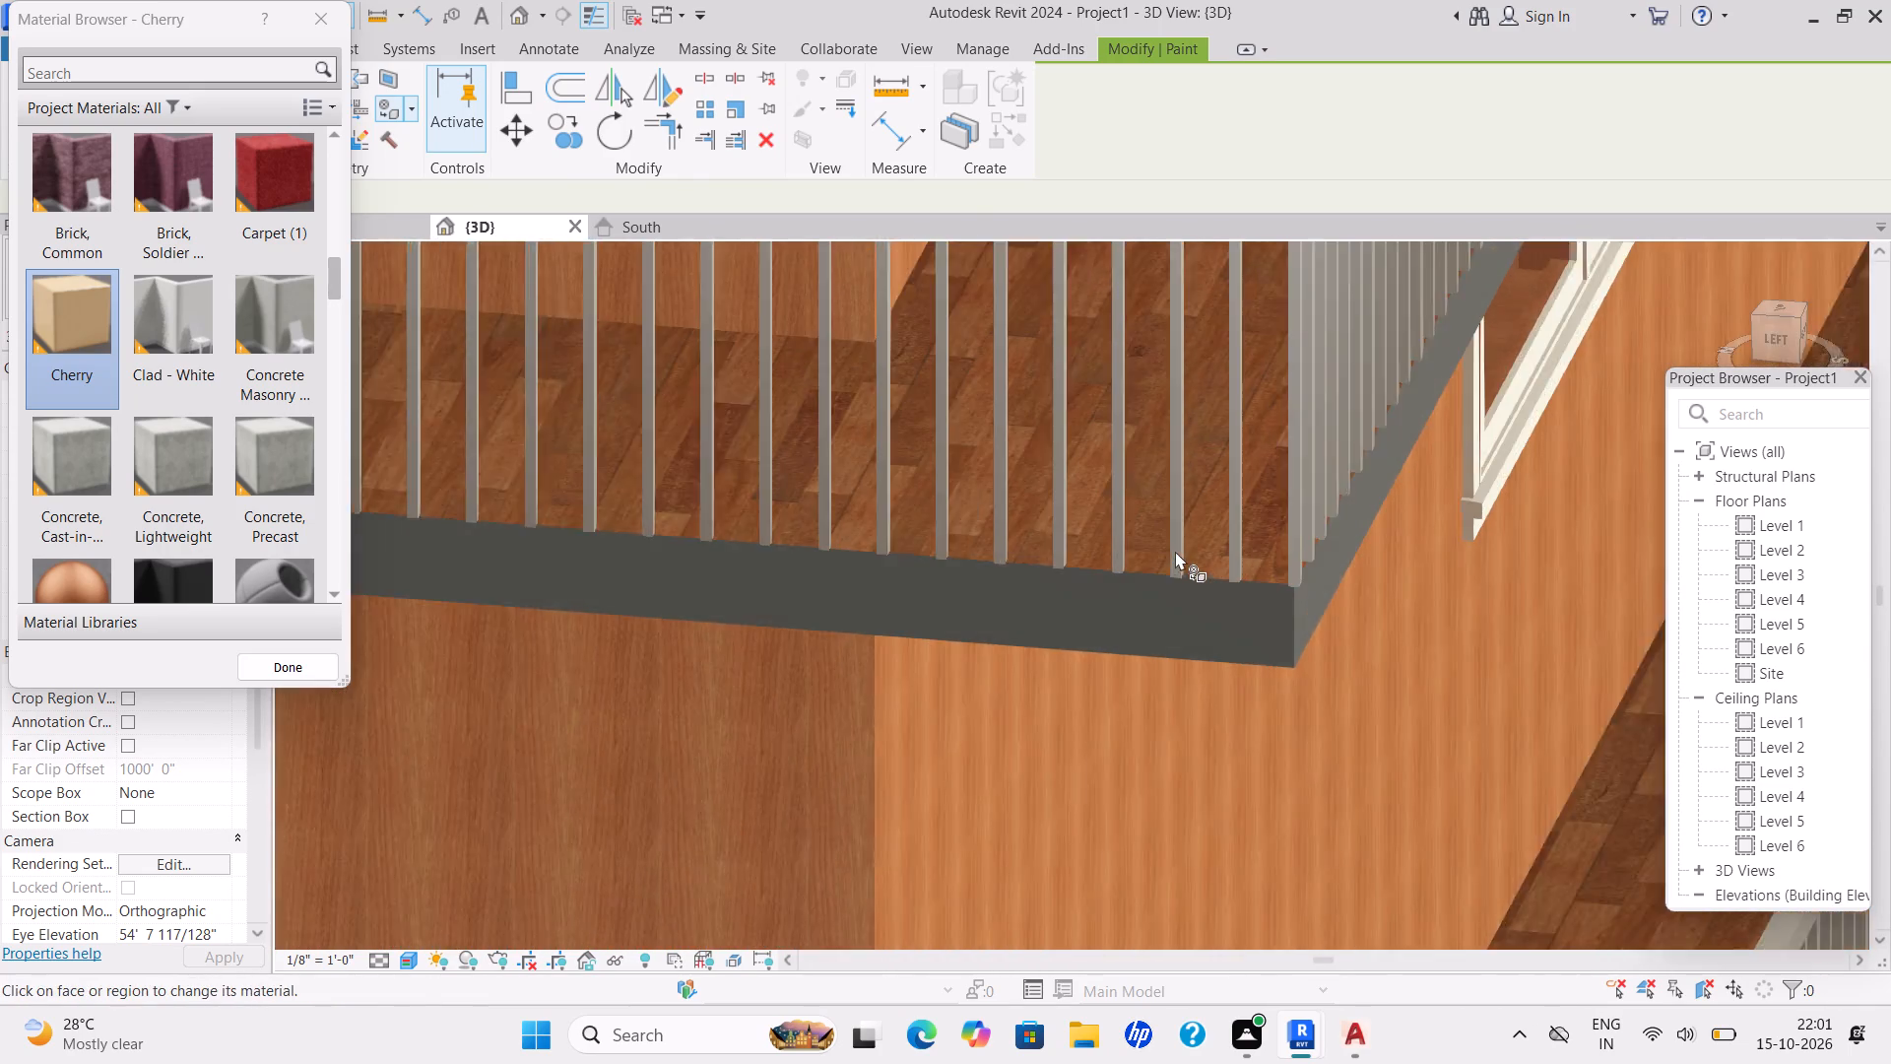
click(1198, 610)
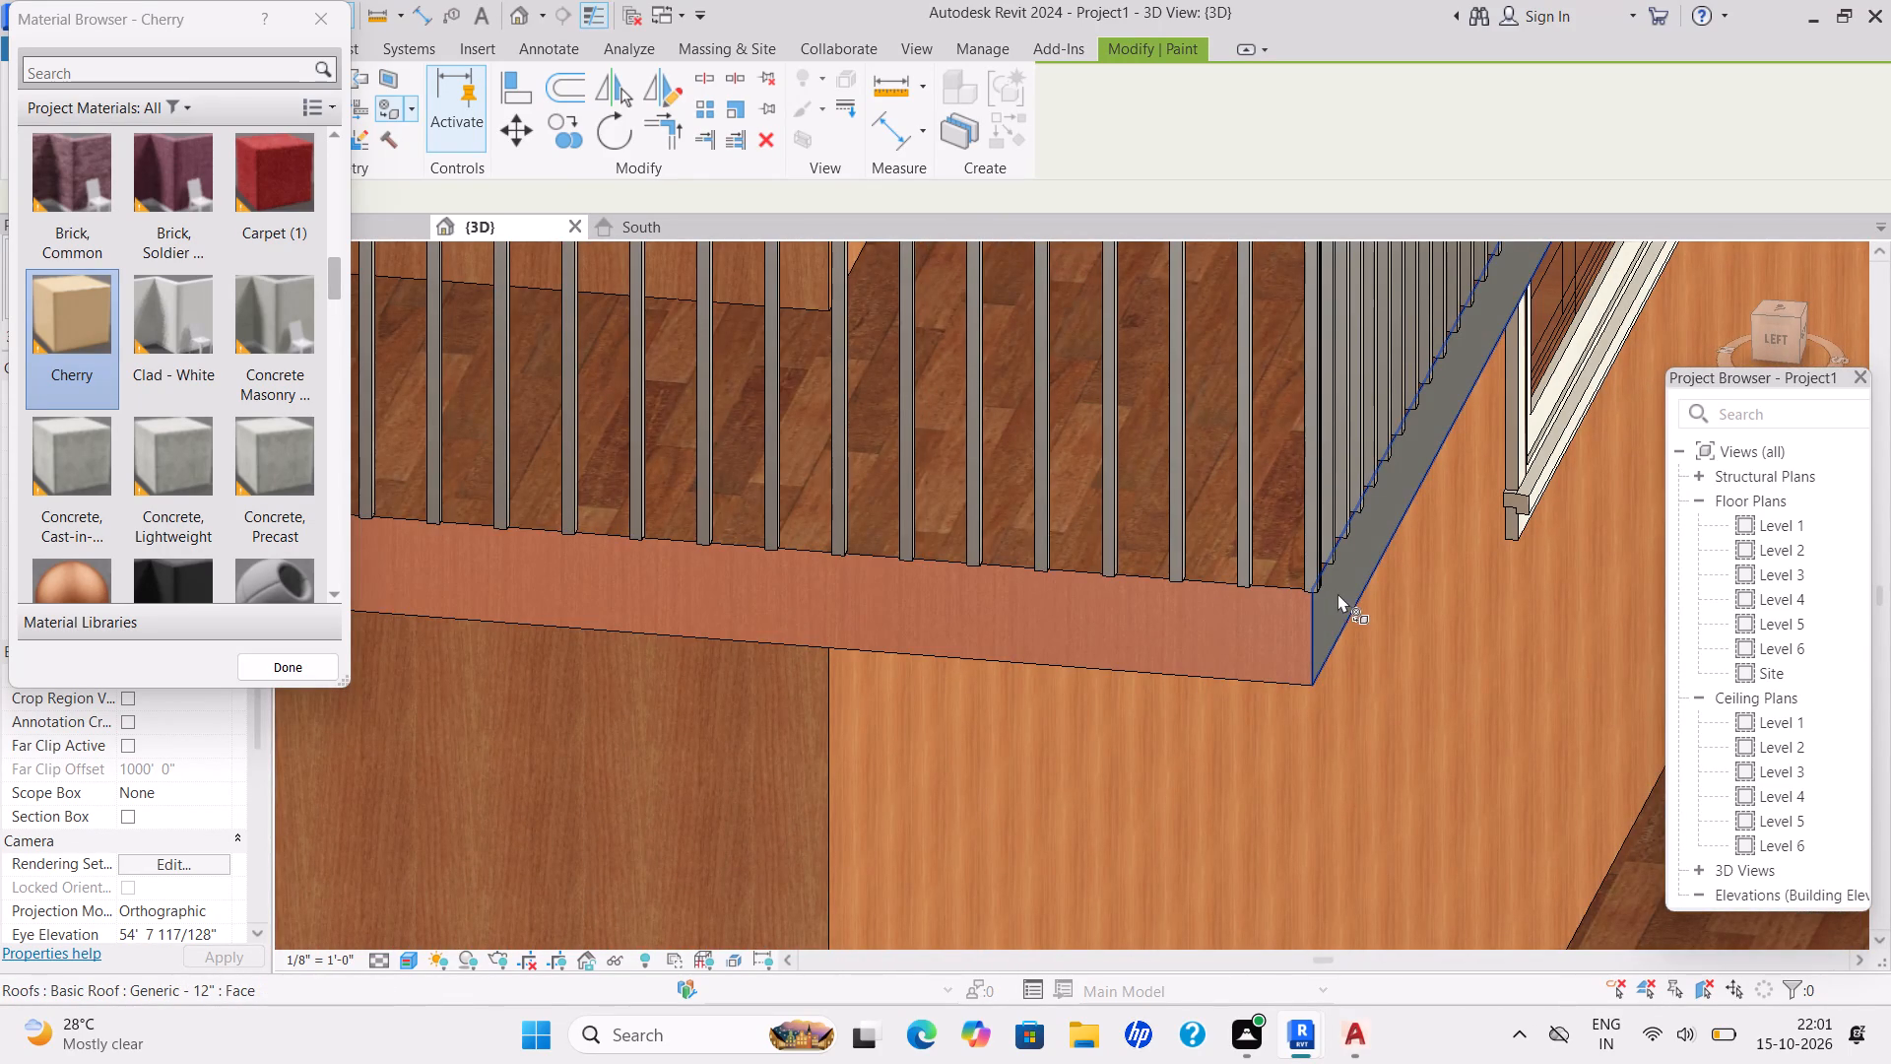
scroll(1321, 599, up, 5)
click(1318, 598)
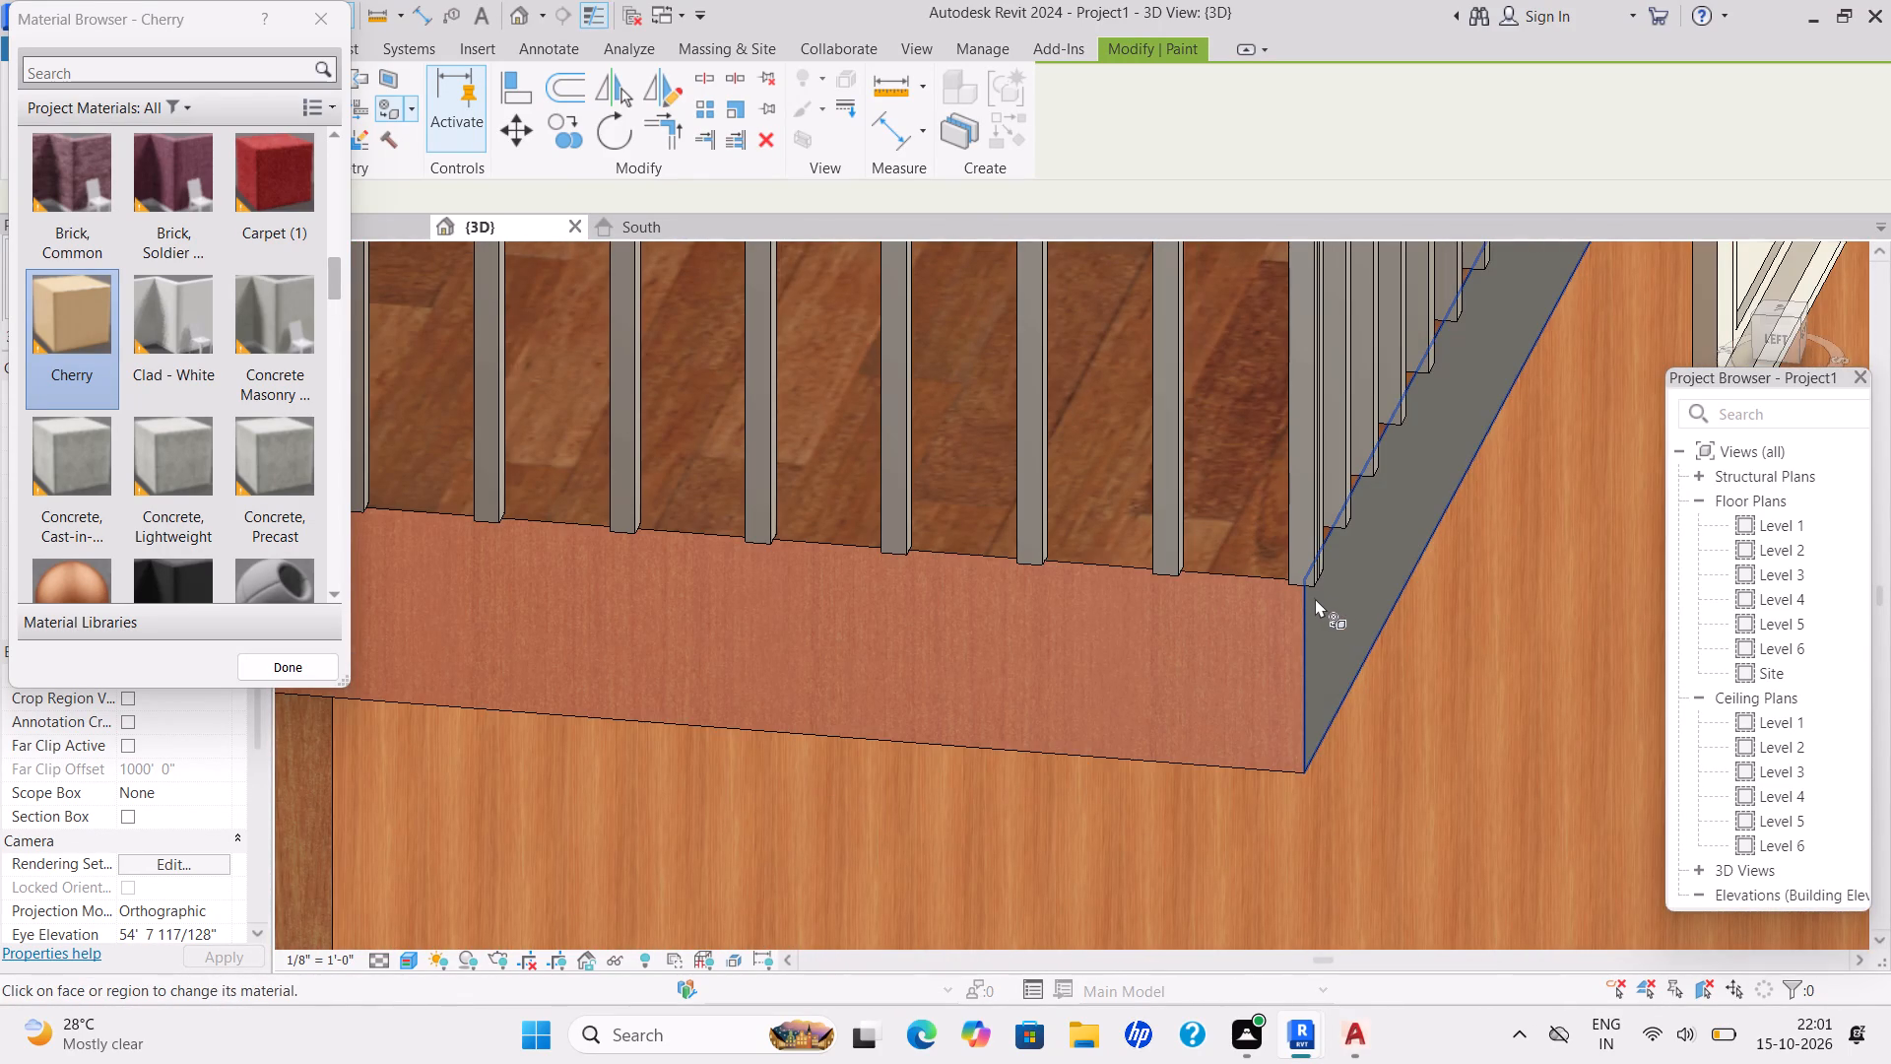
Paint the front and side edge faces of the fourth balcony slab, just below the roof slab, with Cherry.
scroll(1322, 583, down, 10)
middle_drag(1318, 599, 1214, 765)
scroll(1214, 651, down, 4)
middle_drag(1211, 664, 1177, 803)
scroll(1142, 568, down, 2)
middle_drag(1141, 578, 1121, 702)
scroll(1048, 462, up, 6)
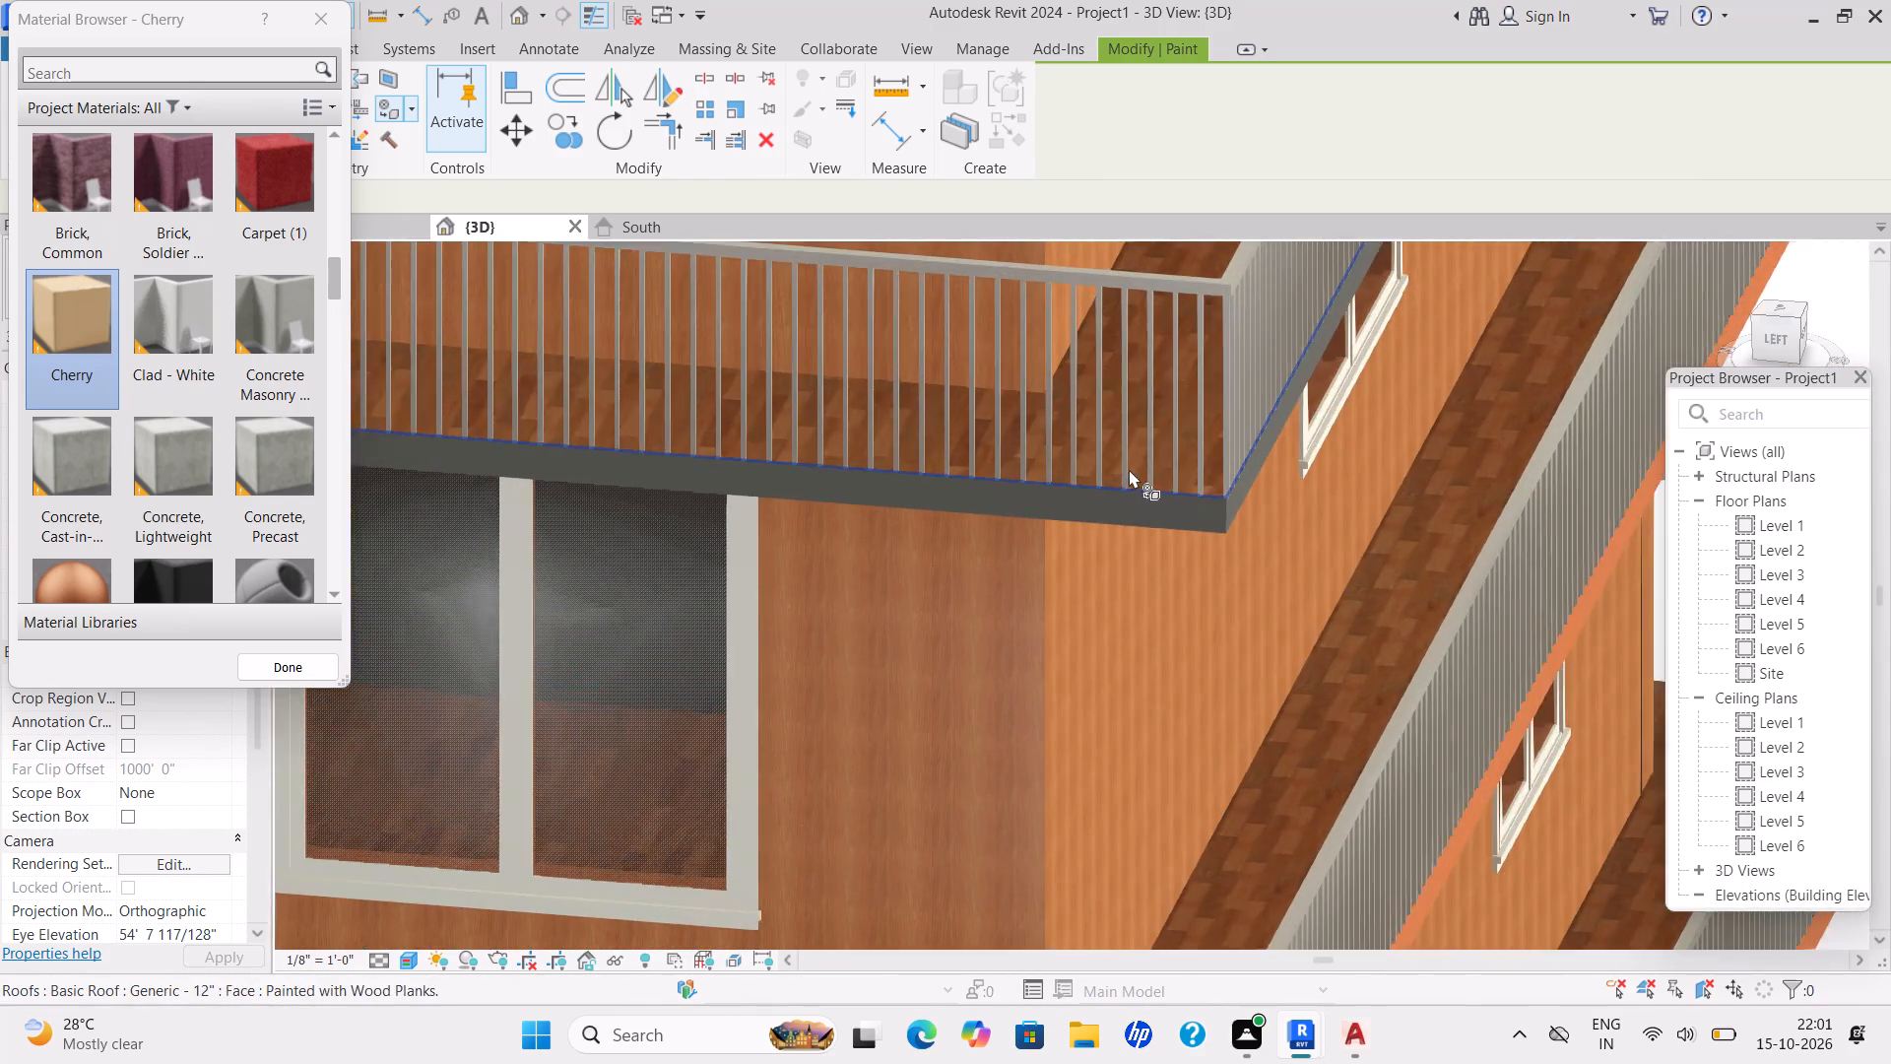
scroll(1129, 469, up, 3)
click(1221, 545)
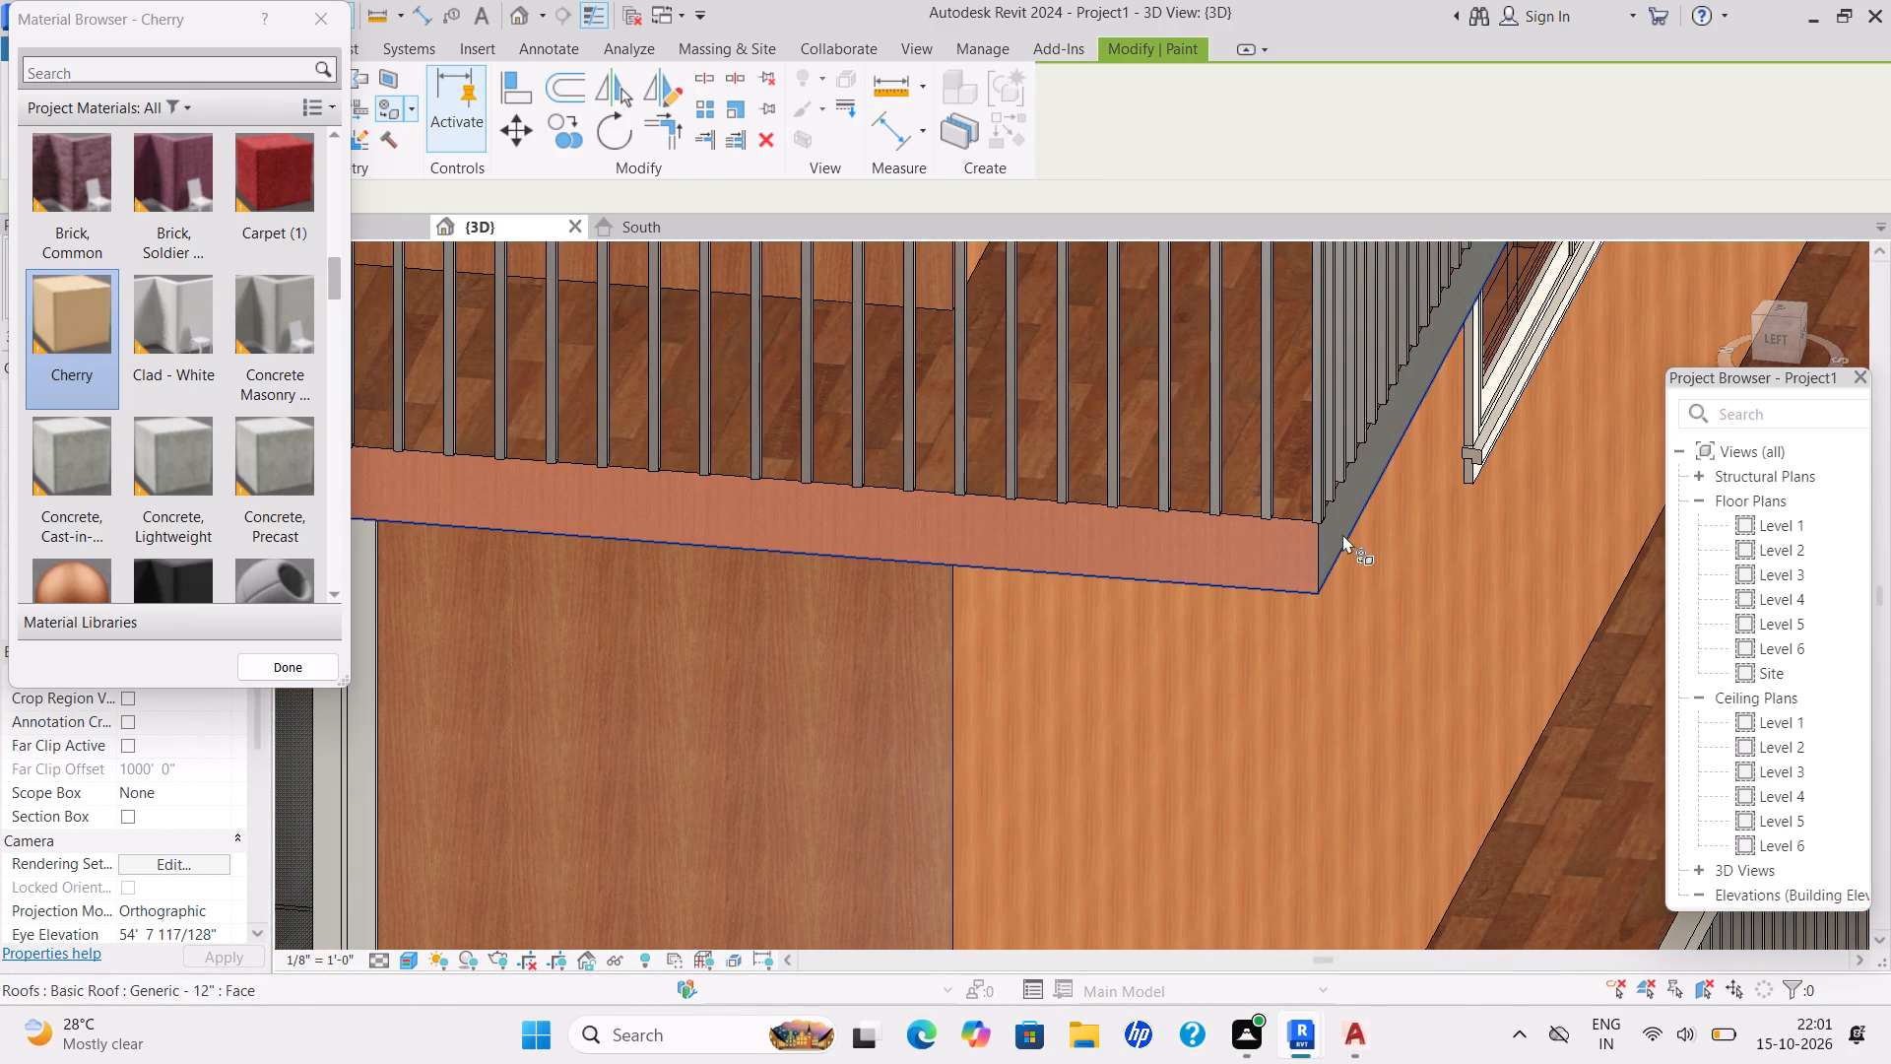
click(1334, 534)
Paint the front and adjoining window-side edge faces of the top roof slab with Cherry.
scroll(1310, 553, down, 2)
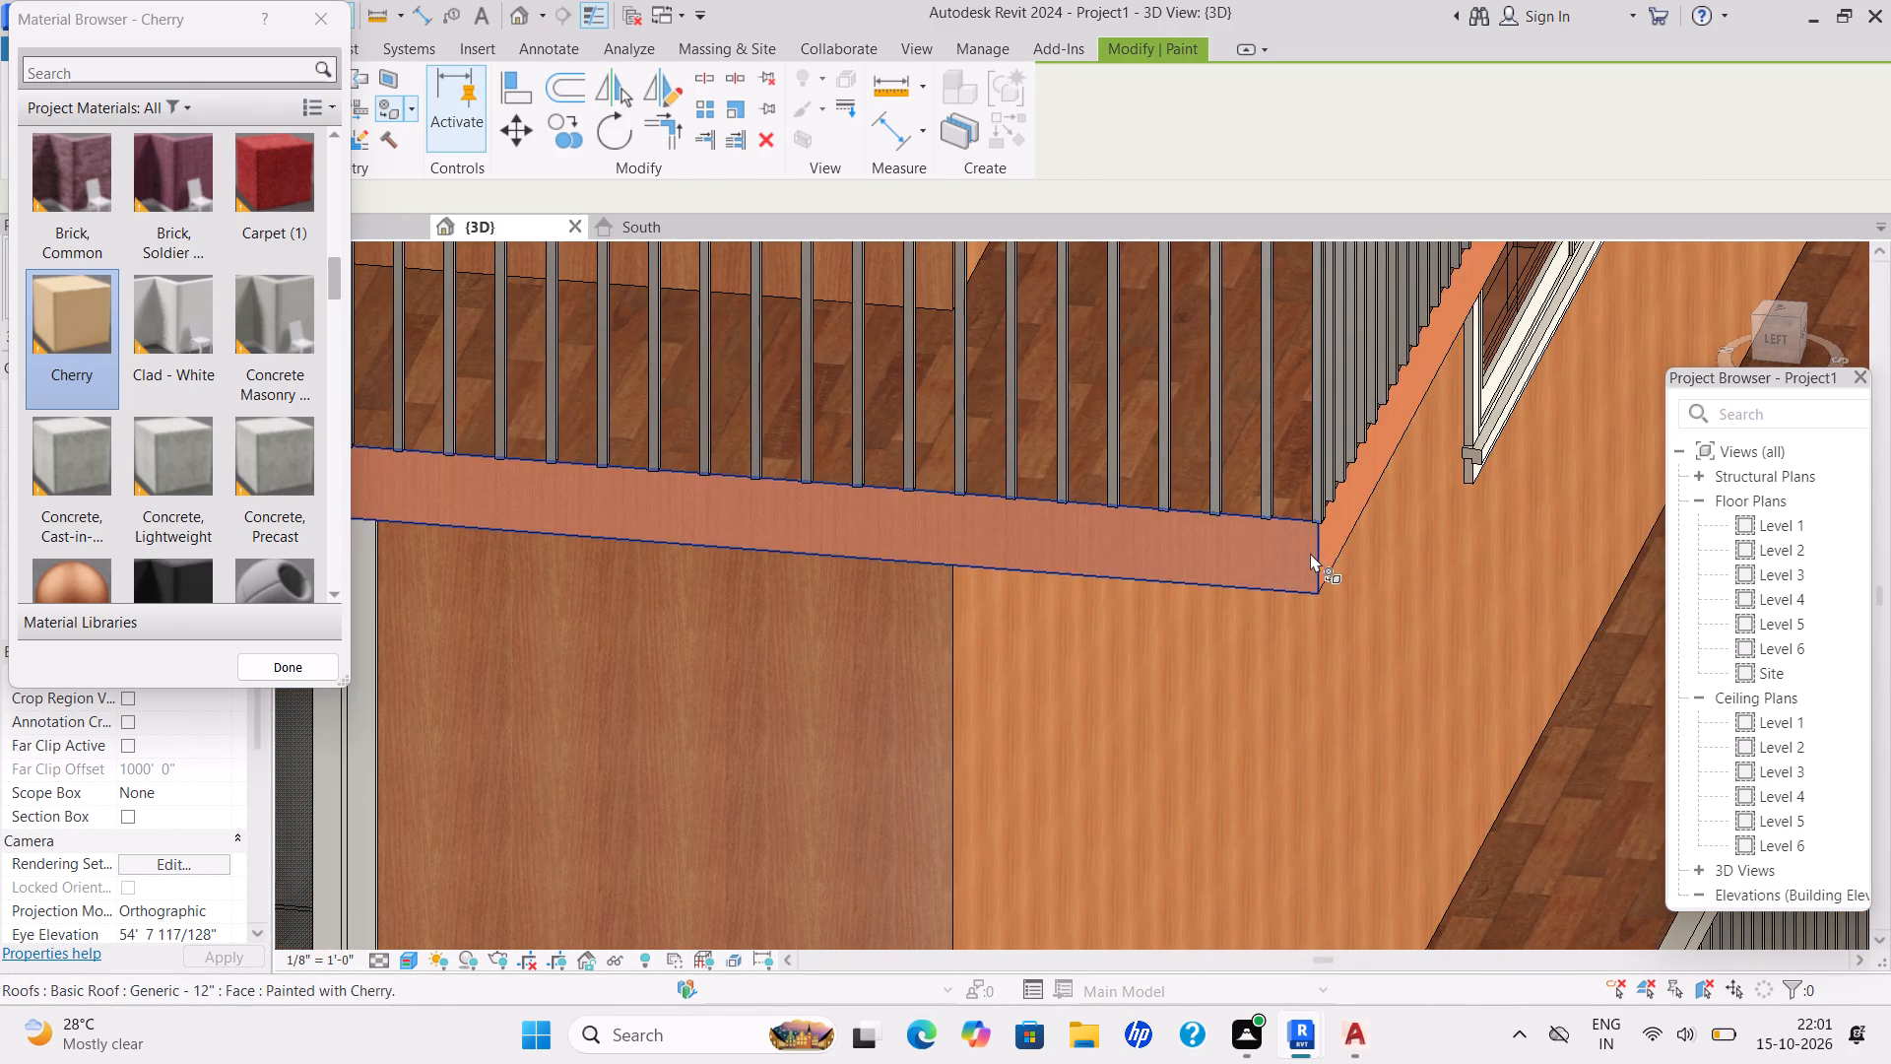
scroll(1310, 553, down, 8)
middle_drag(1299, 570, 1268, 703)
middle_drag(1233, 634, 1210, 731)
middle_drag(1210, 640, 1192, 725)
scroll(1208, 657, down, 2)
scroll(1238, 407, up, 4)
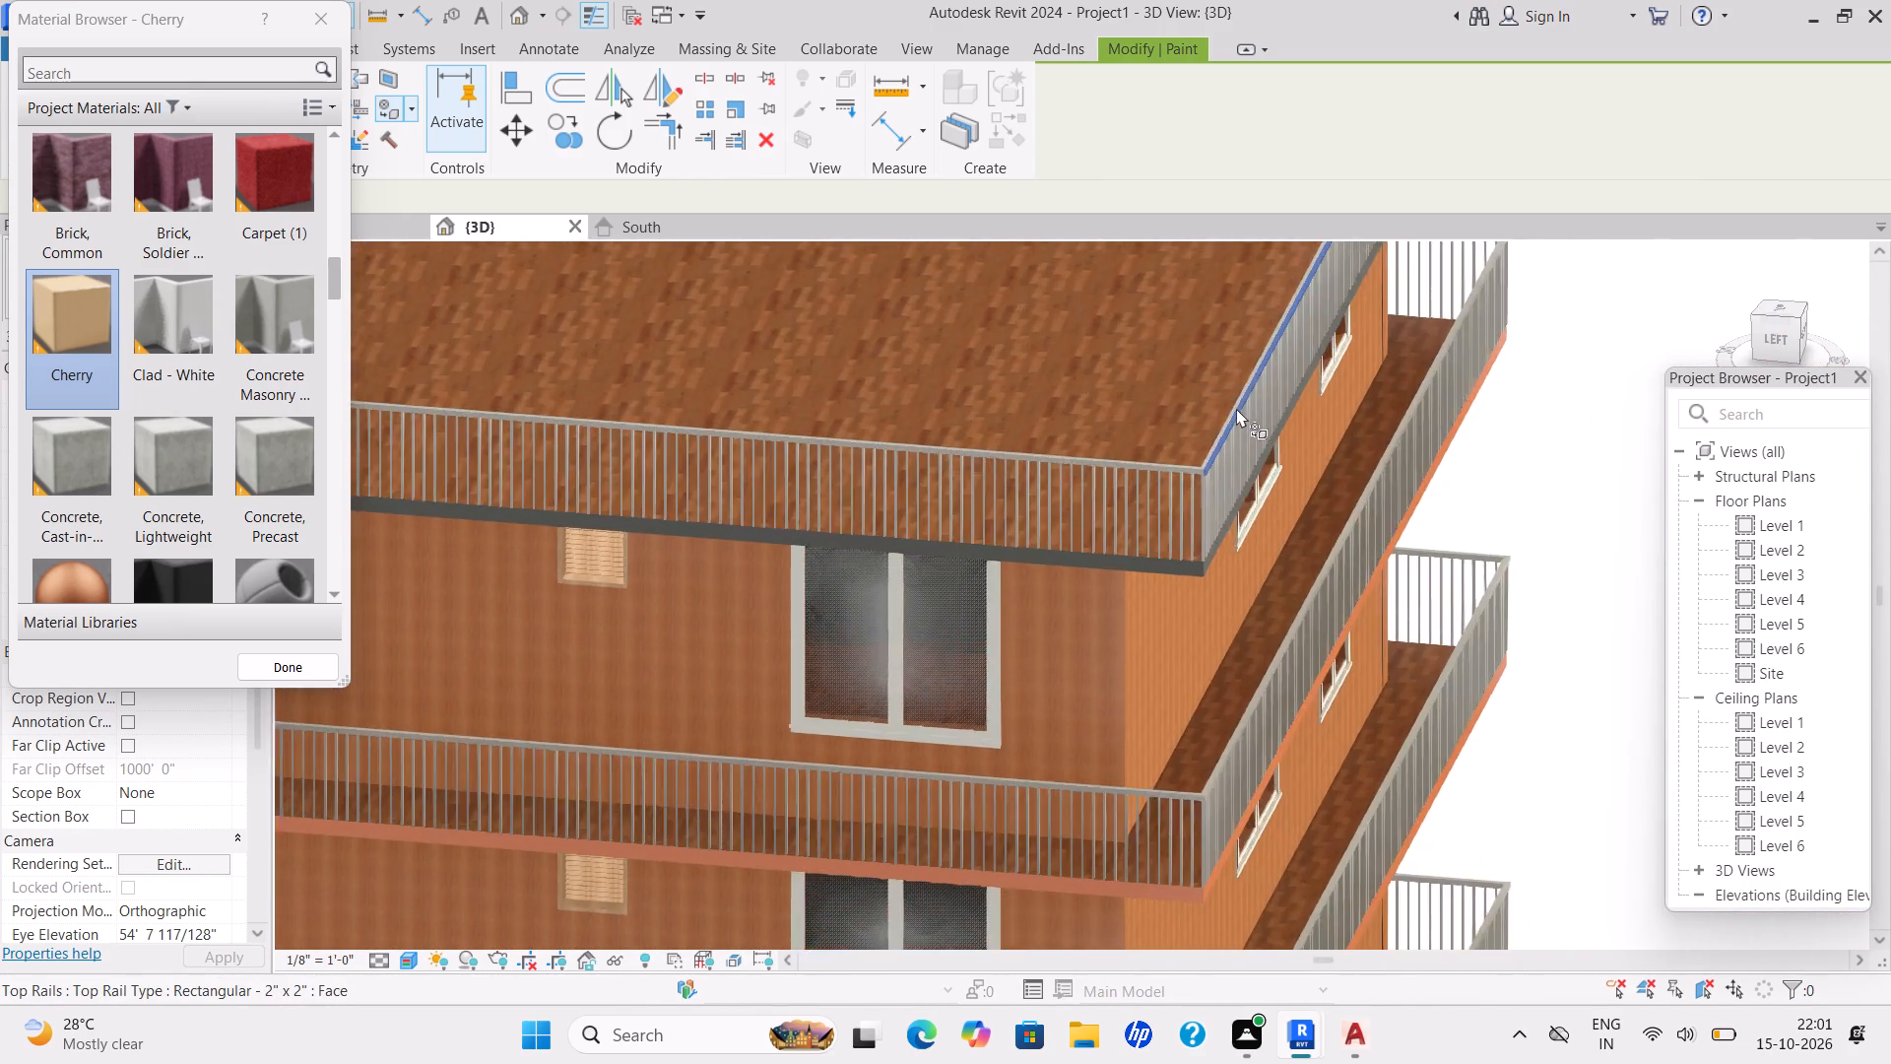
scroll(1236, 408, up, 1)
scroll(1156, 666, up, 6)
drag(1169, 717, 1178, 724)
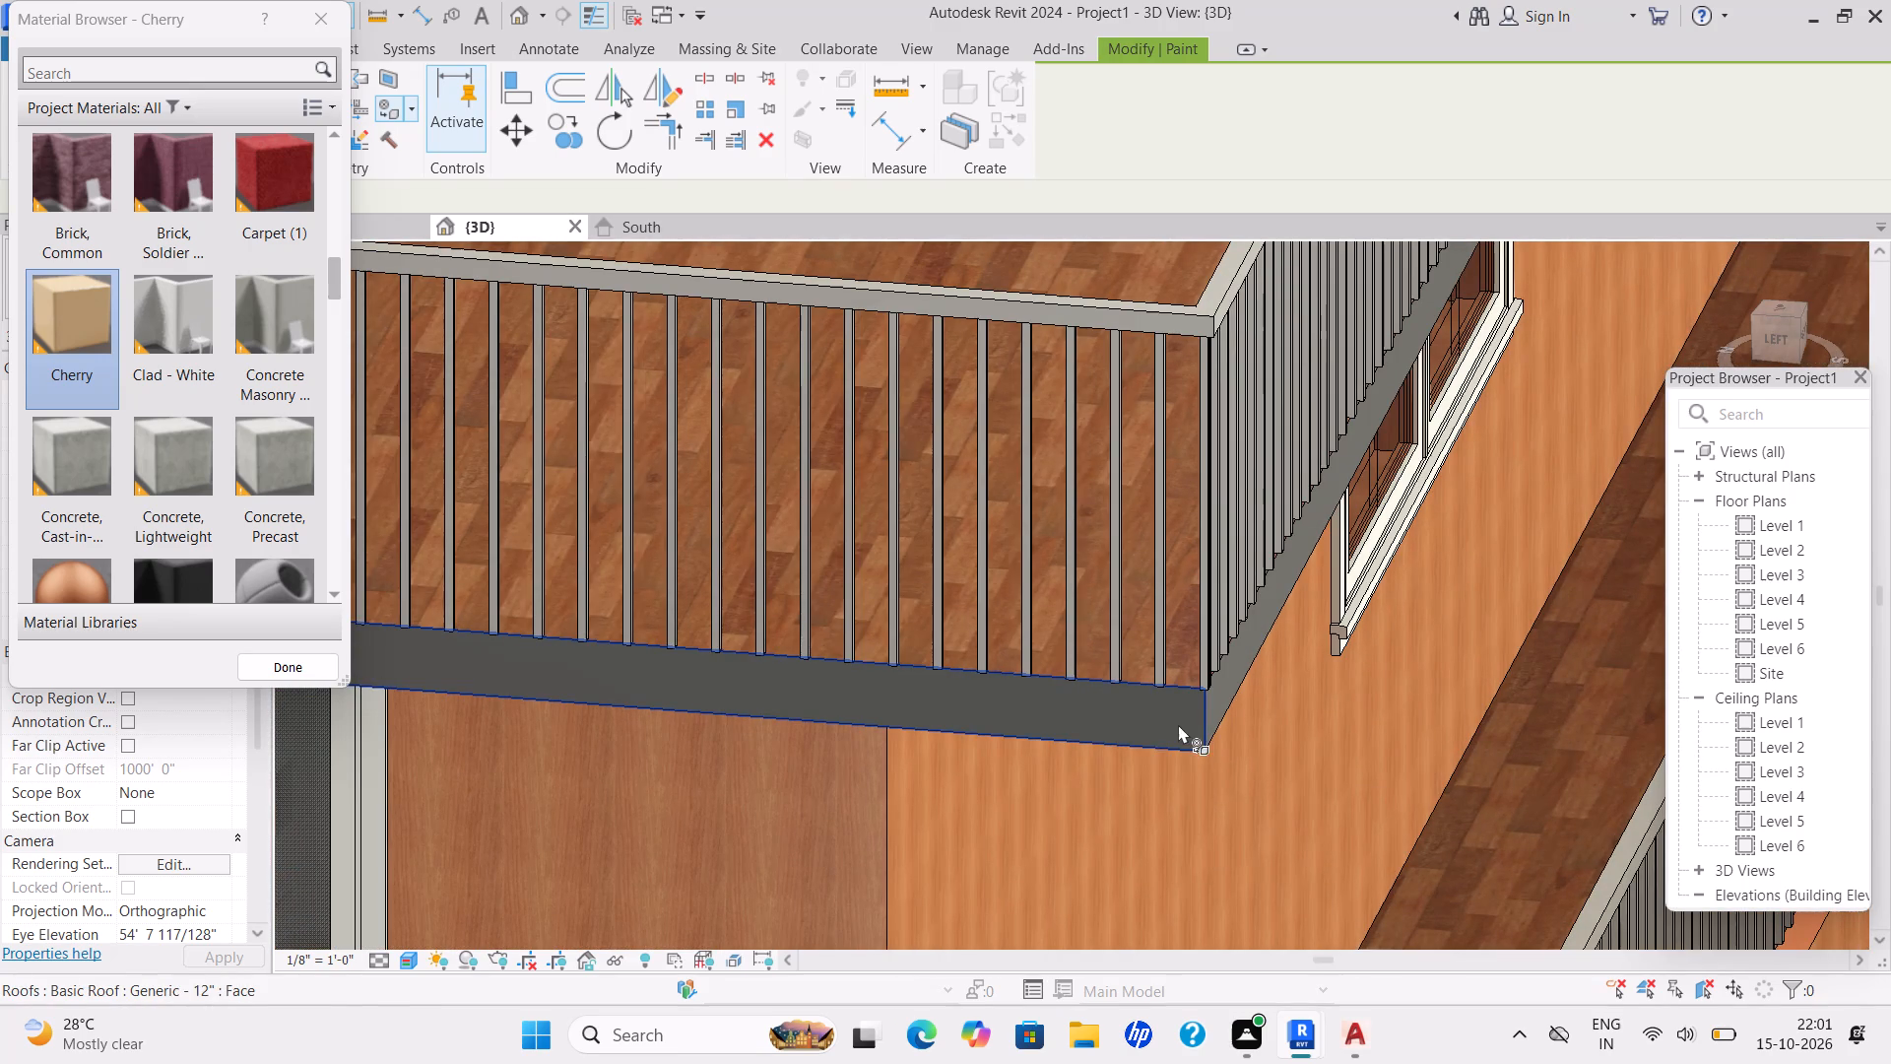
drag(1178, 724, 1179, 725)
scroll(1222, 695, up, 4)
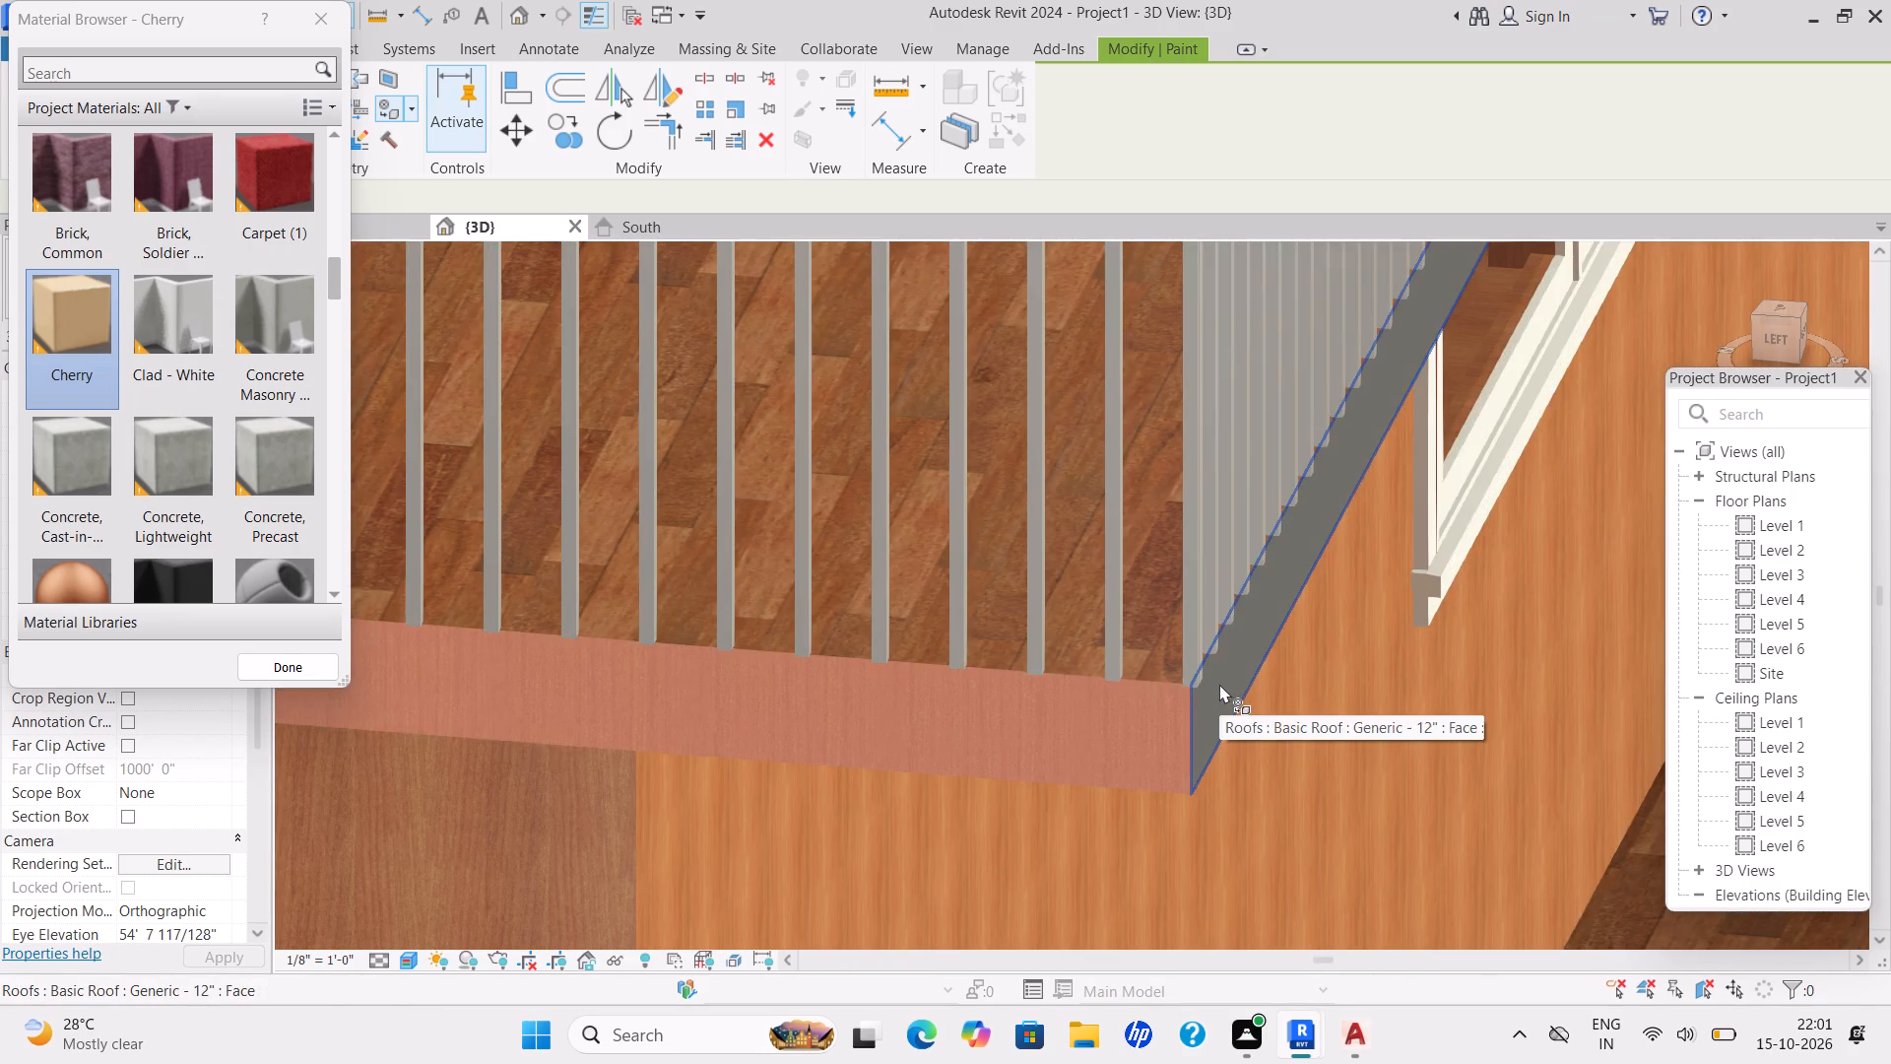
click(1219, 684)
Paint the roof slab's opposite side edge face, at the far end of the front edge, with Cherry.
scroll(1245, 665, down, 18)
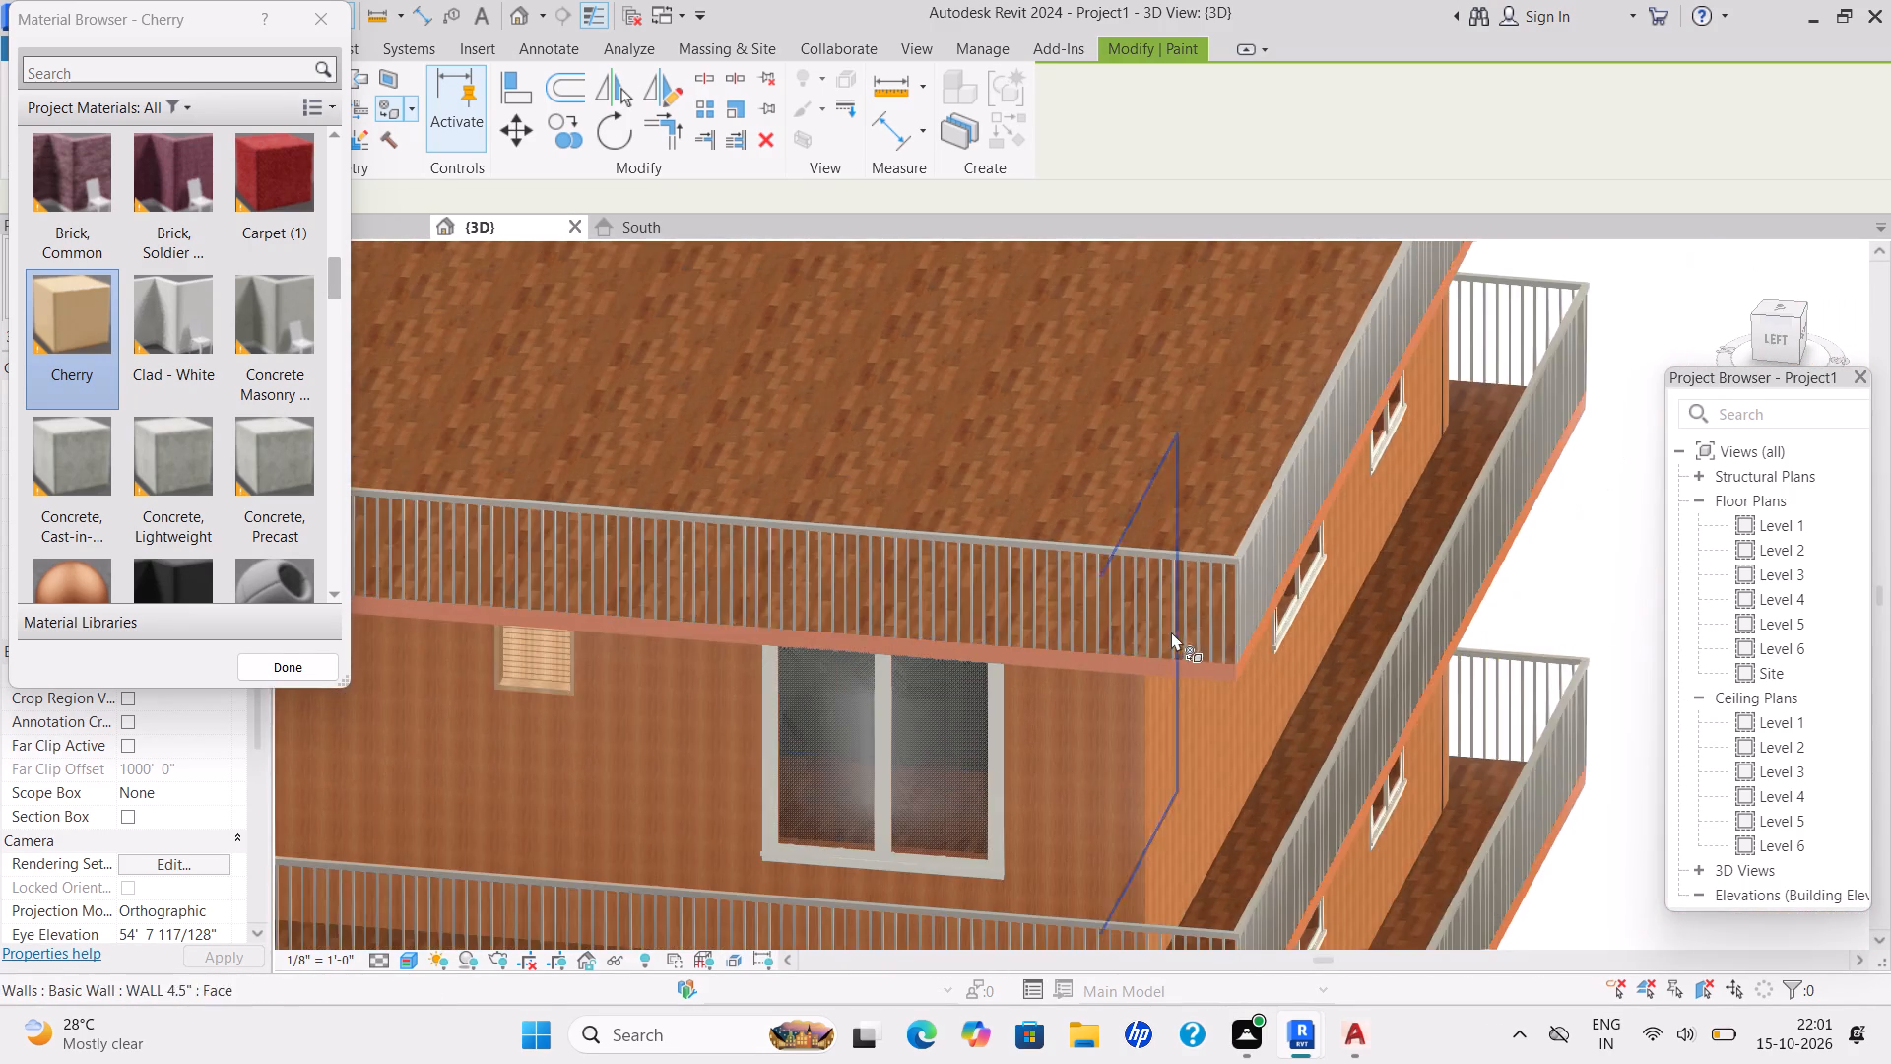
scroll(1171, 632, down, 4)
scroll(571, 547, up, 9)
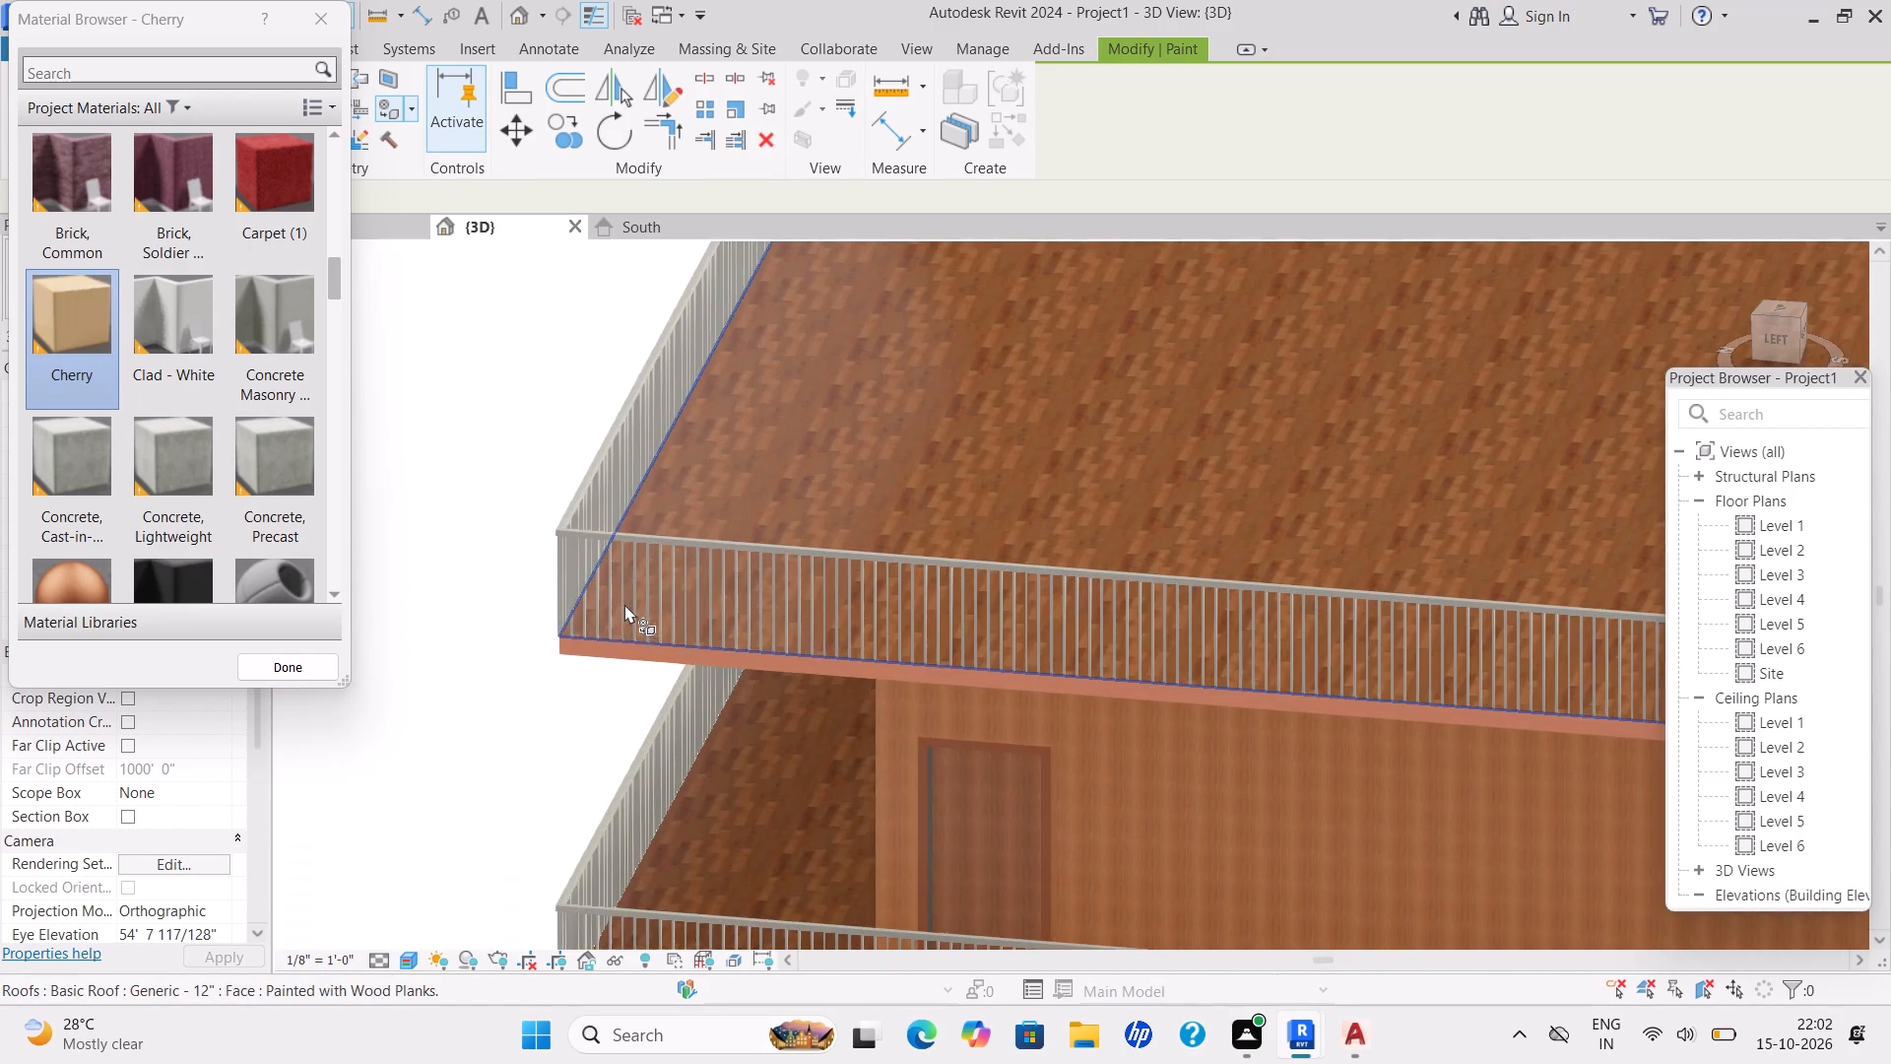
scroll(633, 637, down, 7)
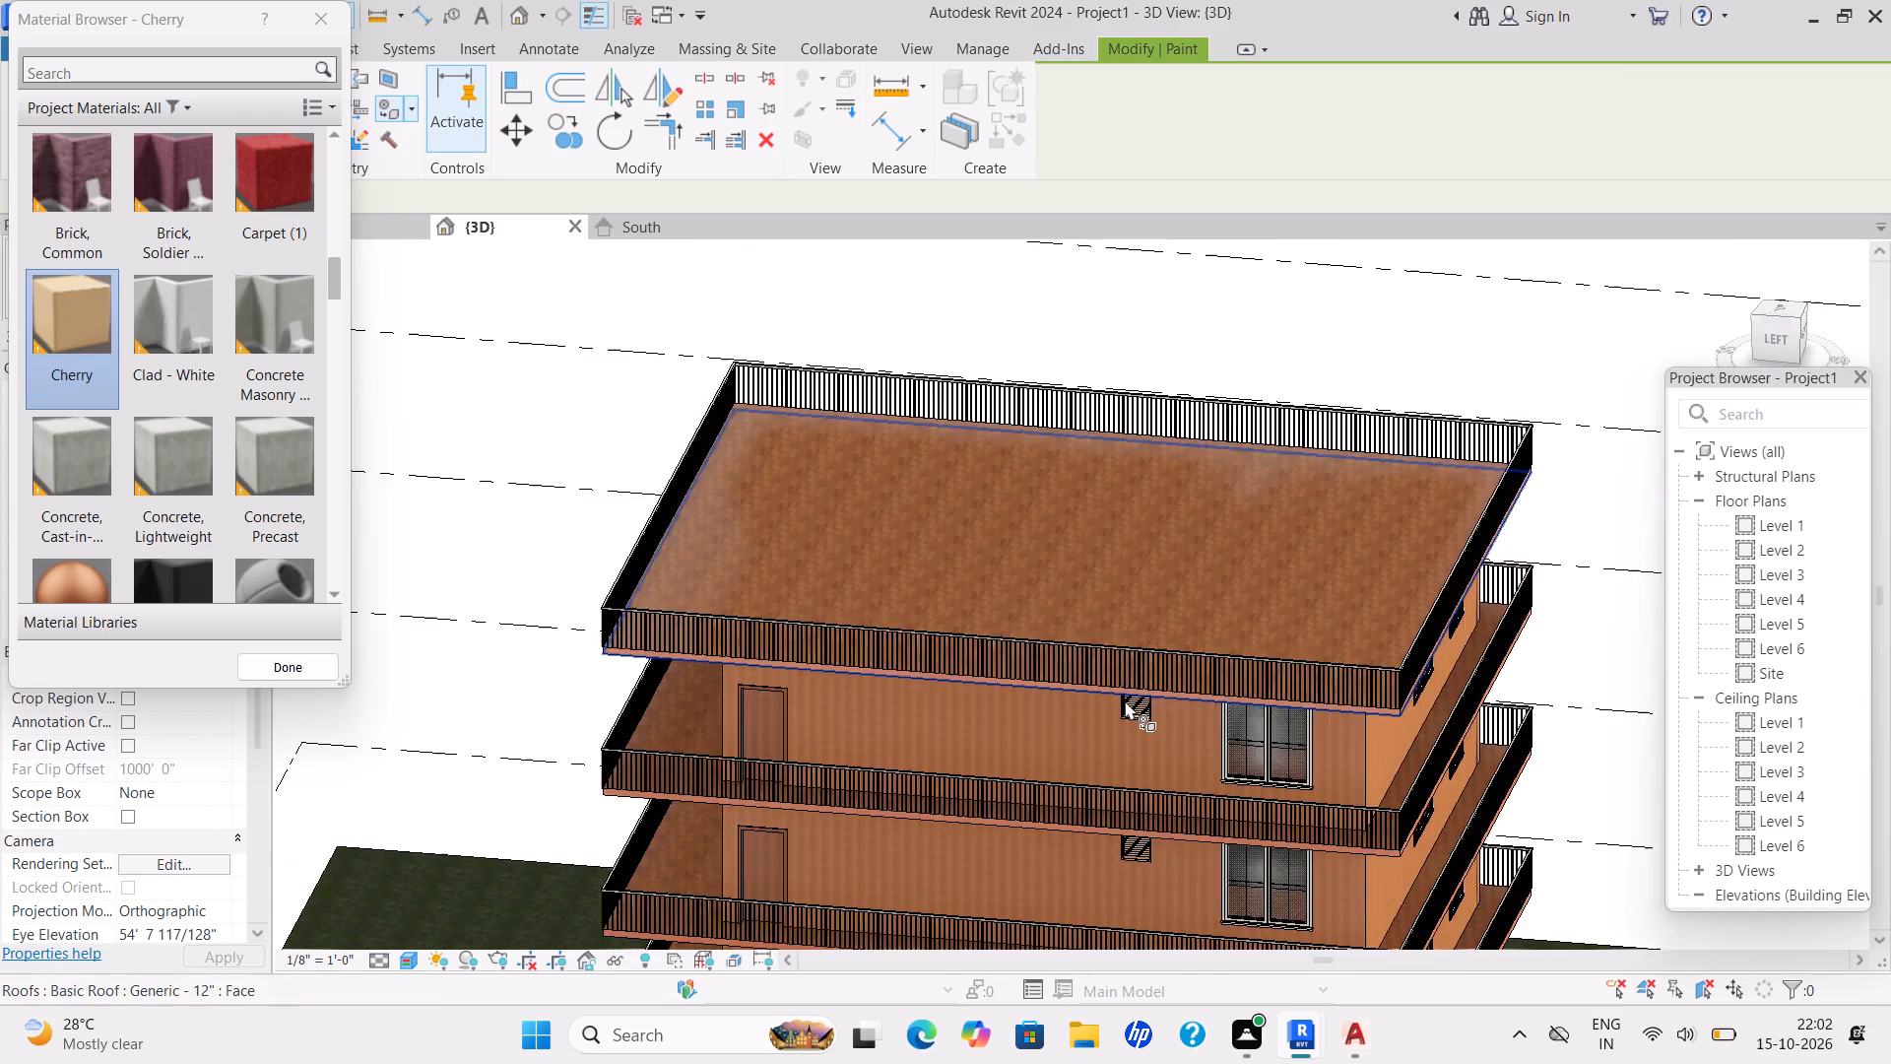
scroll(1125, 700, down, 7)
middle_drag(1165, 698, 1228, 693)
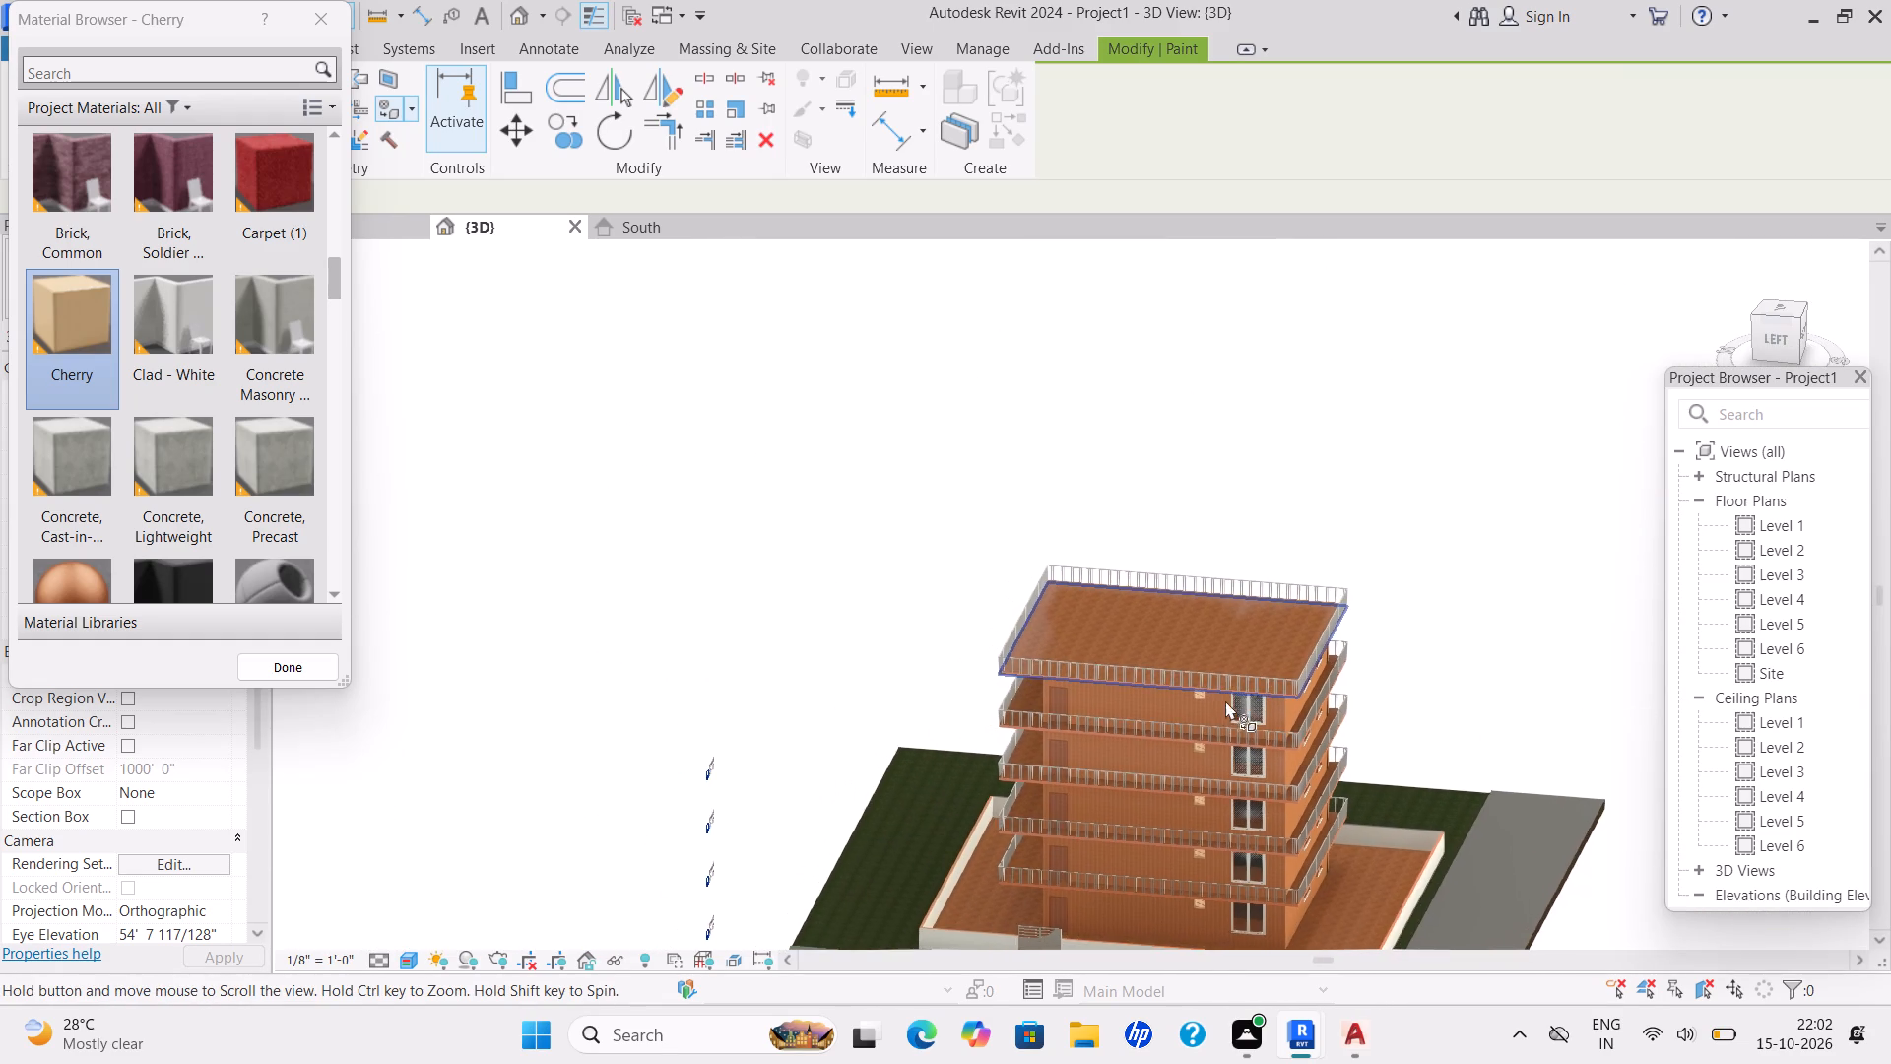
scroll(1173, 763, up, 4)
scroll(904, 650, up, 6)
scroll(839, 697, up, 3)
scroll(836, 697, down, 3)
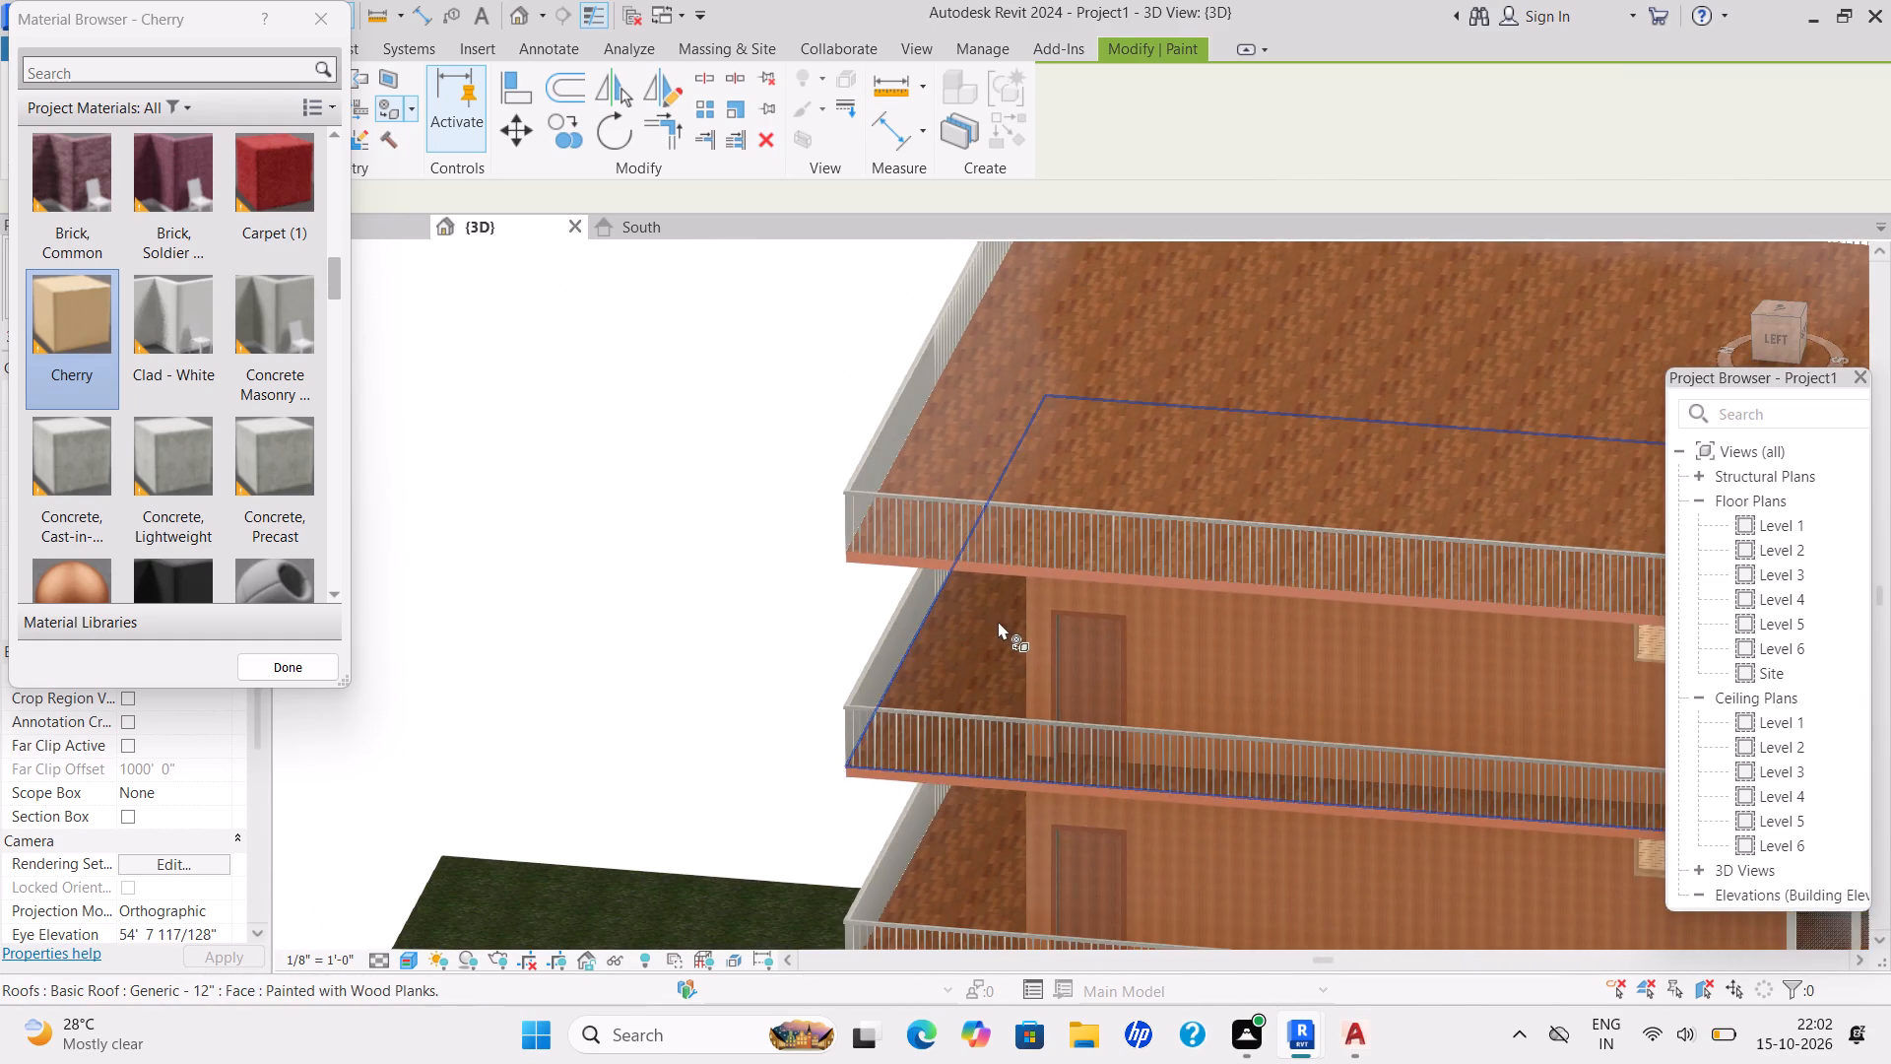
scroll(998, 621, down, 3)
scroll(903, 635, up, 3)
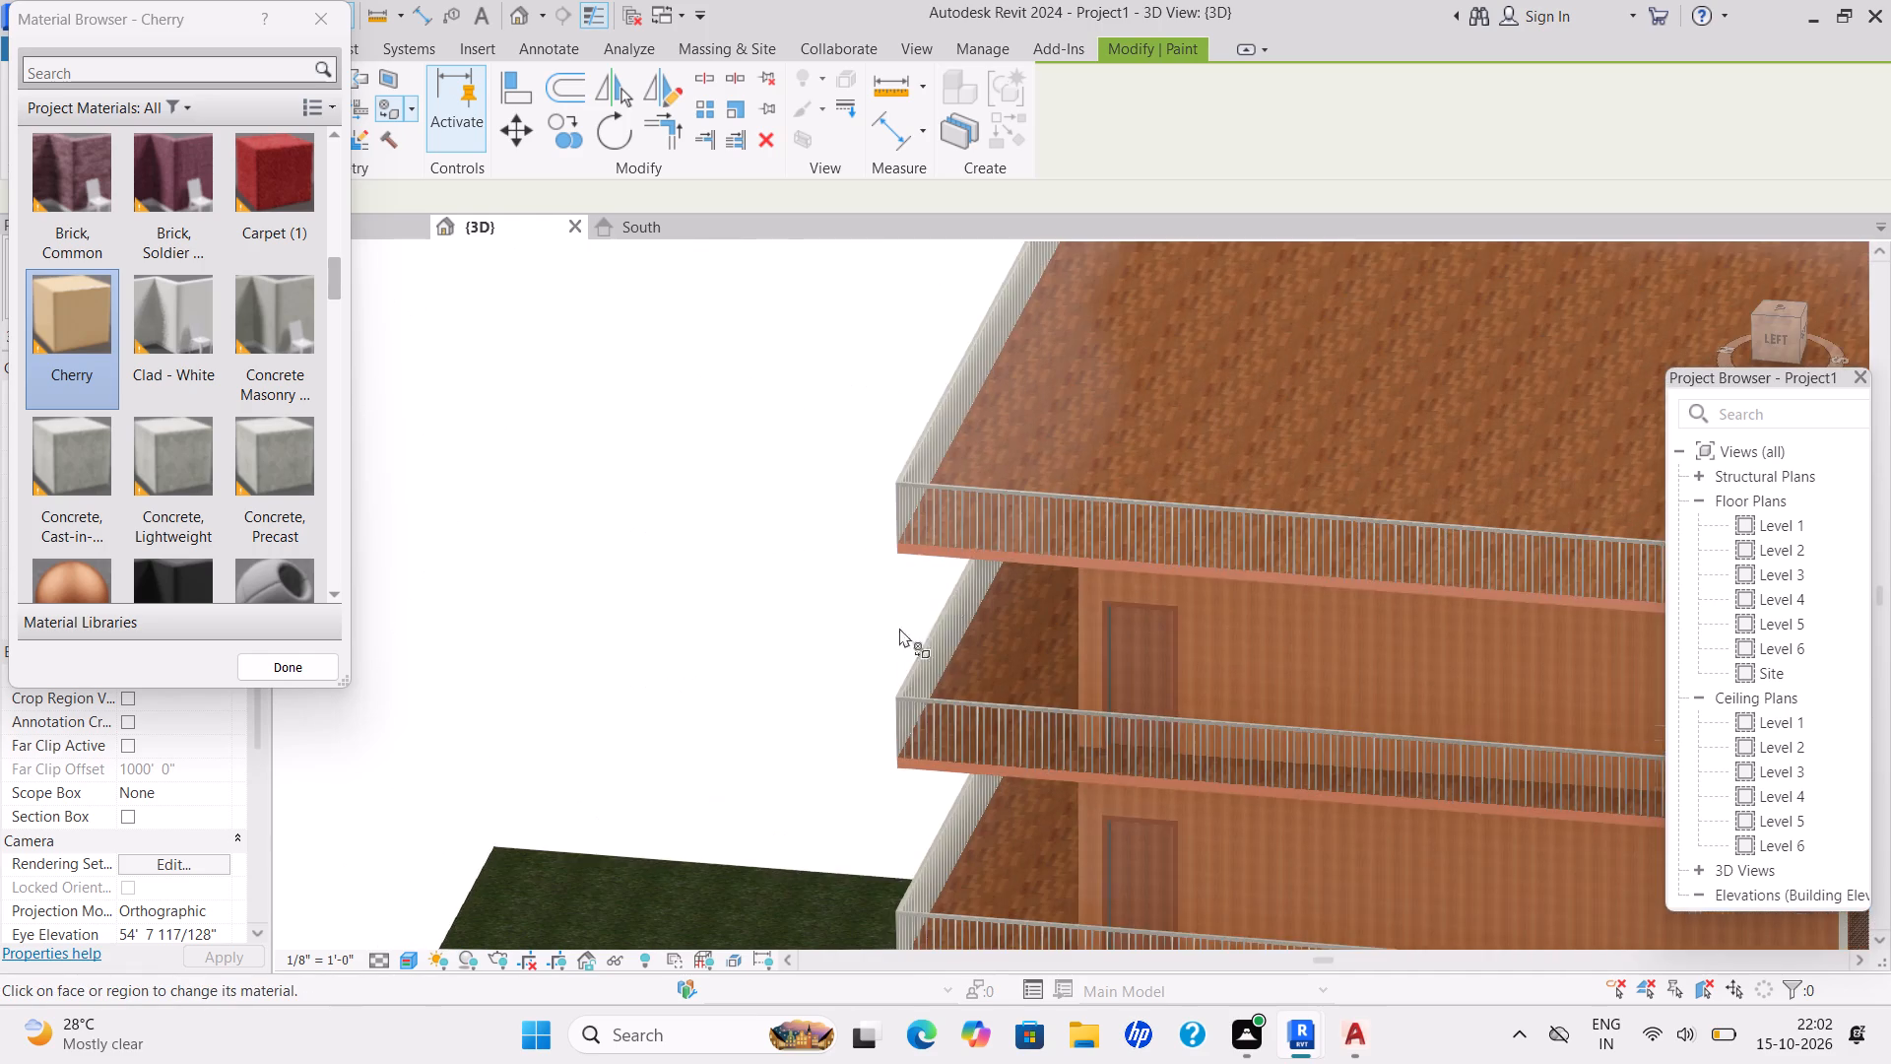
scroll(970, 516, up, 4)
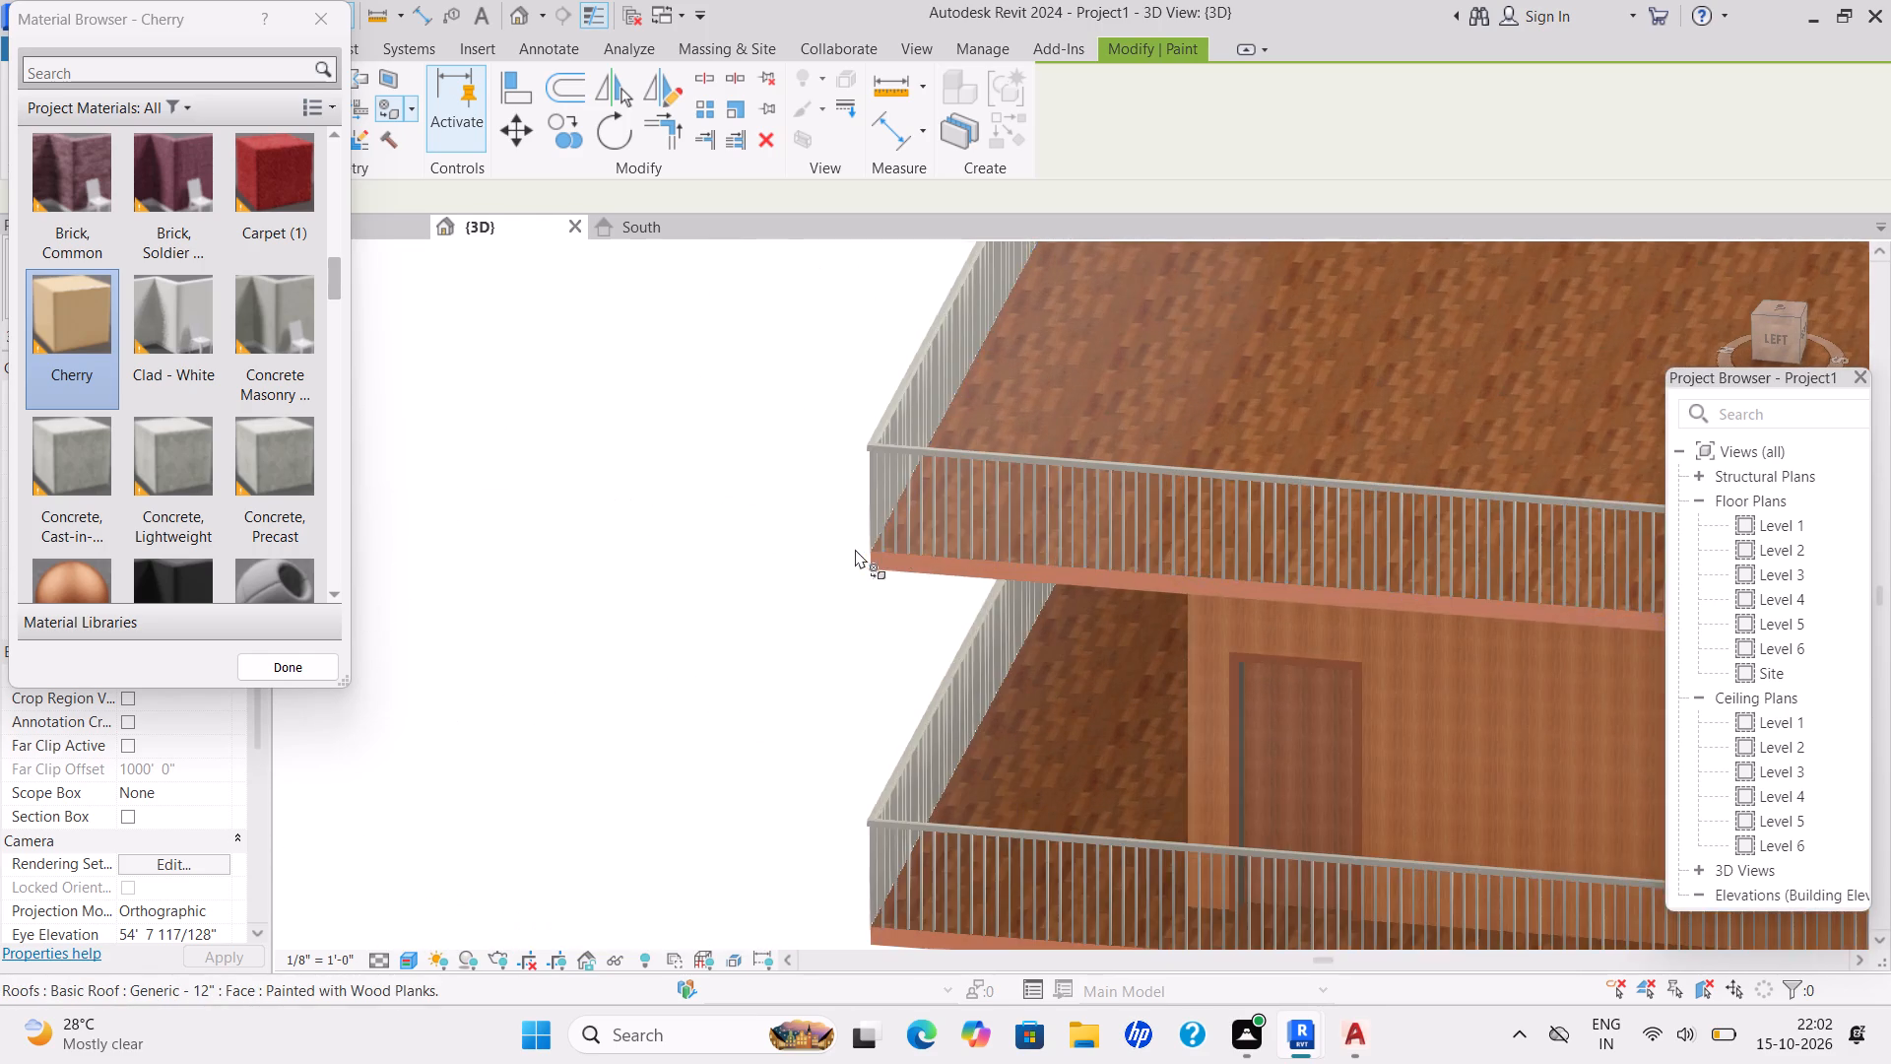
scroll(855, 550, up, 9)
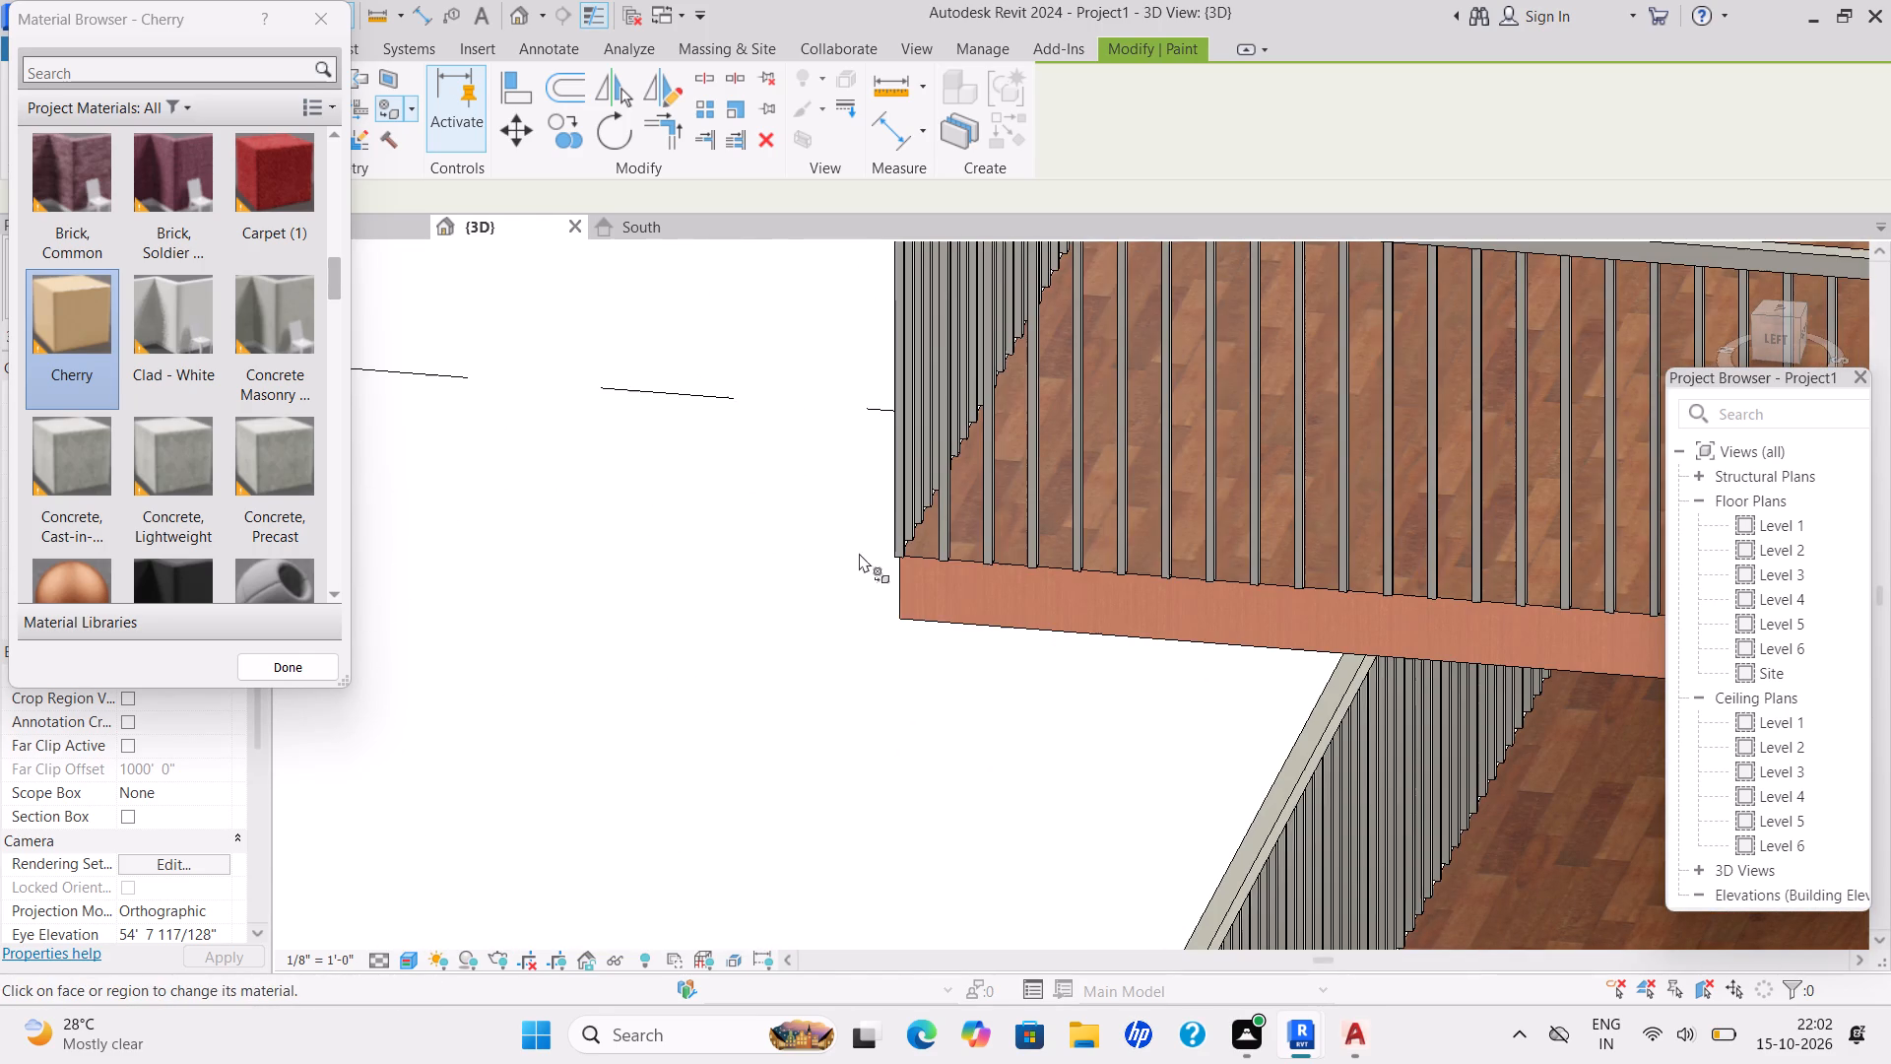
scroll(945, 531, down, 3)
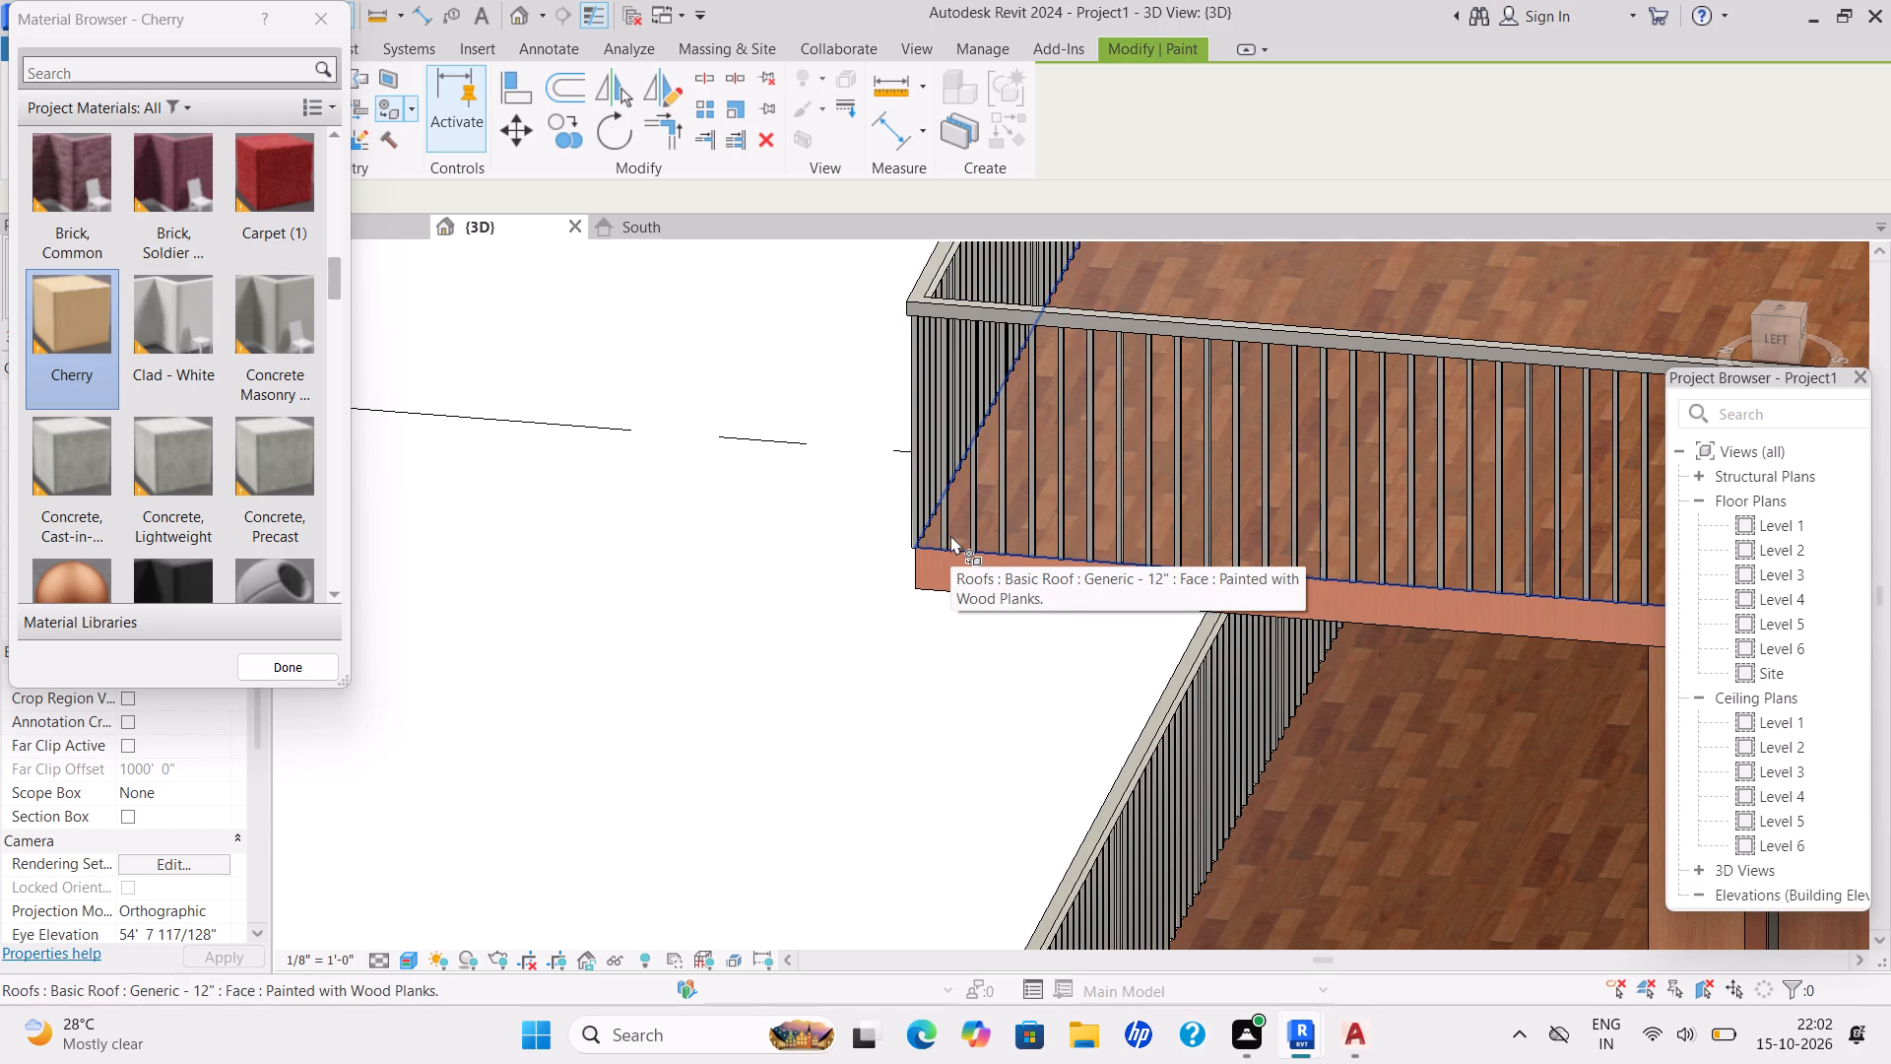
scroll(910, 573, up, 2)
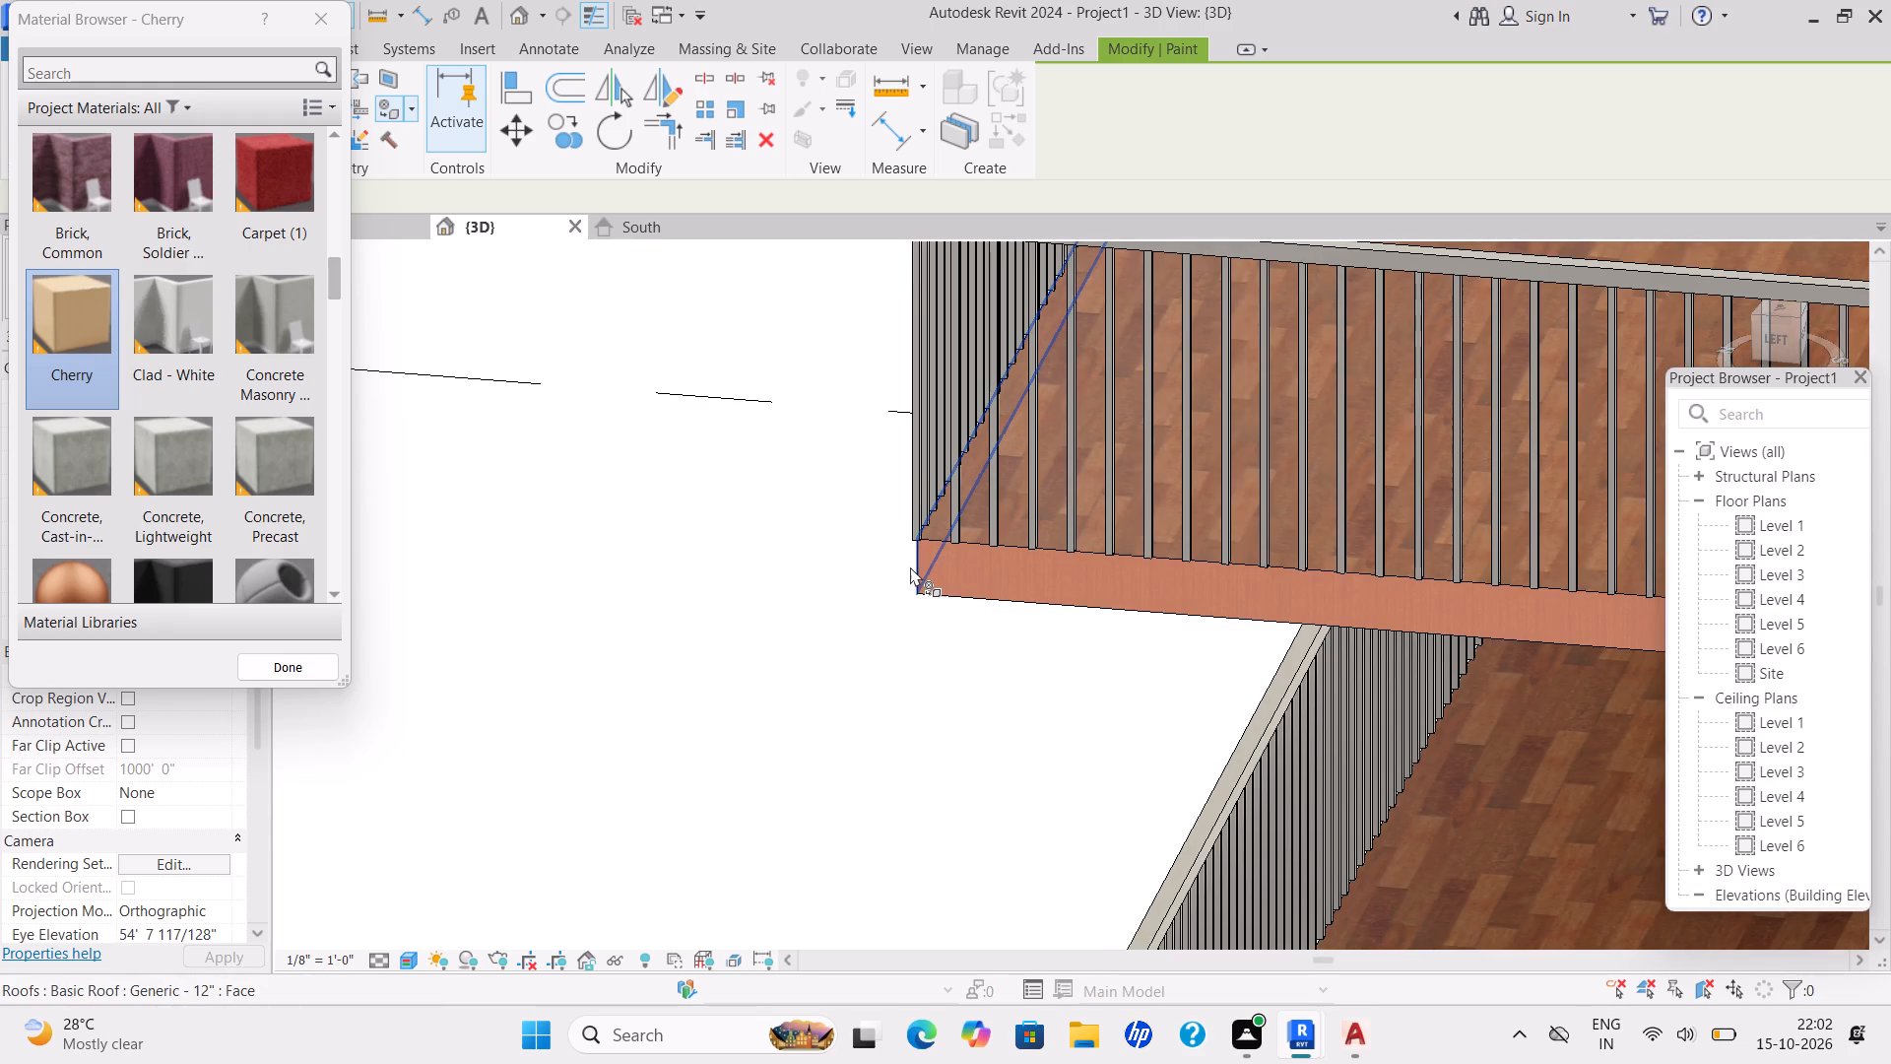
click(910, 566)
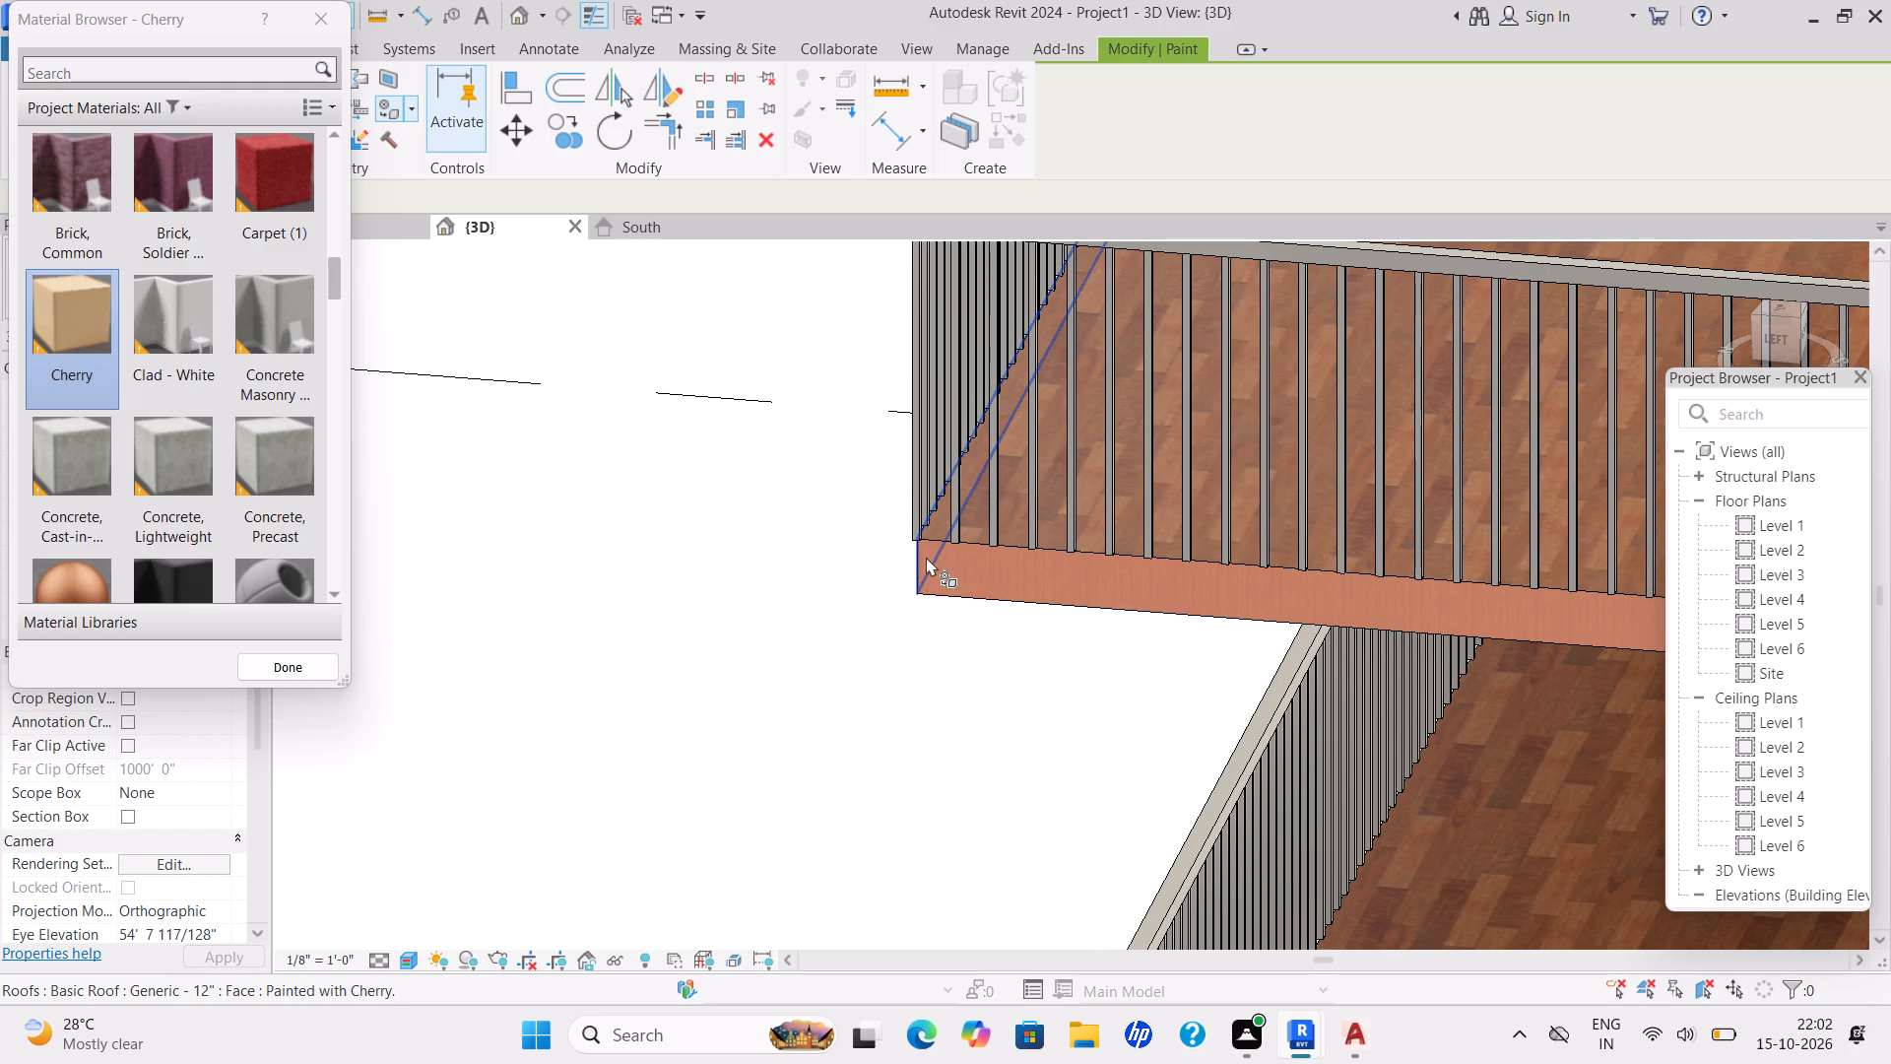
scroll(916, 559, up, 5)
click(916, 559)
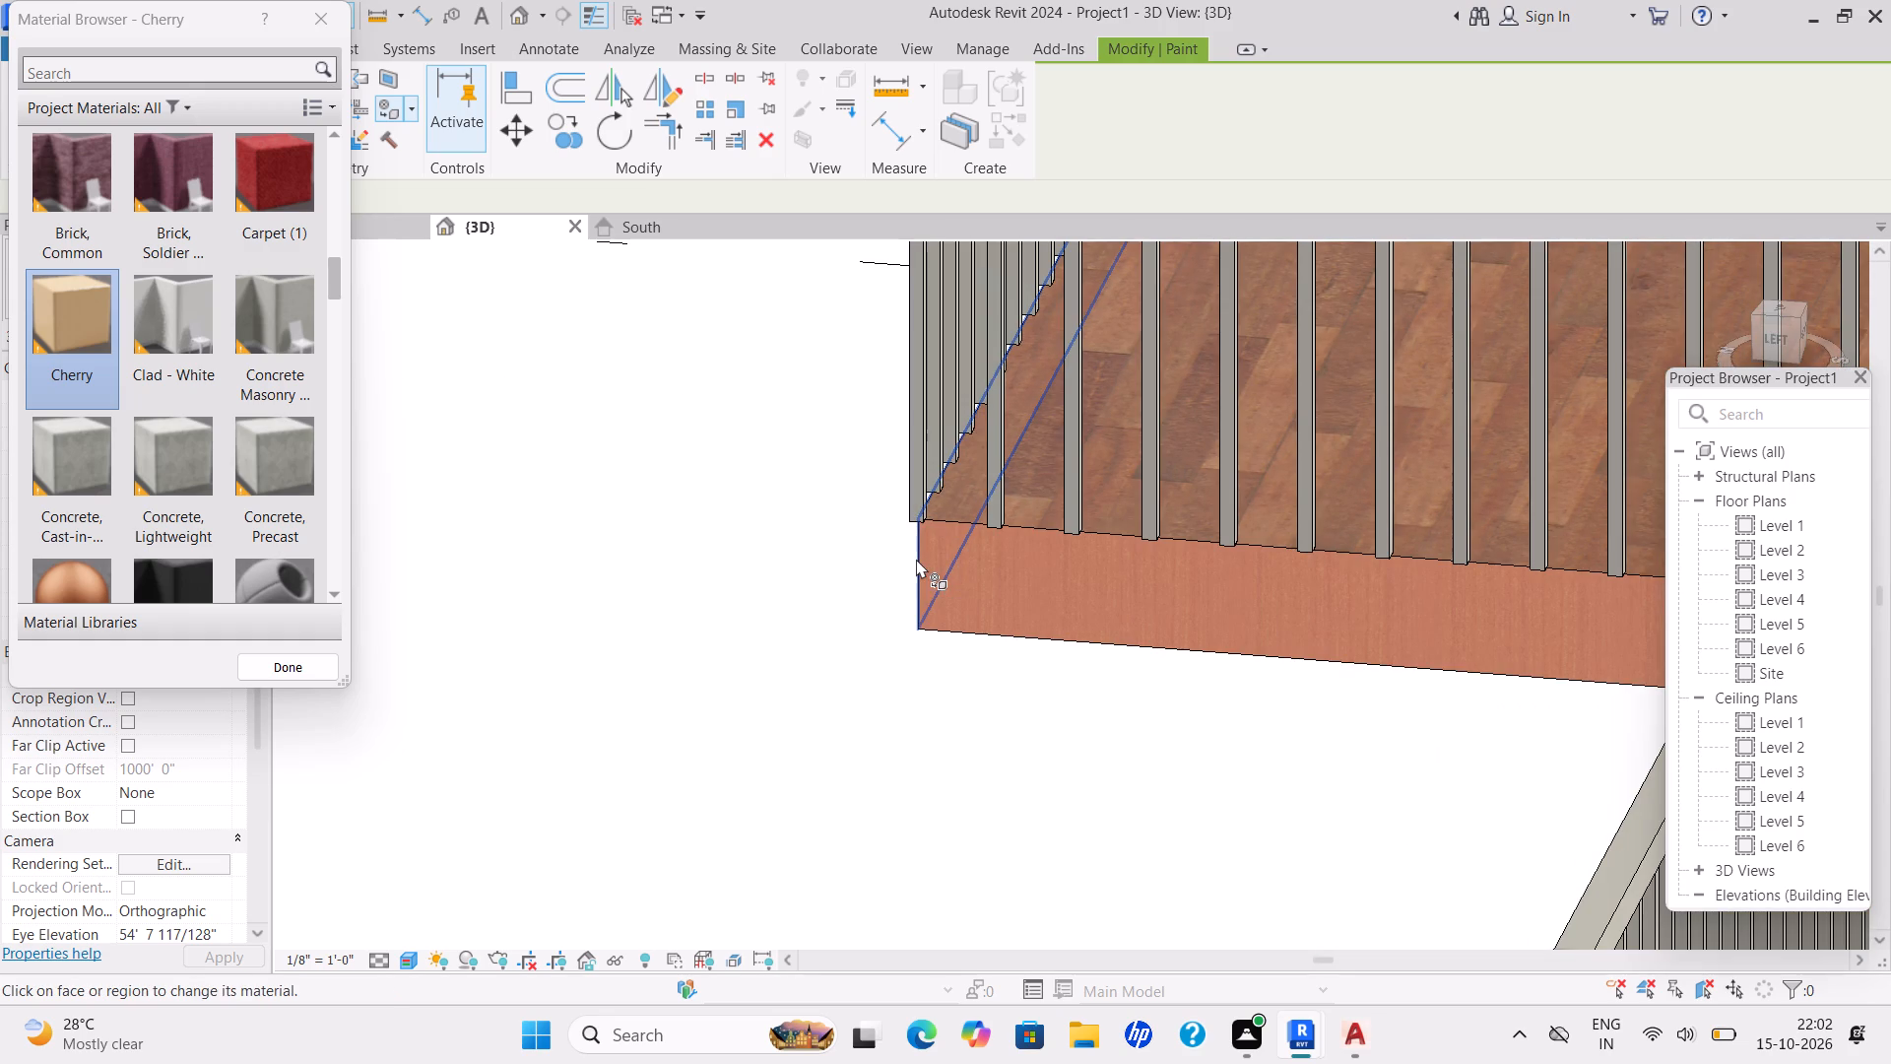
Examine the side slab edges and railings of the balconies below the roof at the corner opposite the windows.
scroll(907, 563, down, 6)
scroll(1141, 820, down, 4)
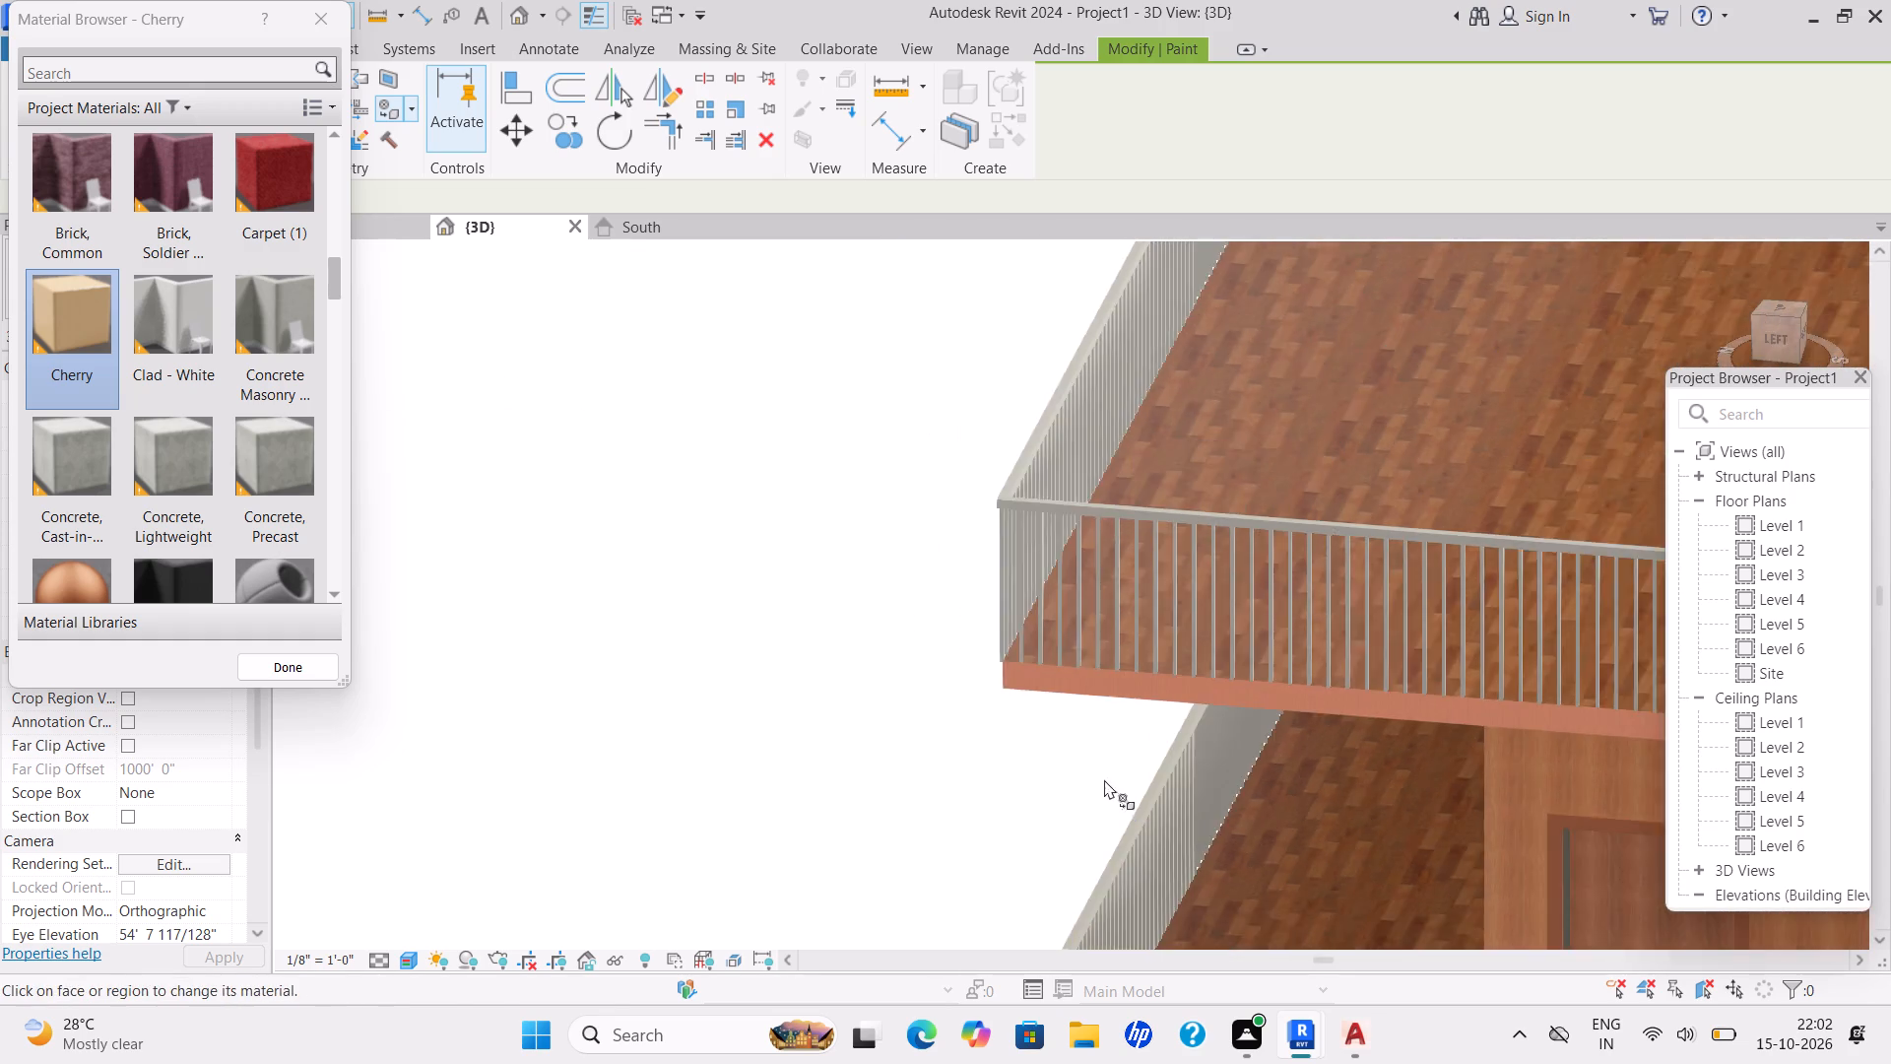
scroll(1104, 779, down, 3)
middle_drag(1099, 778, 991, 634)
scroll(1045, 682, down, 2)
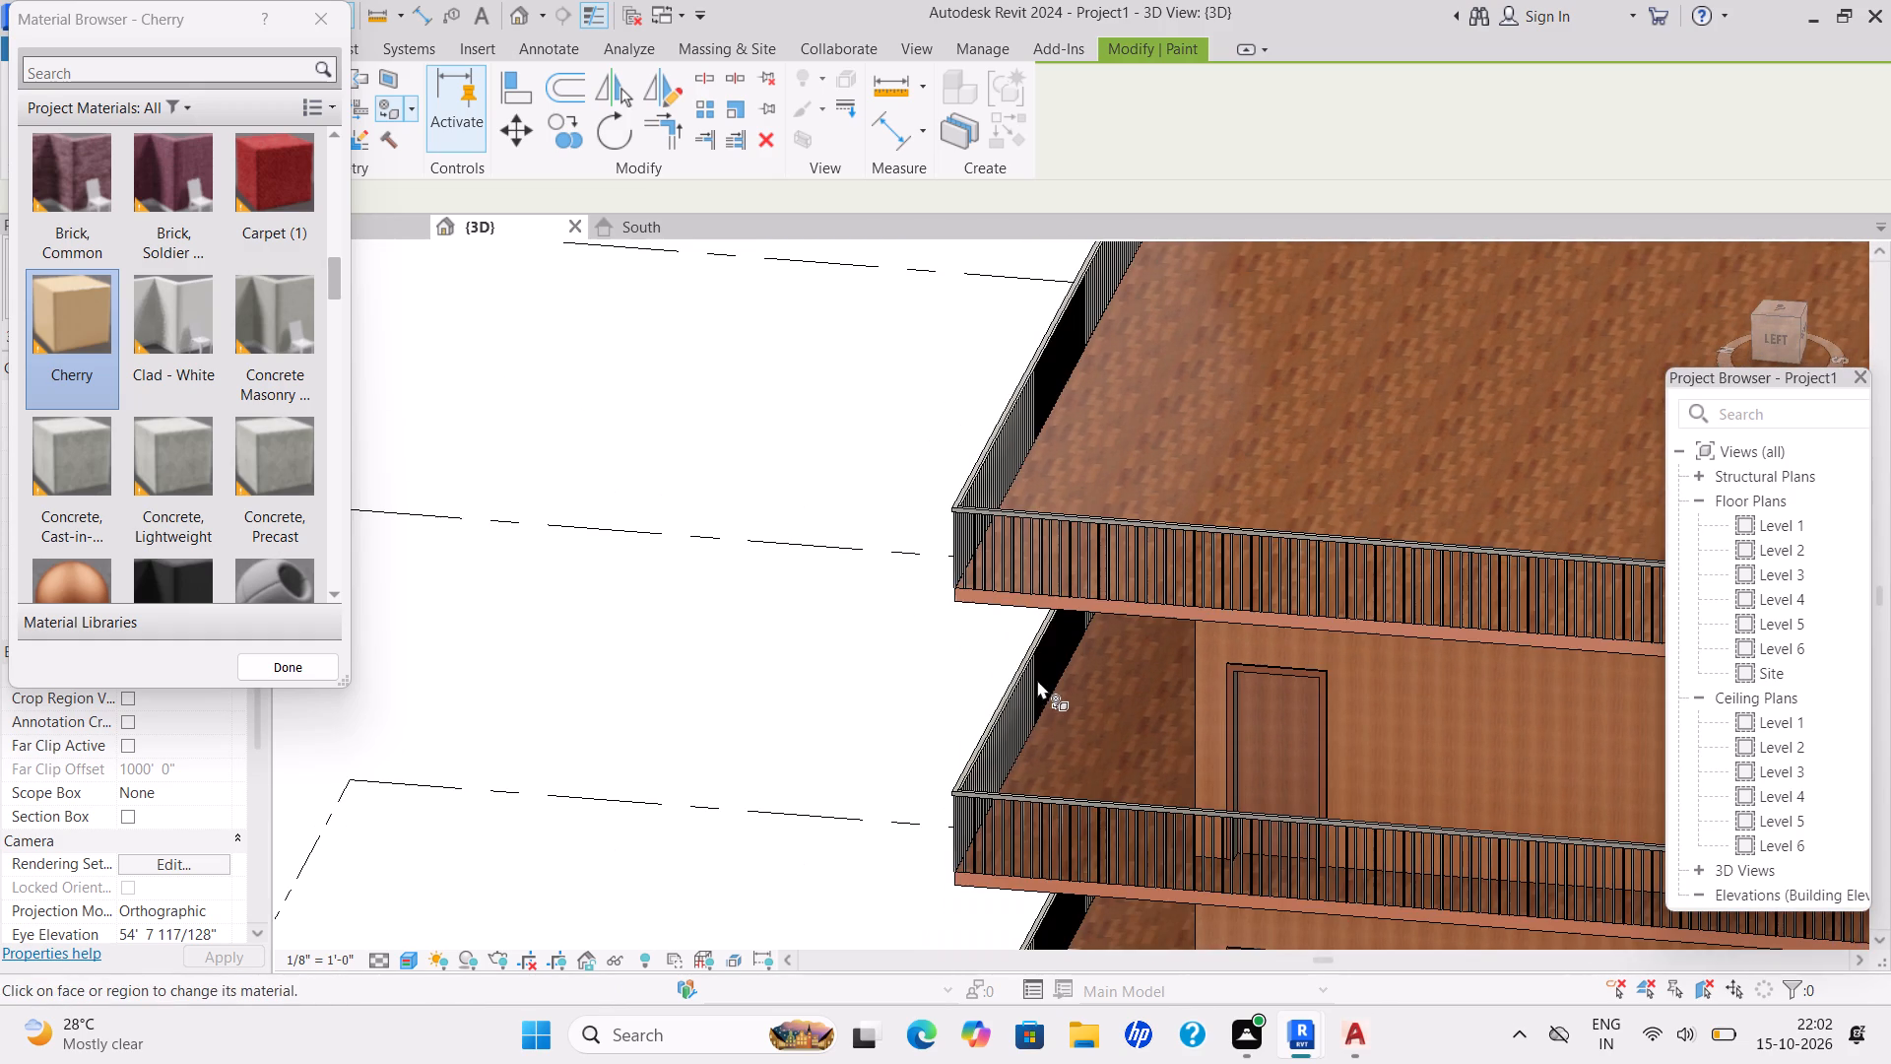
scroll(1033, 680, up, 1)
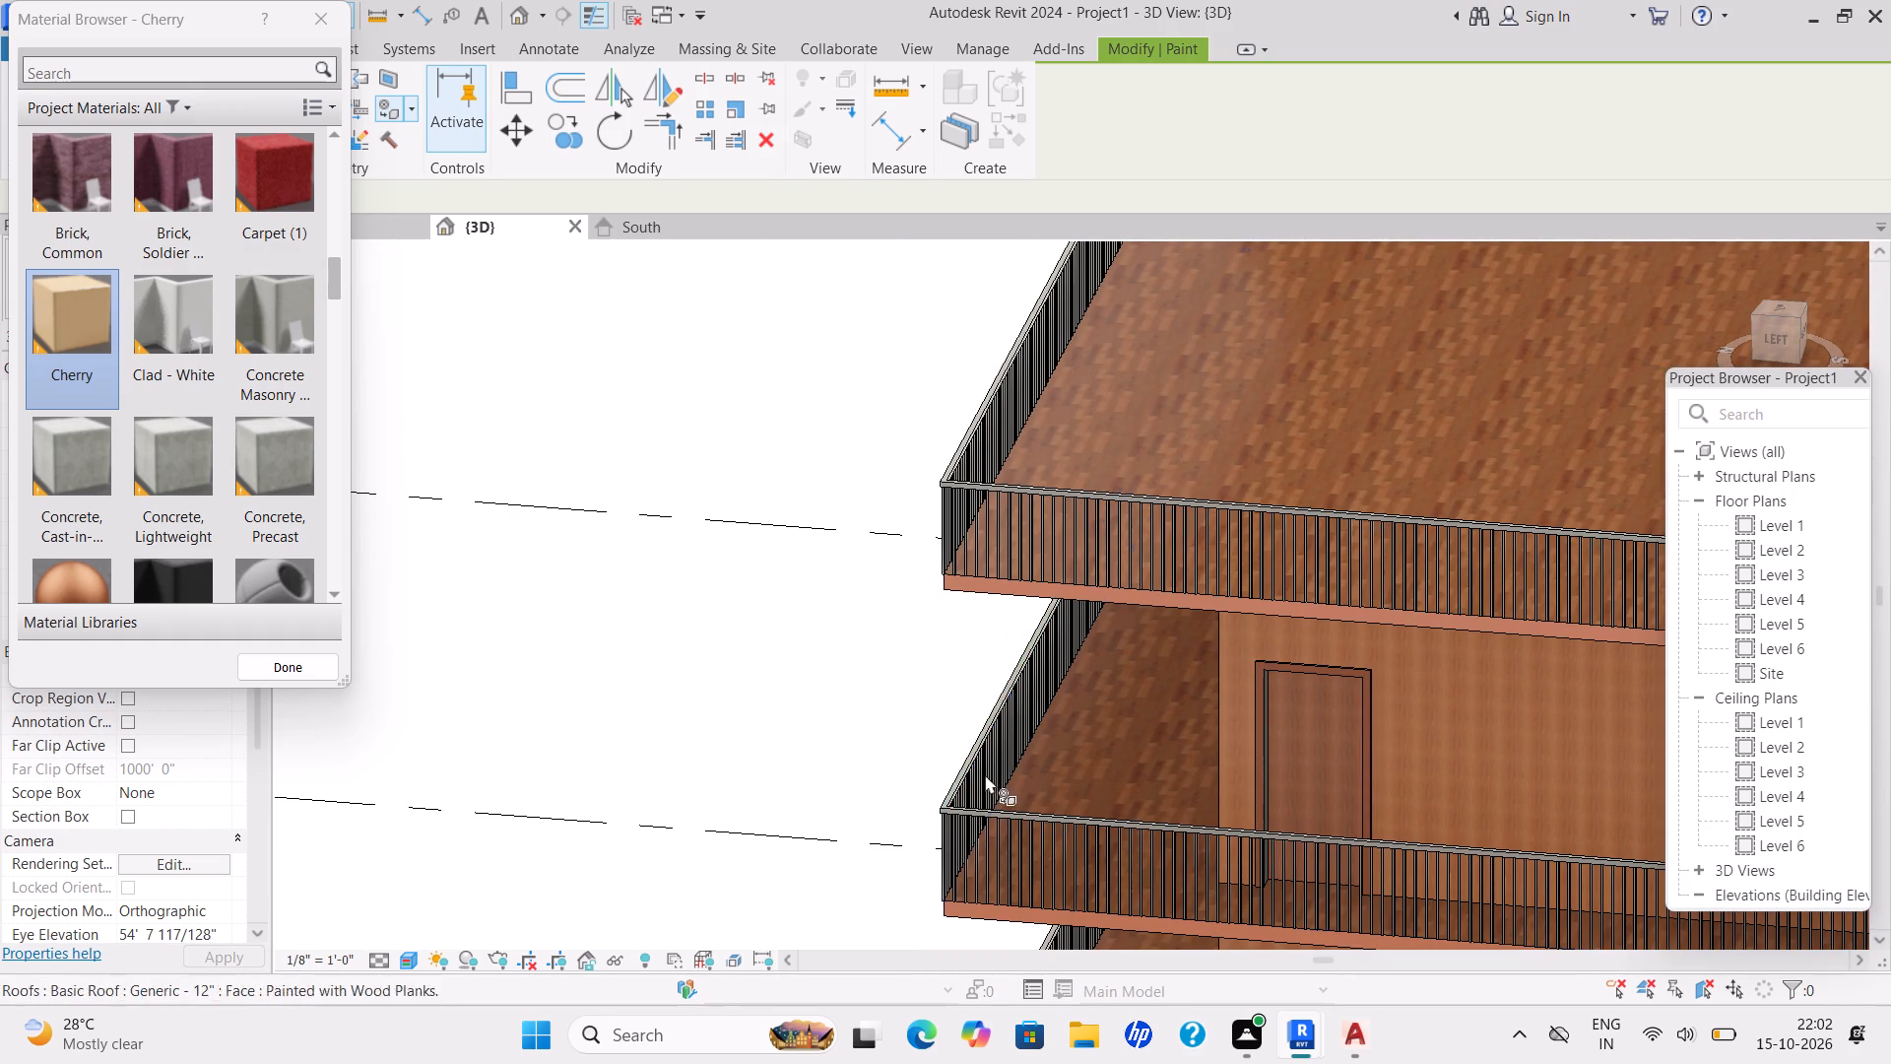
scroll(991, 789, up, 4)
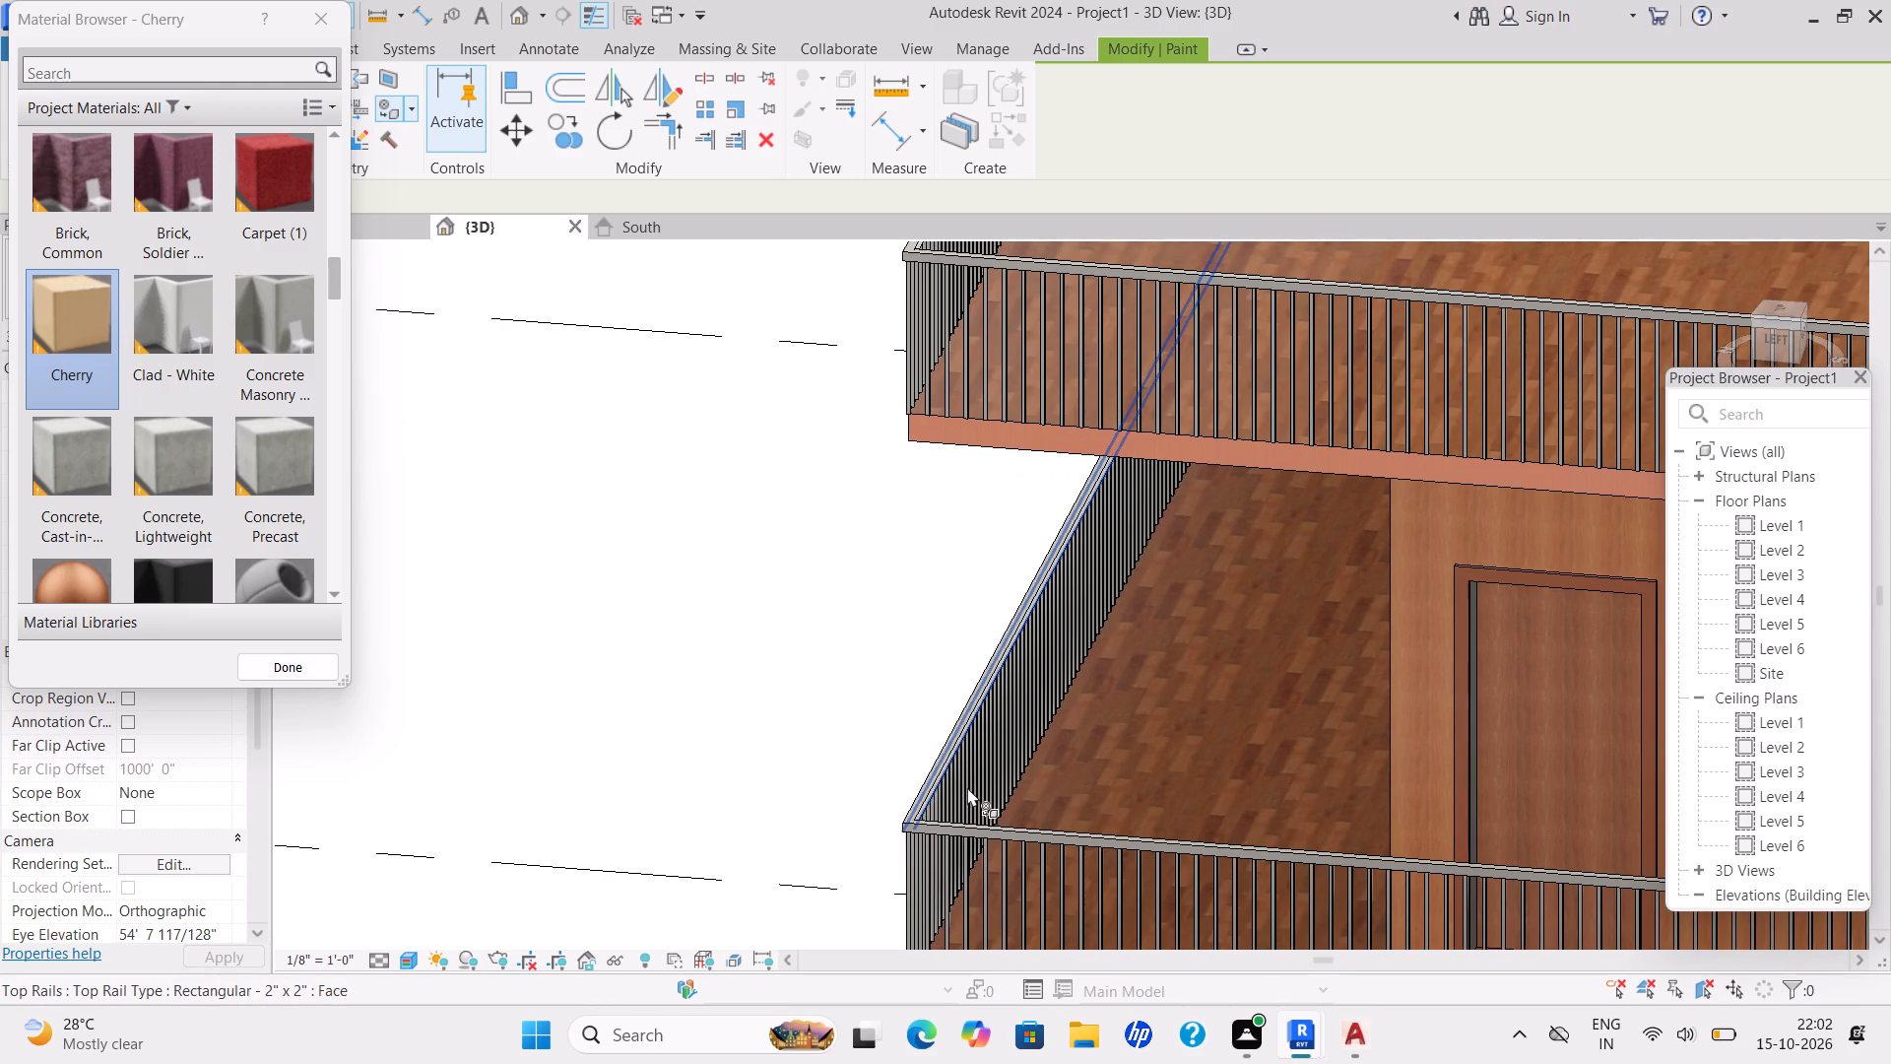
scroll(956, 795, down, 5)
middle_drag(905, 762, 850, 632)
scroll(872, 679, up, 2)
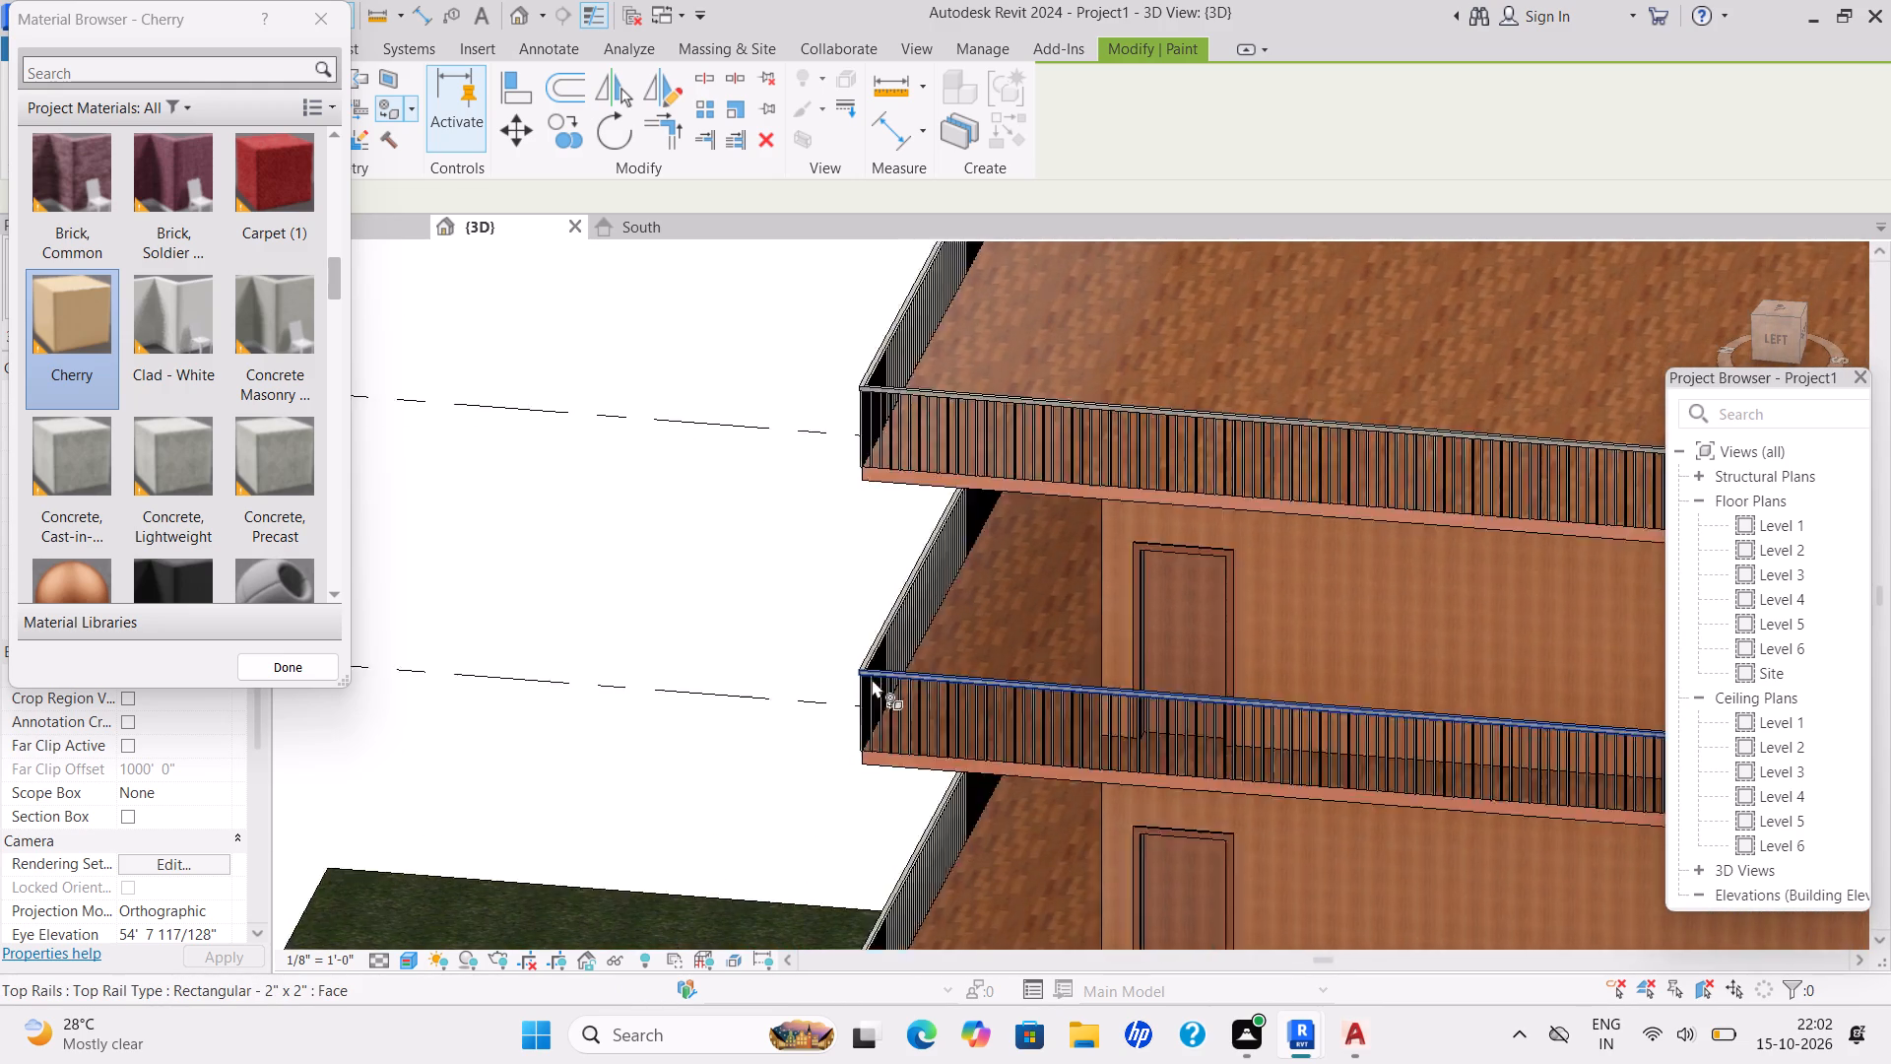
scroll(872, 679, up, 3)
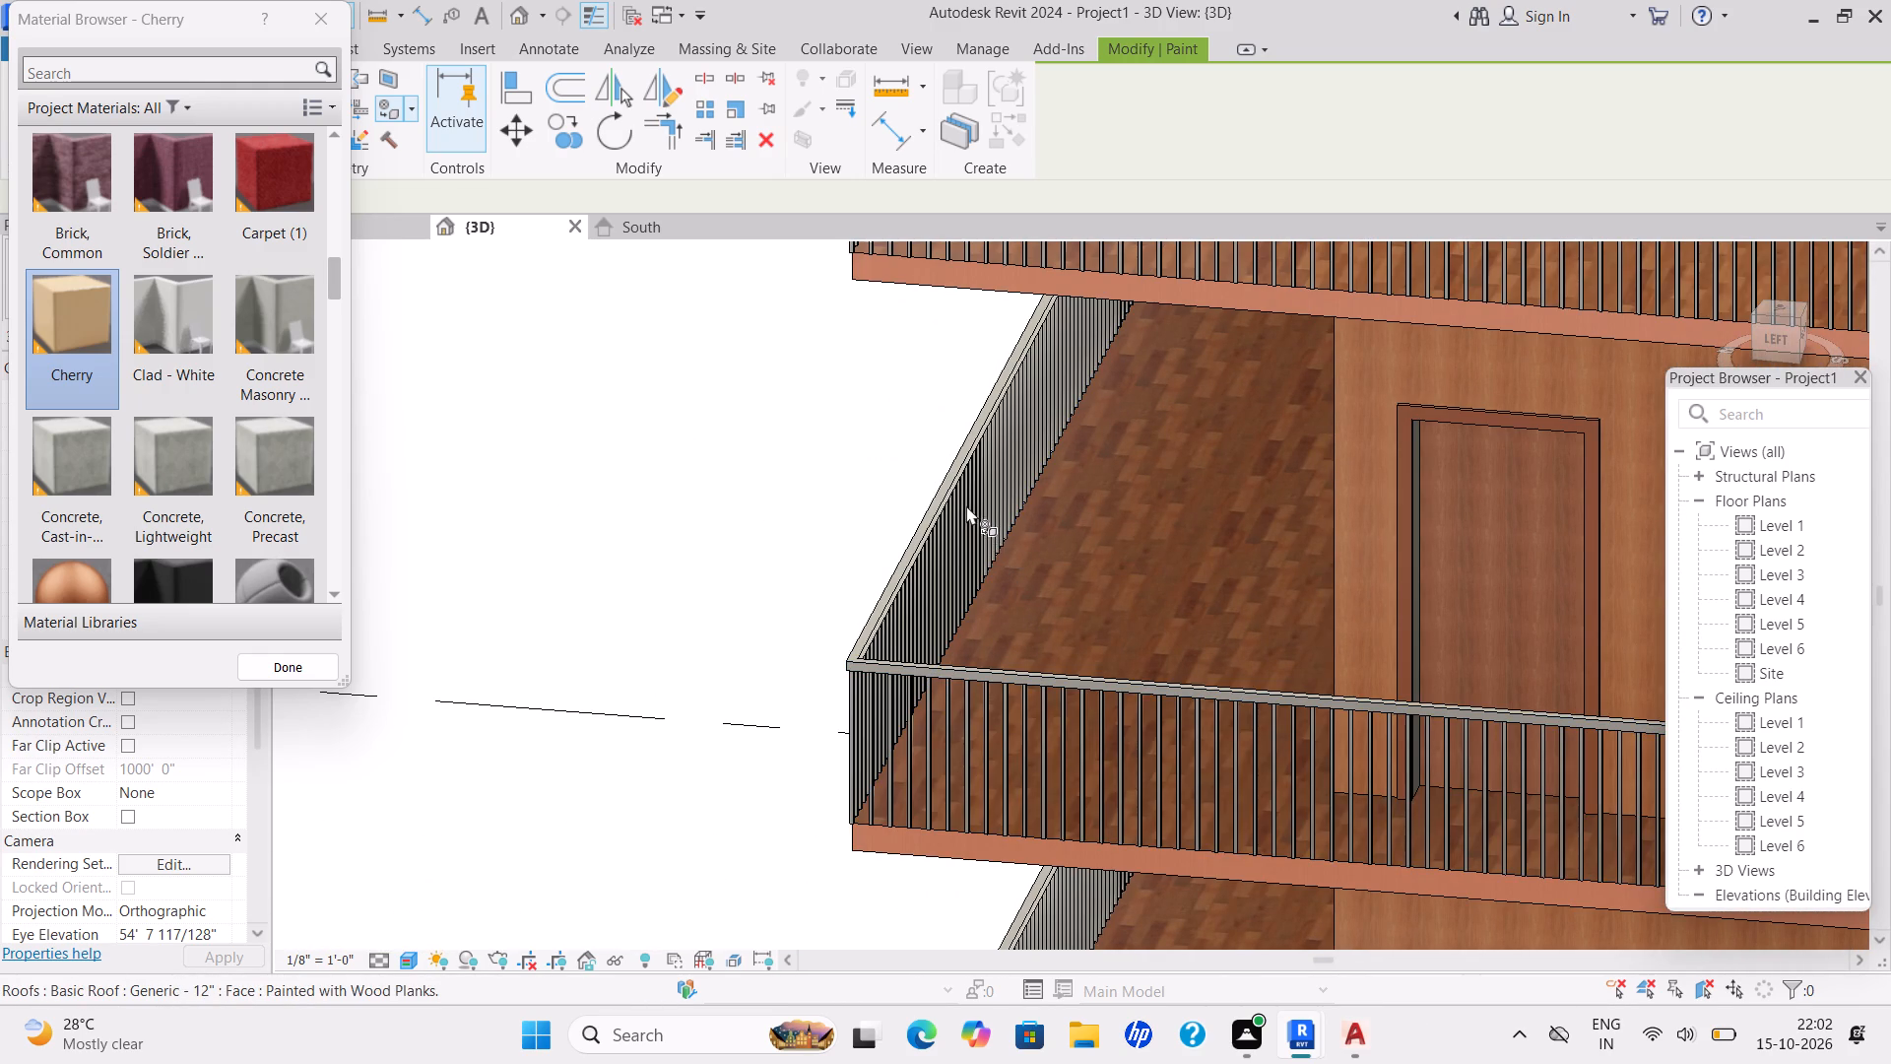
scroll(988, 504, up, 5)
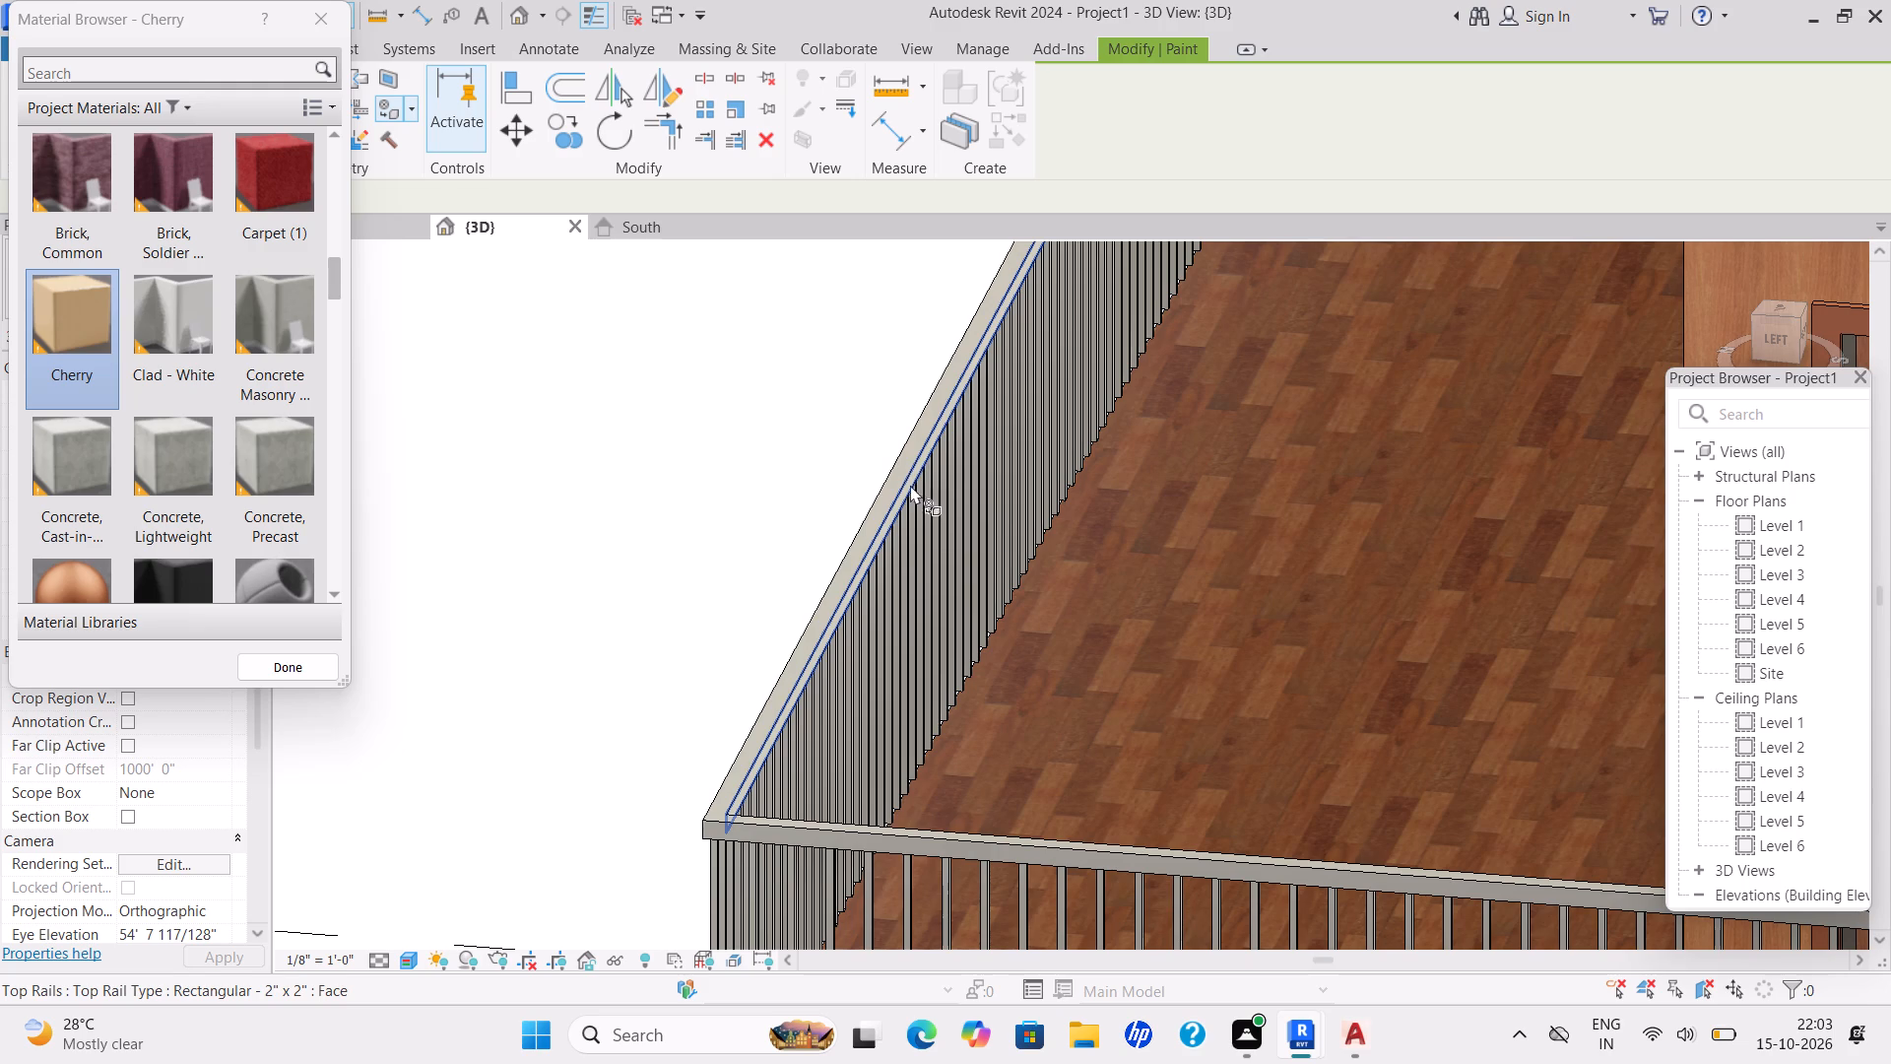
scroll(877, 562, down, 8)
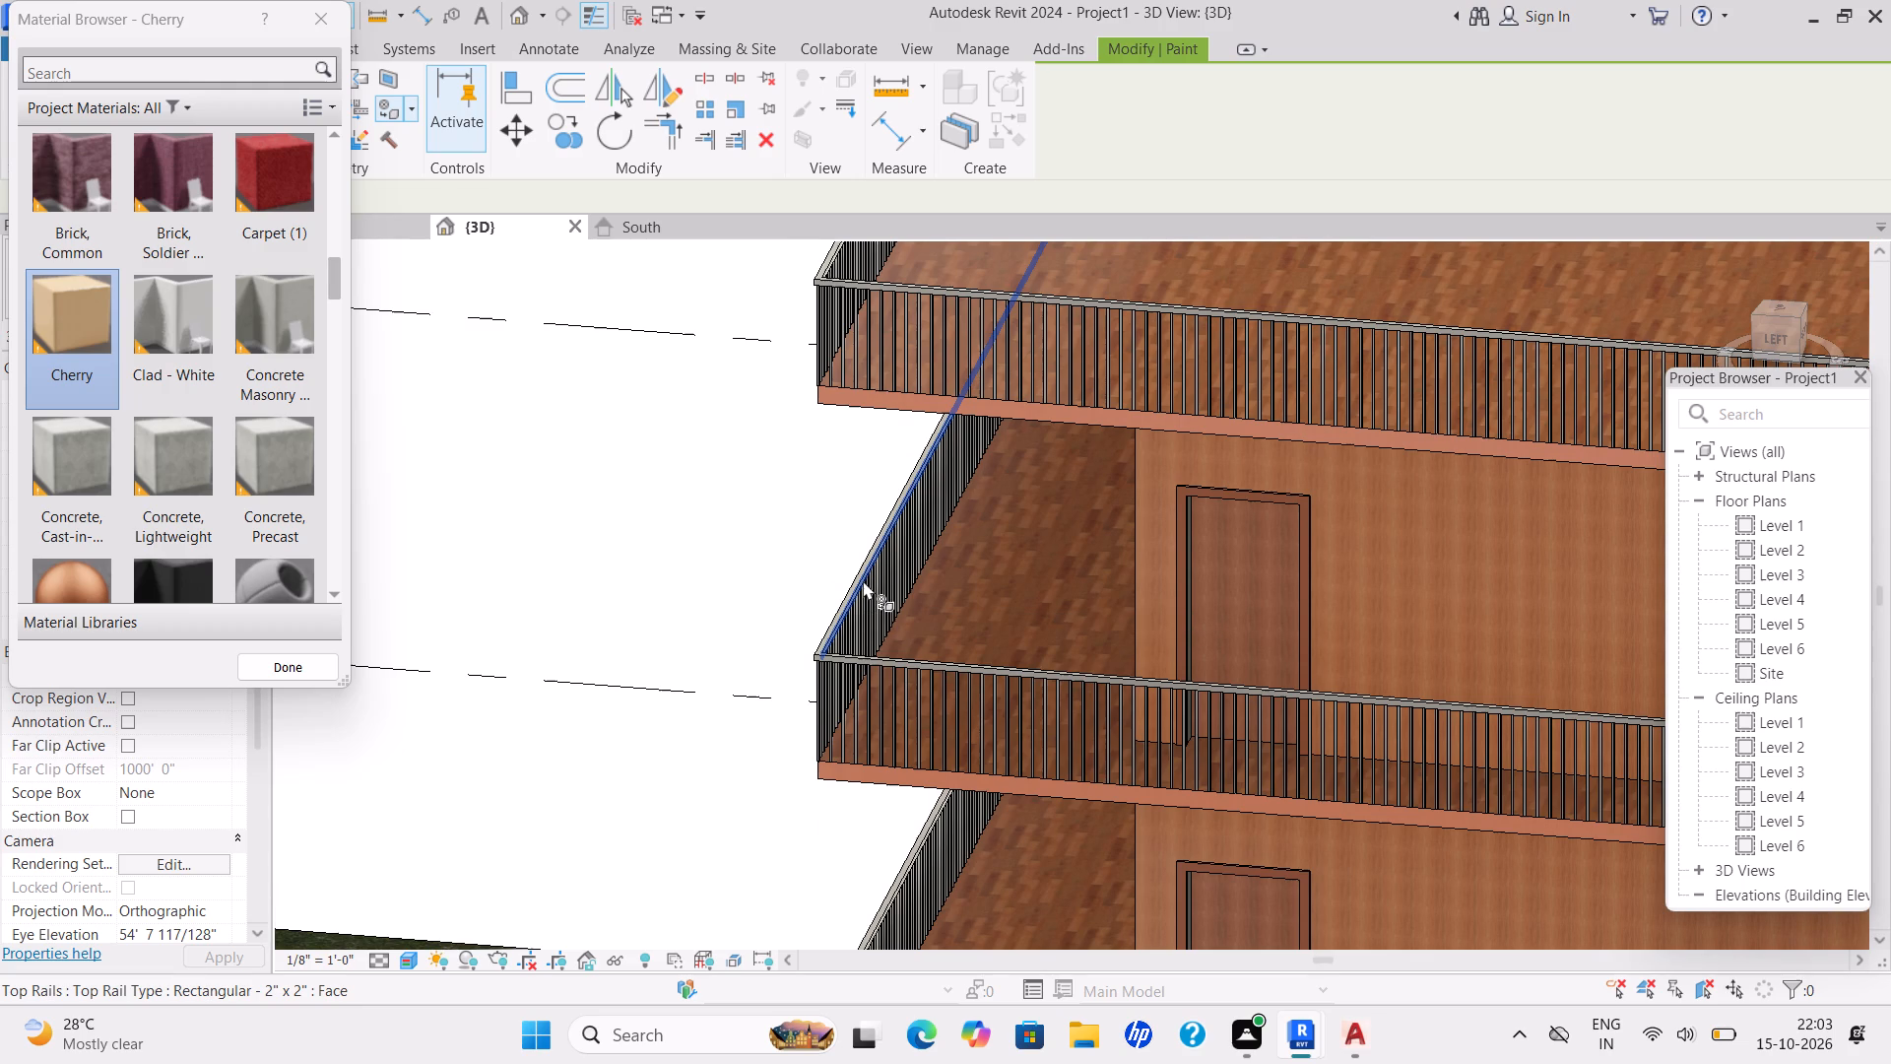
scroll(1167, 603, down, 6)
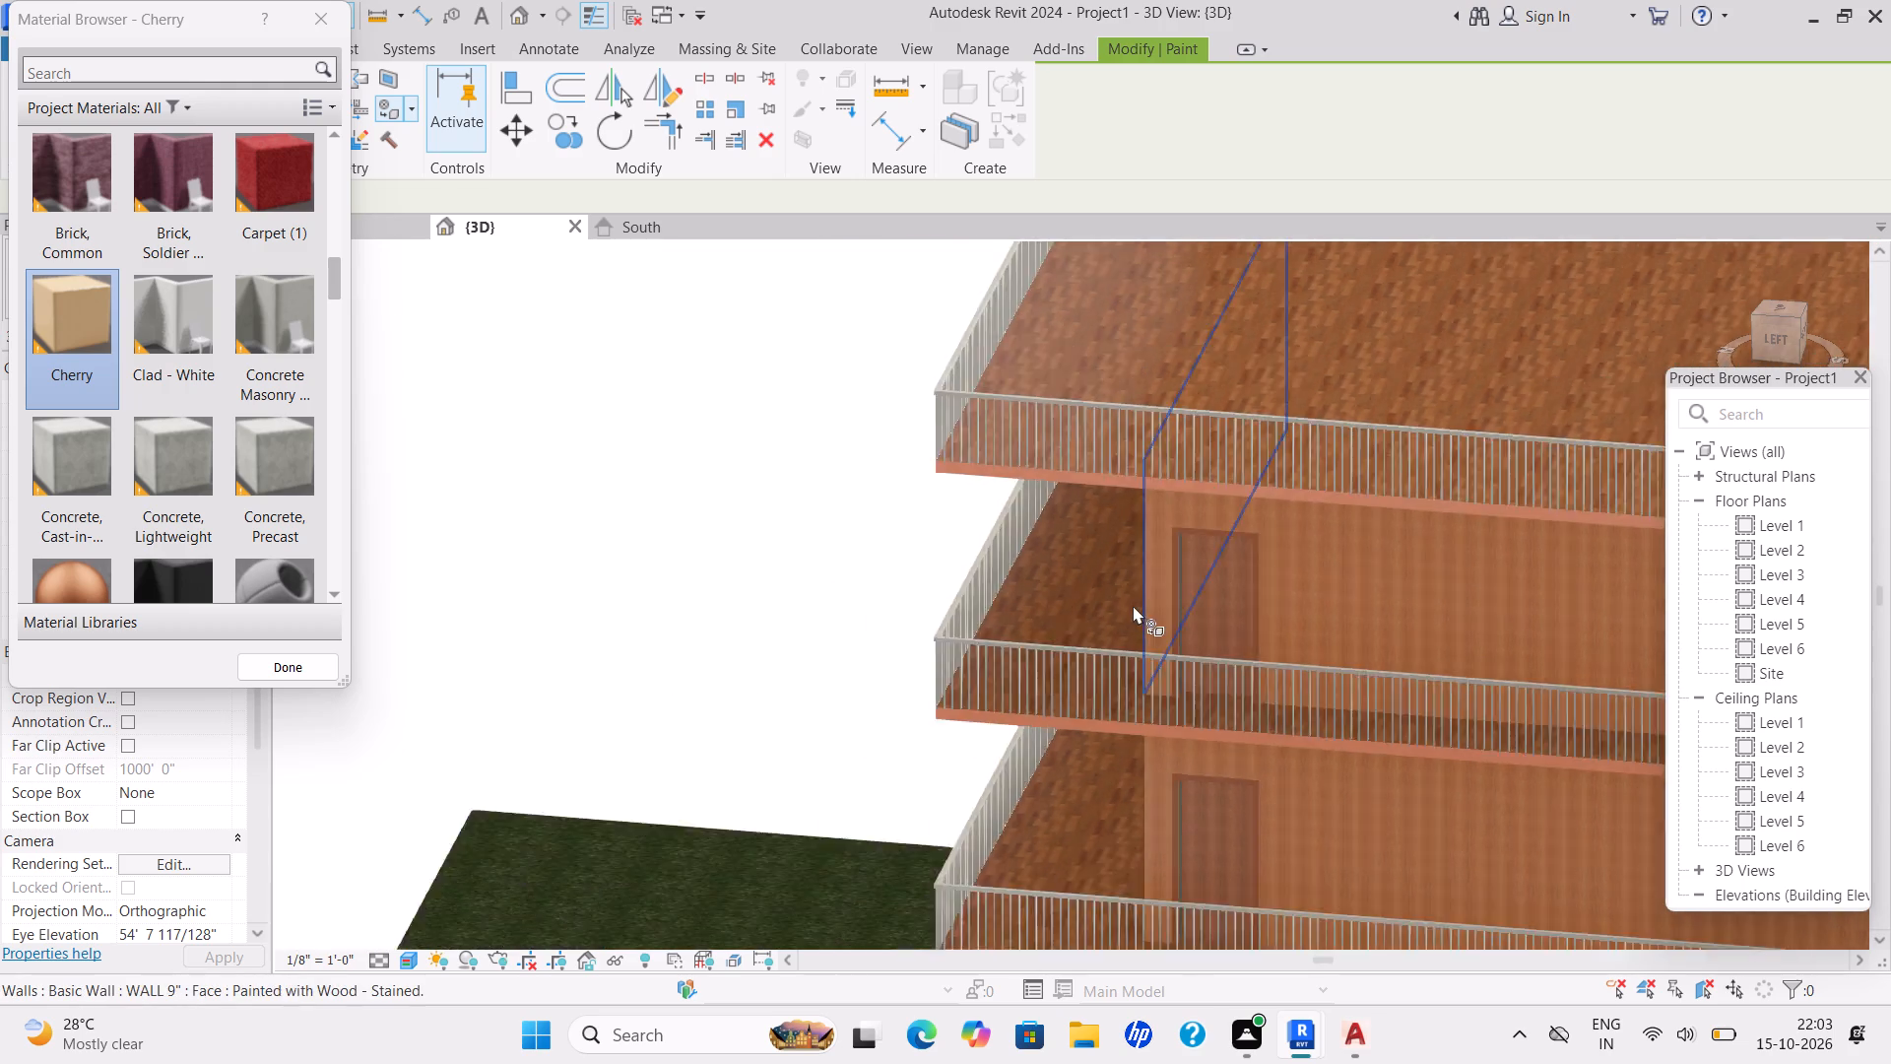
scroll(1123, 598, down, 1)
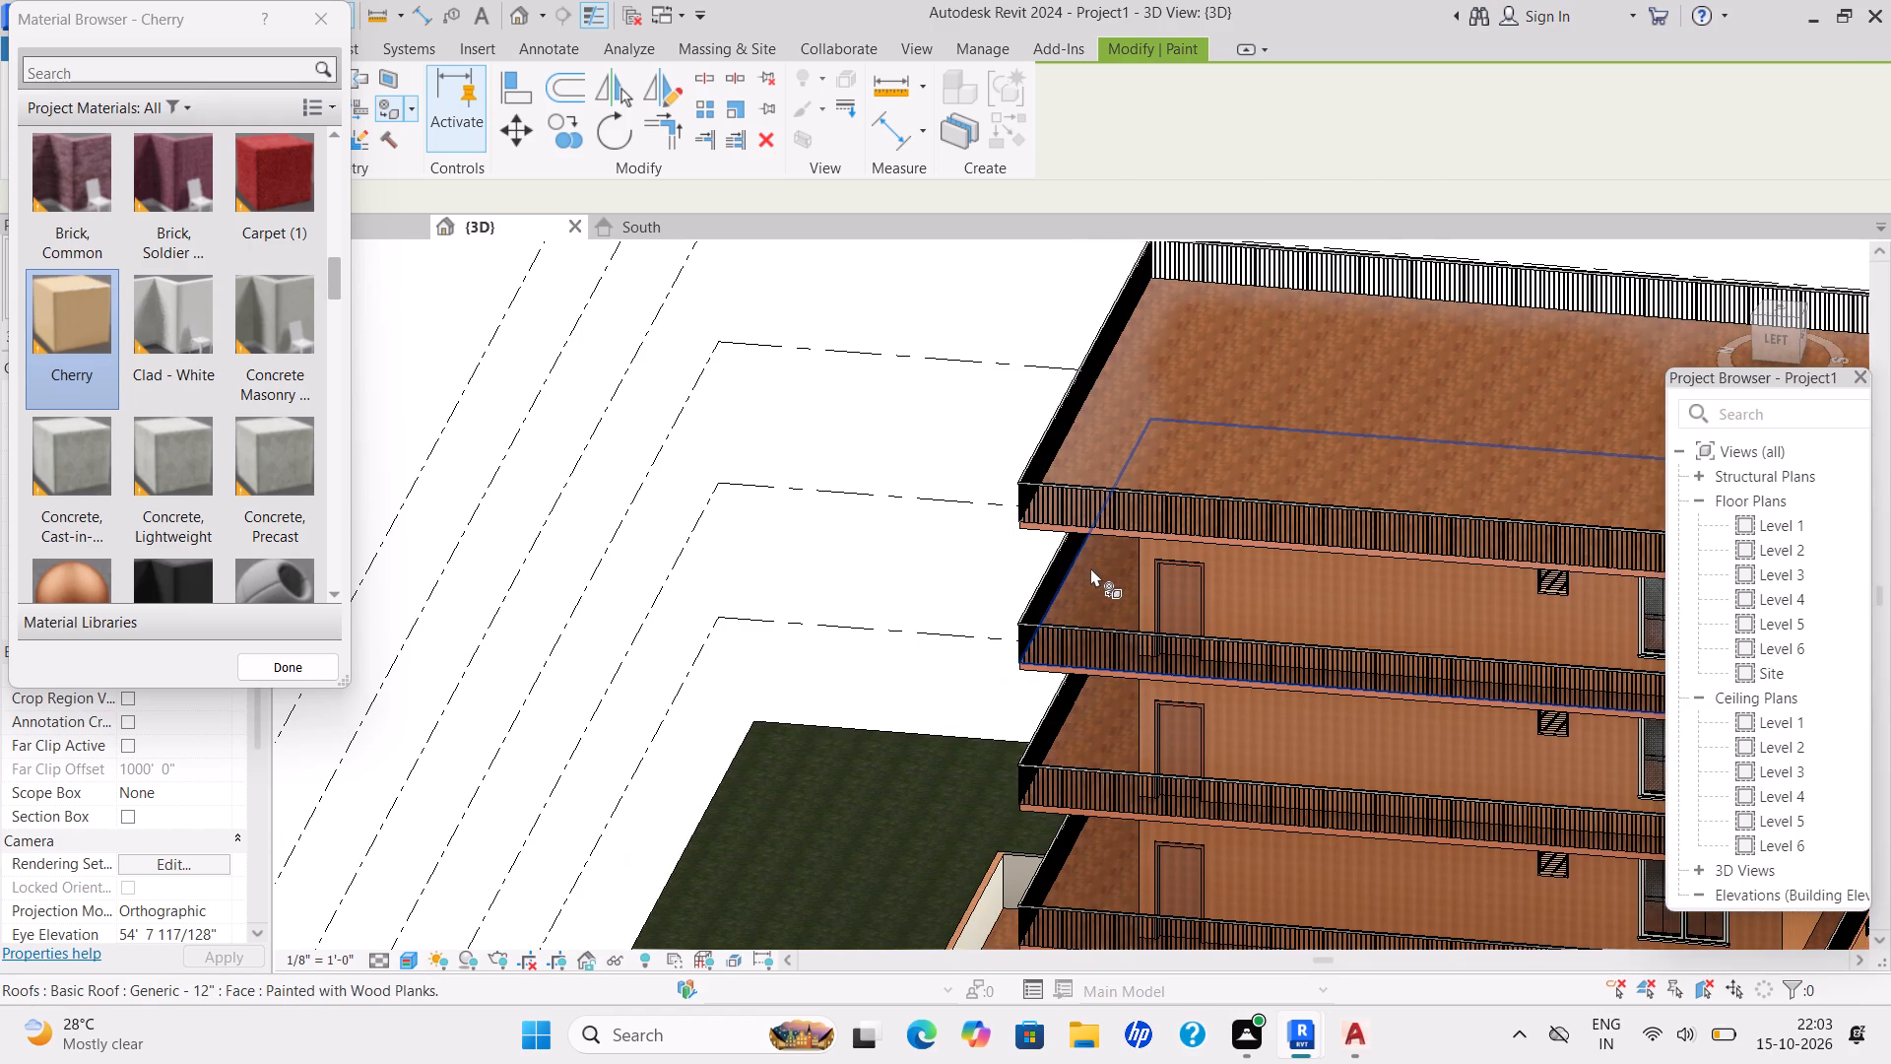
scroll(1048, 572, up, 9)
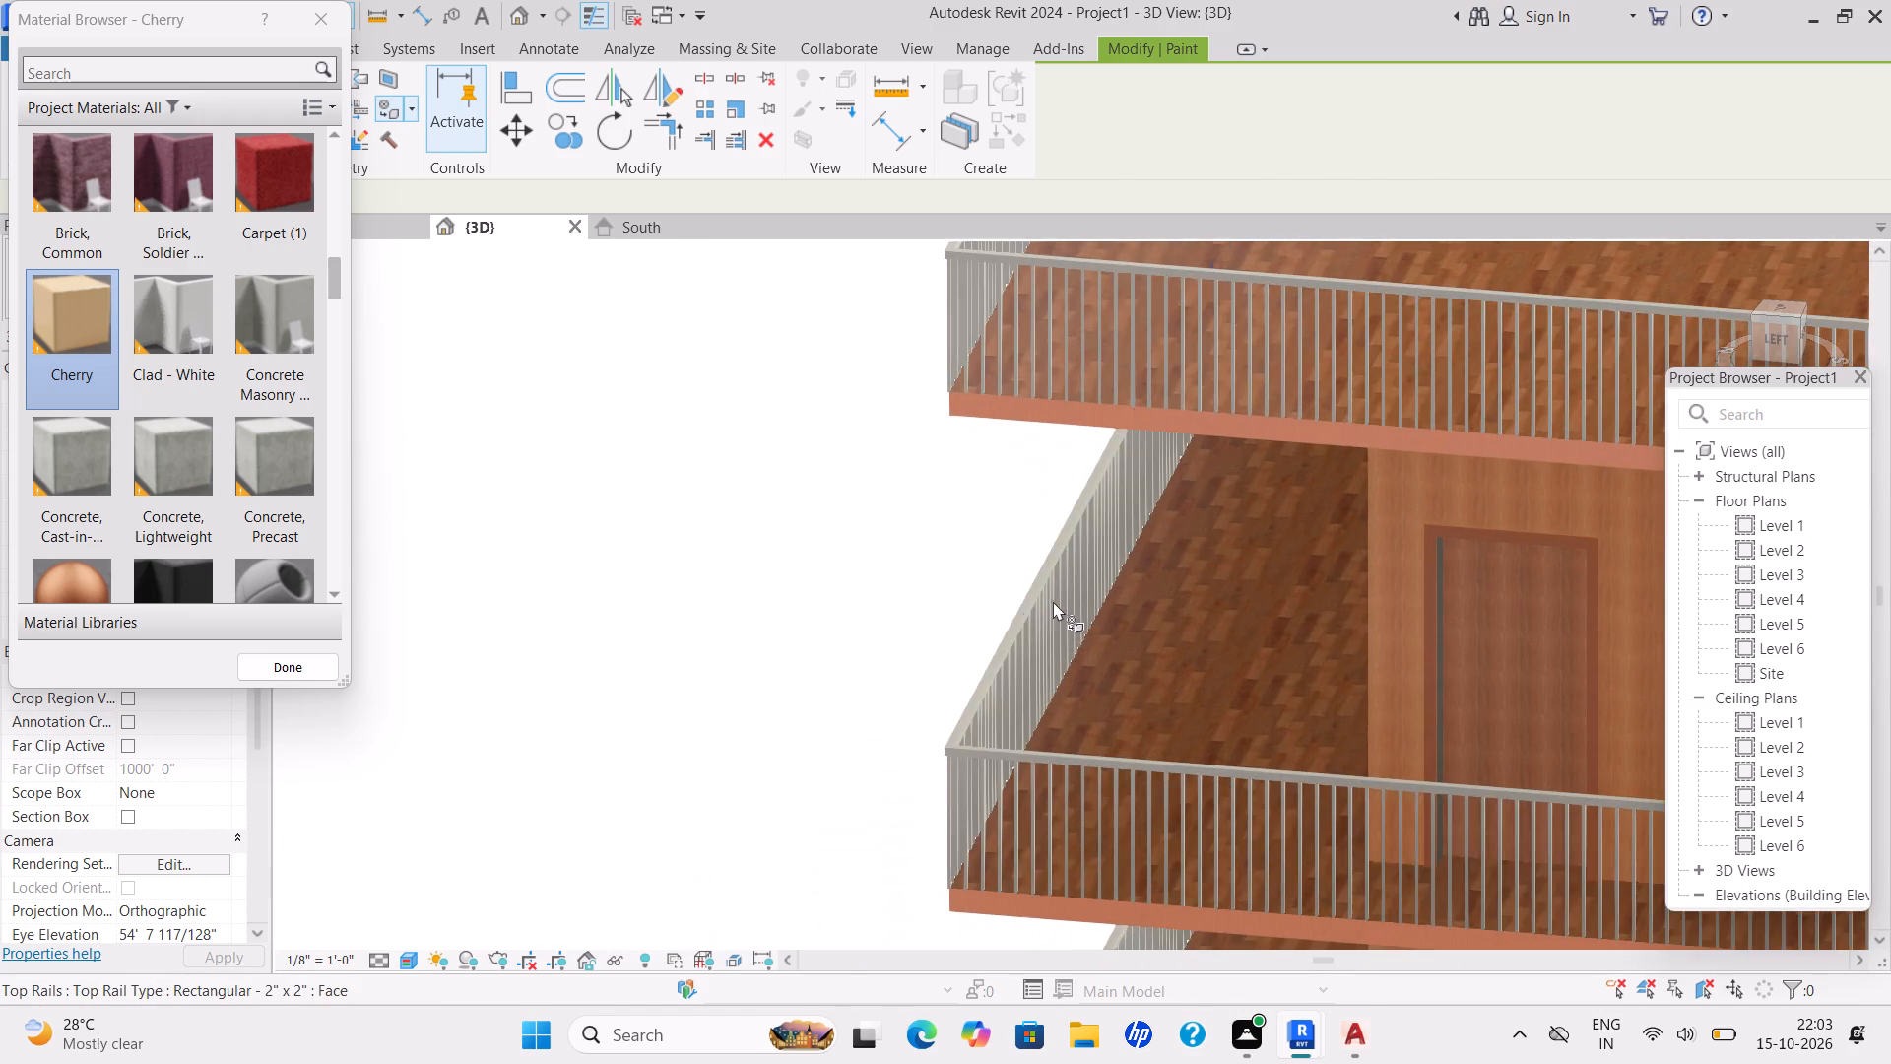
scroll(1046, 669, up, 2)
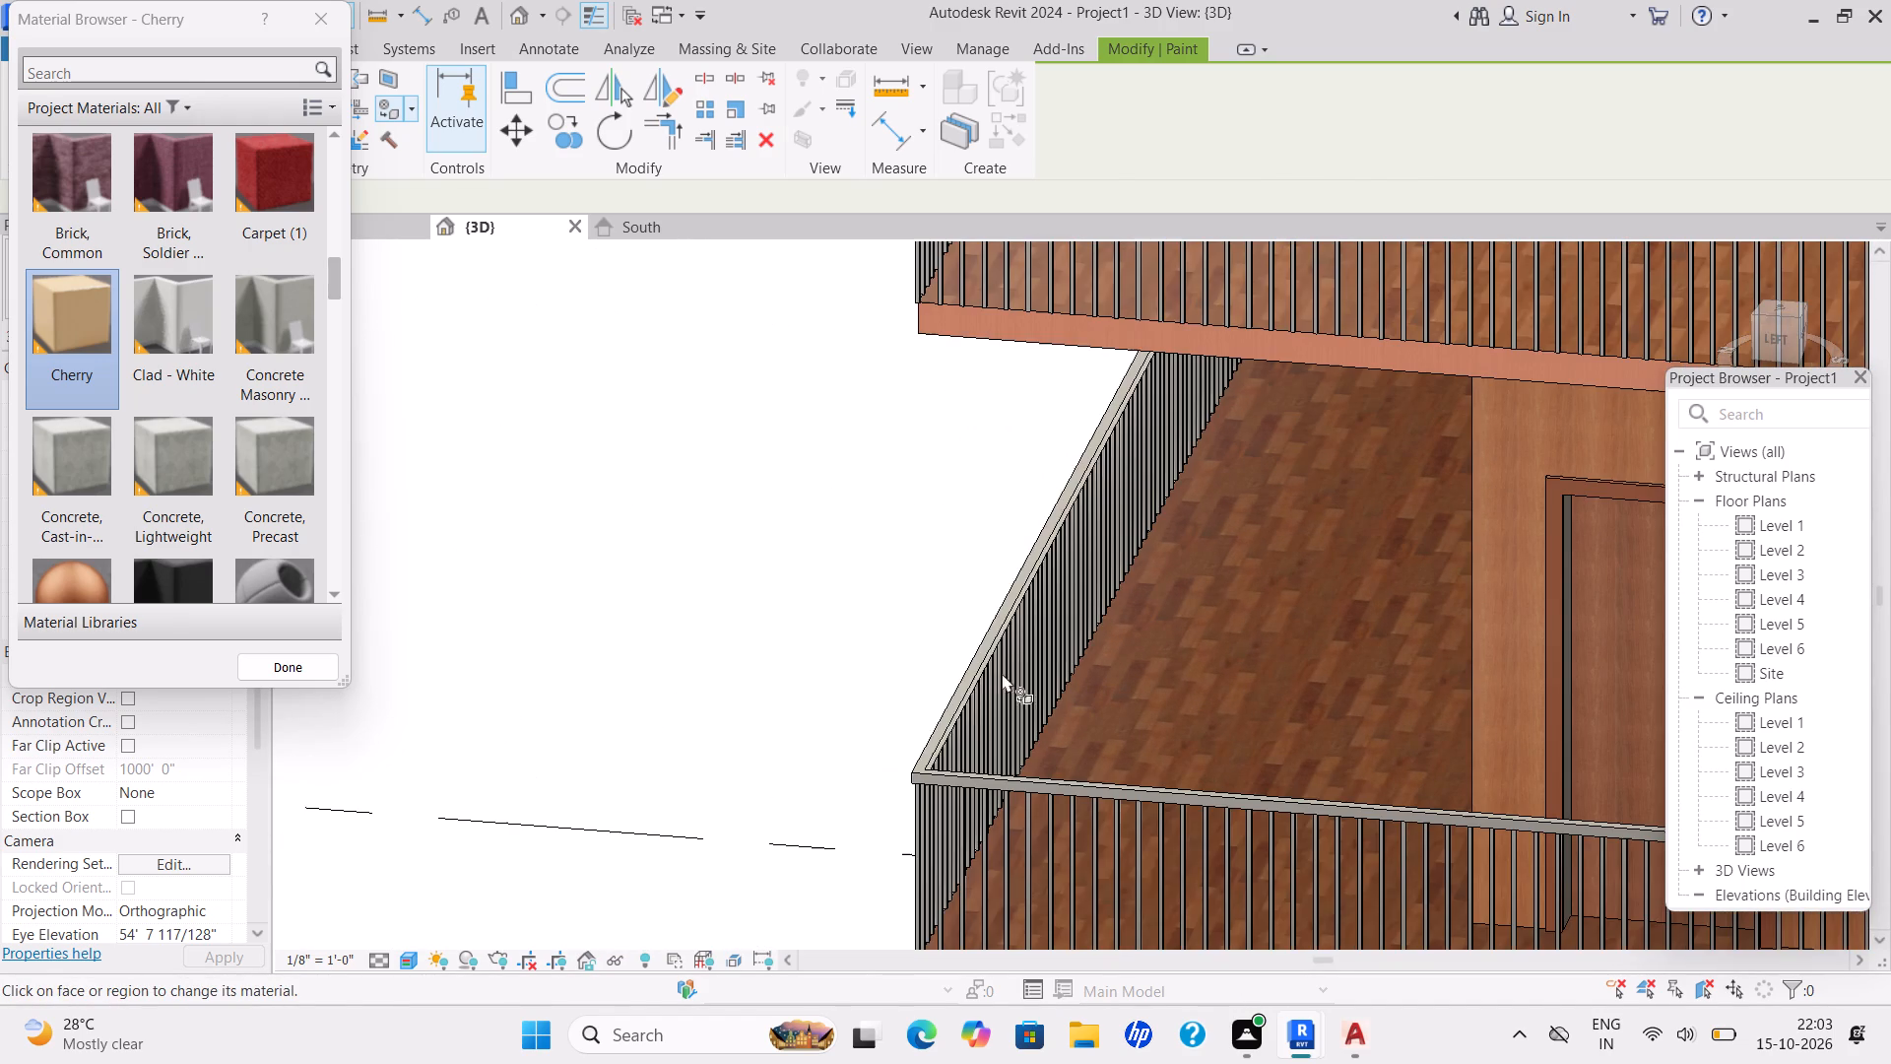
scroll(1019, 723, up, 1)
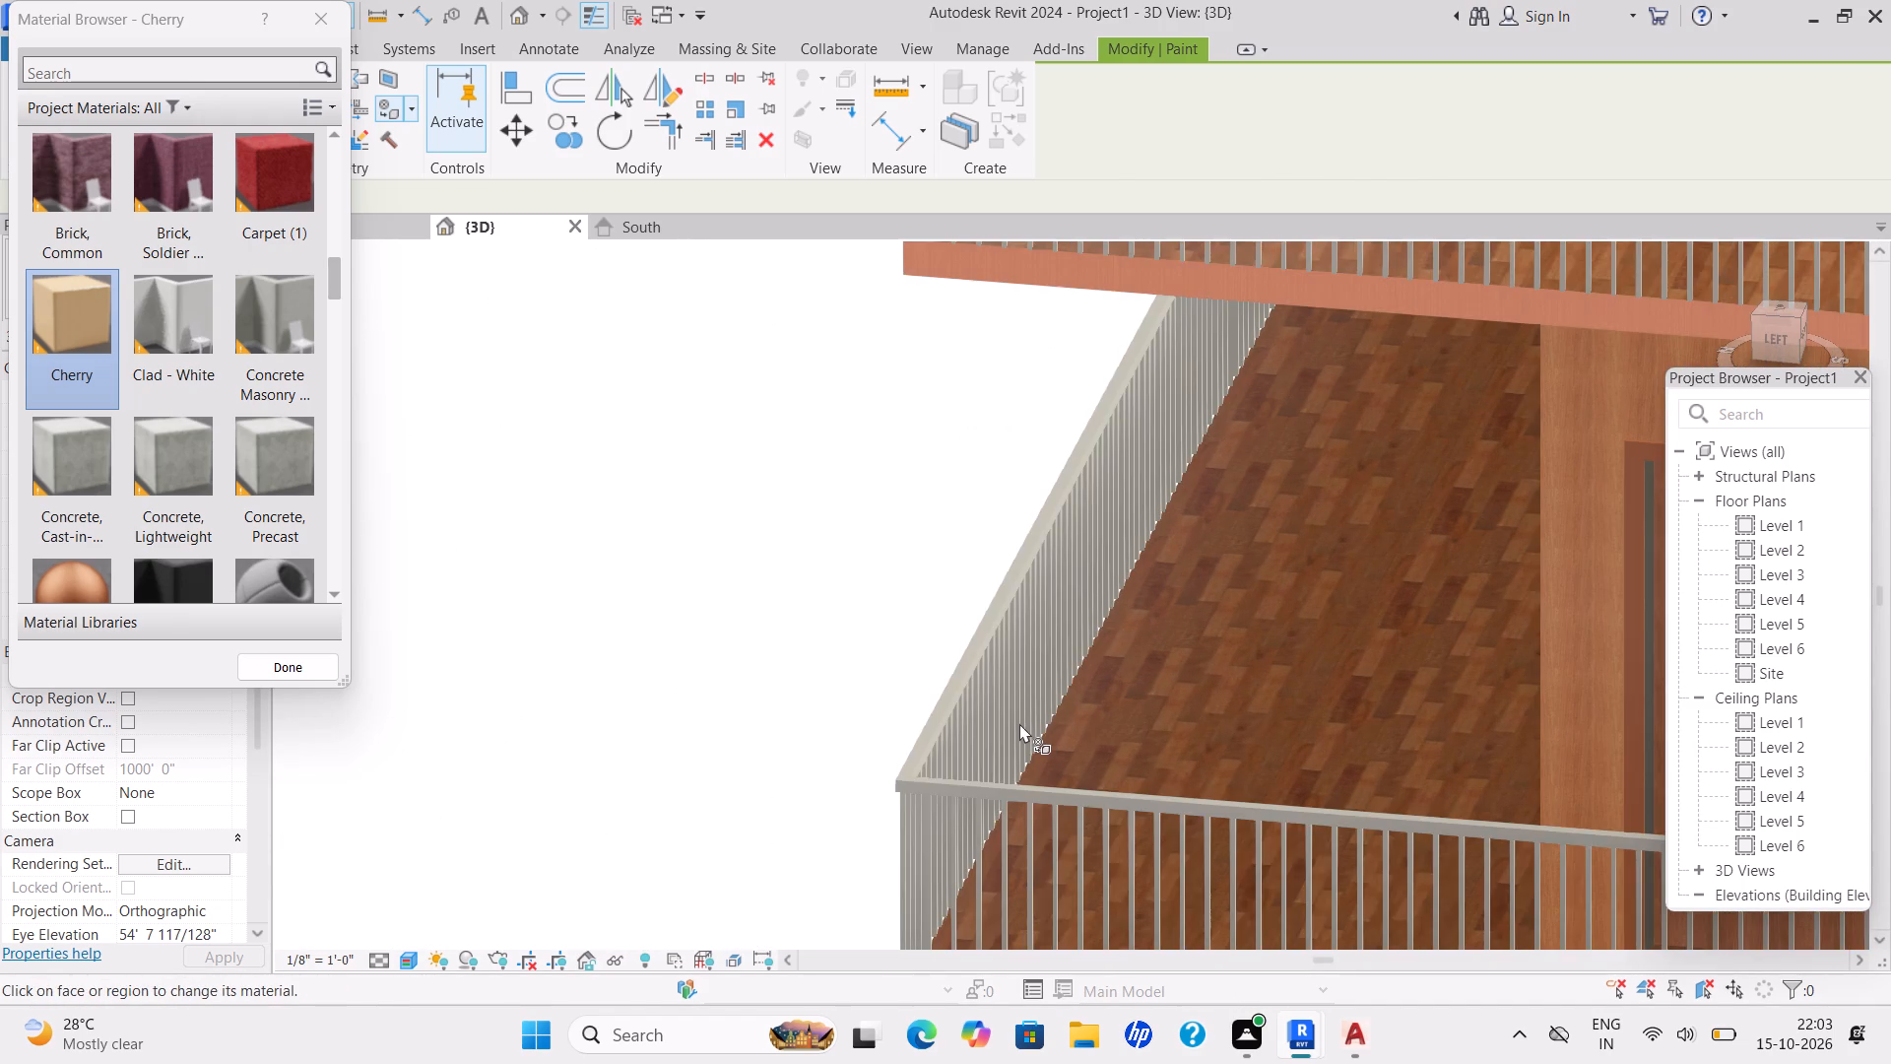
scroll(1019, 723, up, 3)
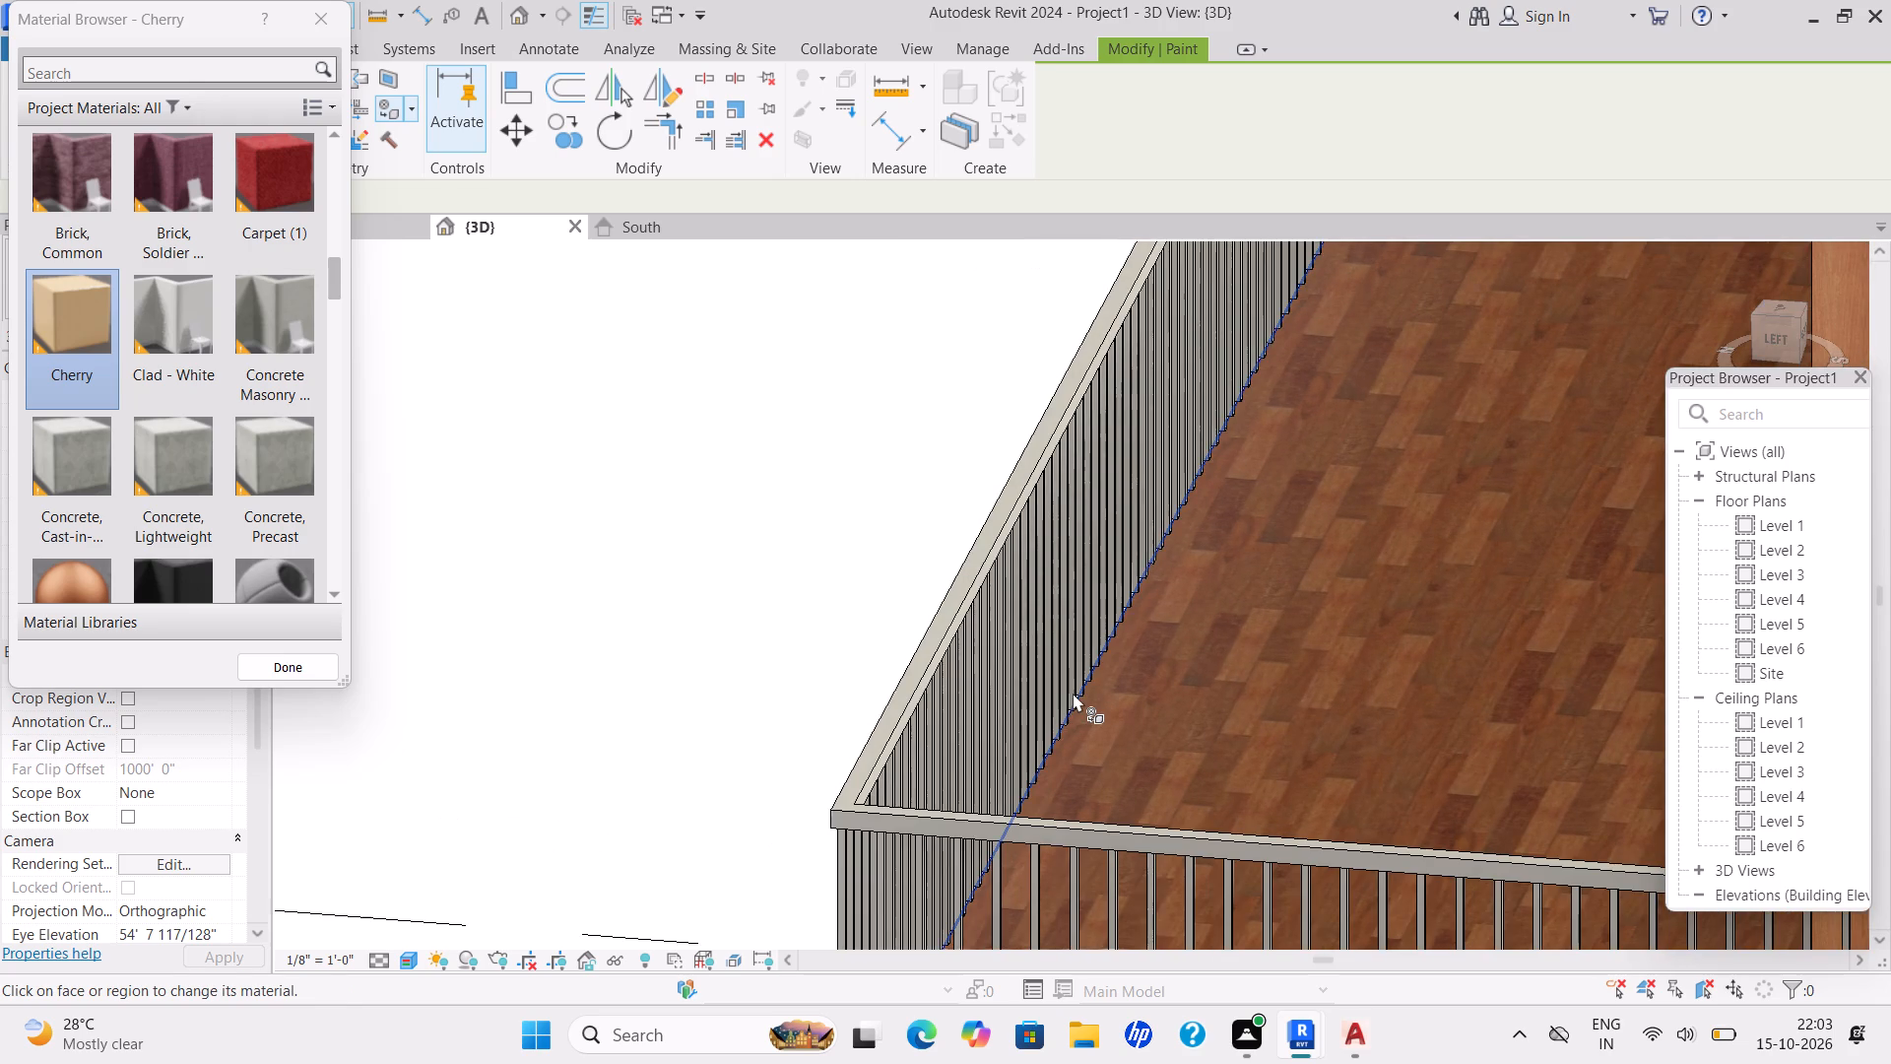
scroll(1073, 693, up, 3)
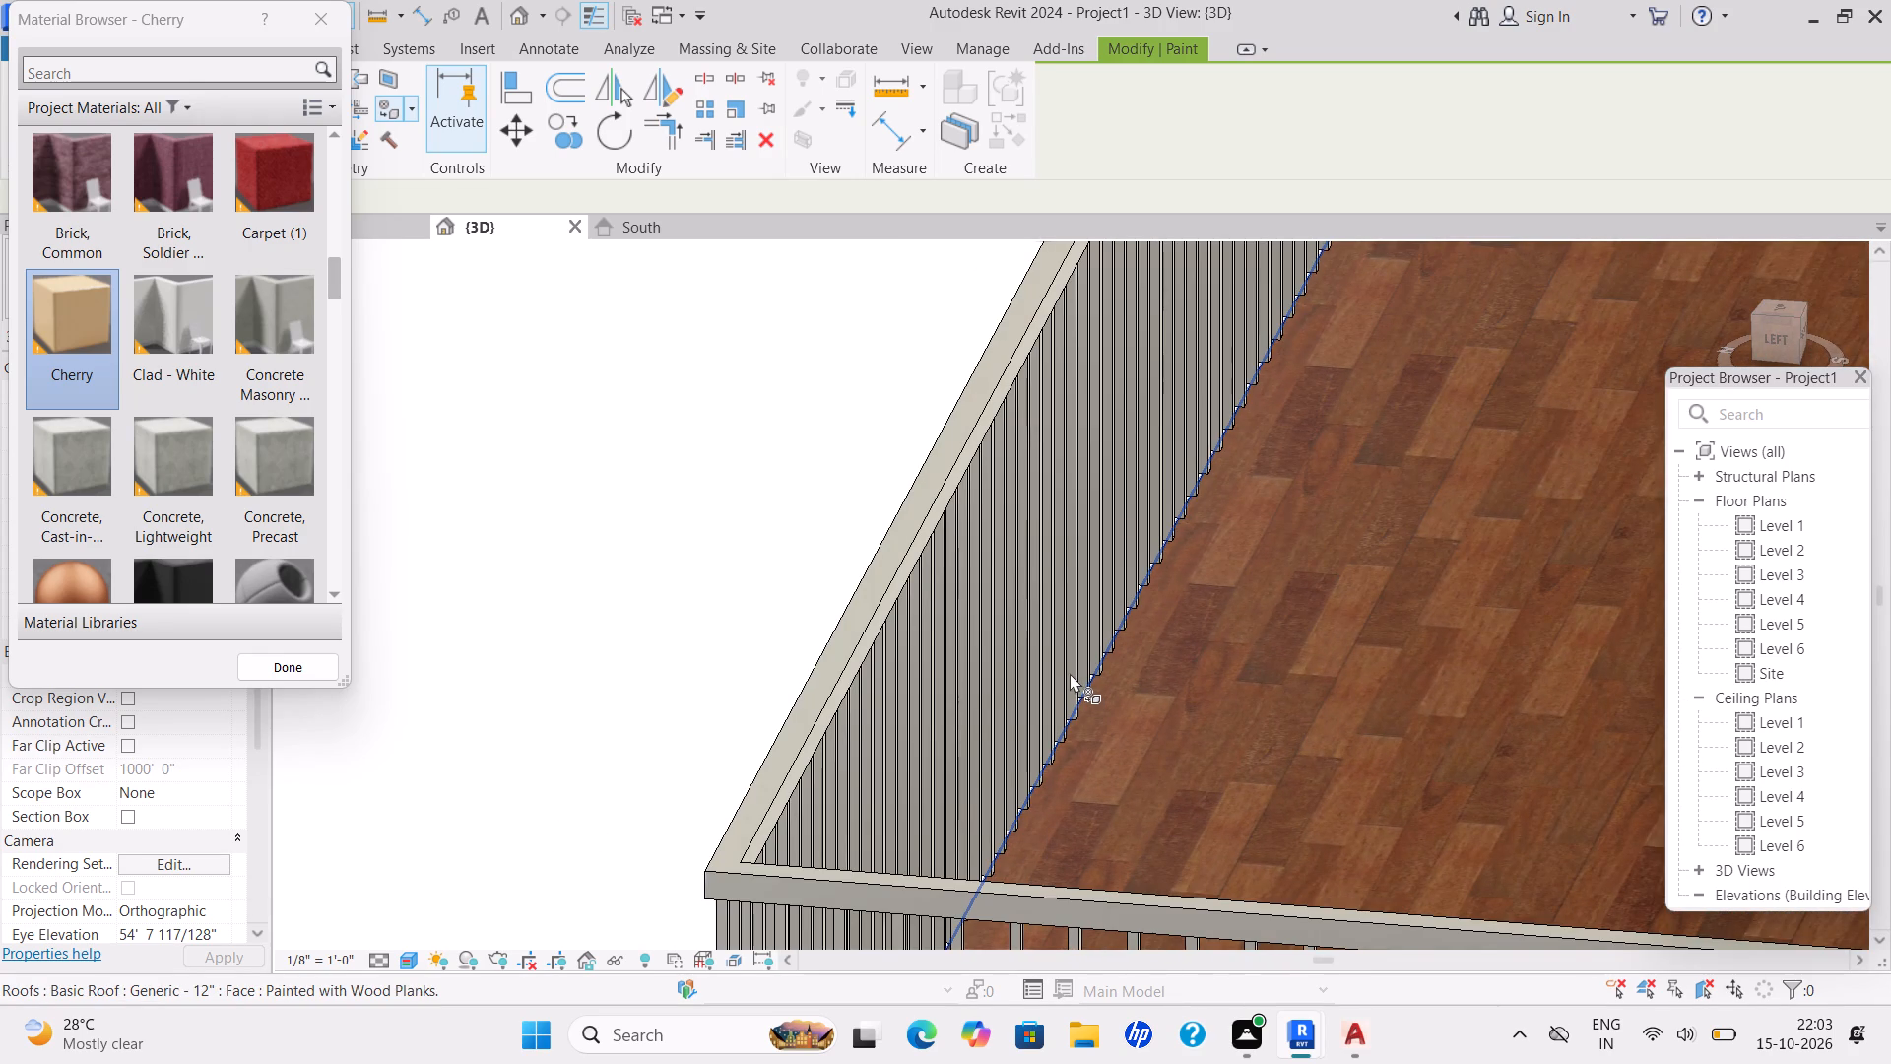
scroll(1070, 673, down, 5)
scroll(948, 693, up, 3)
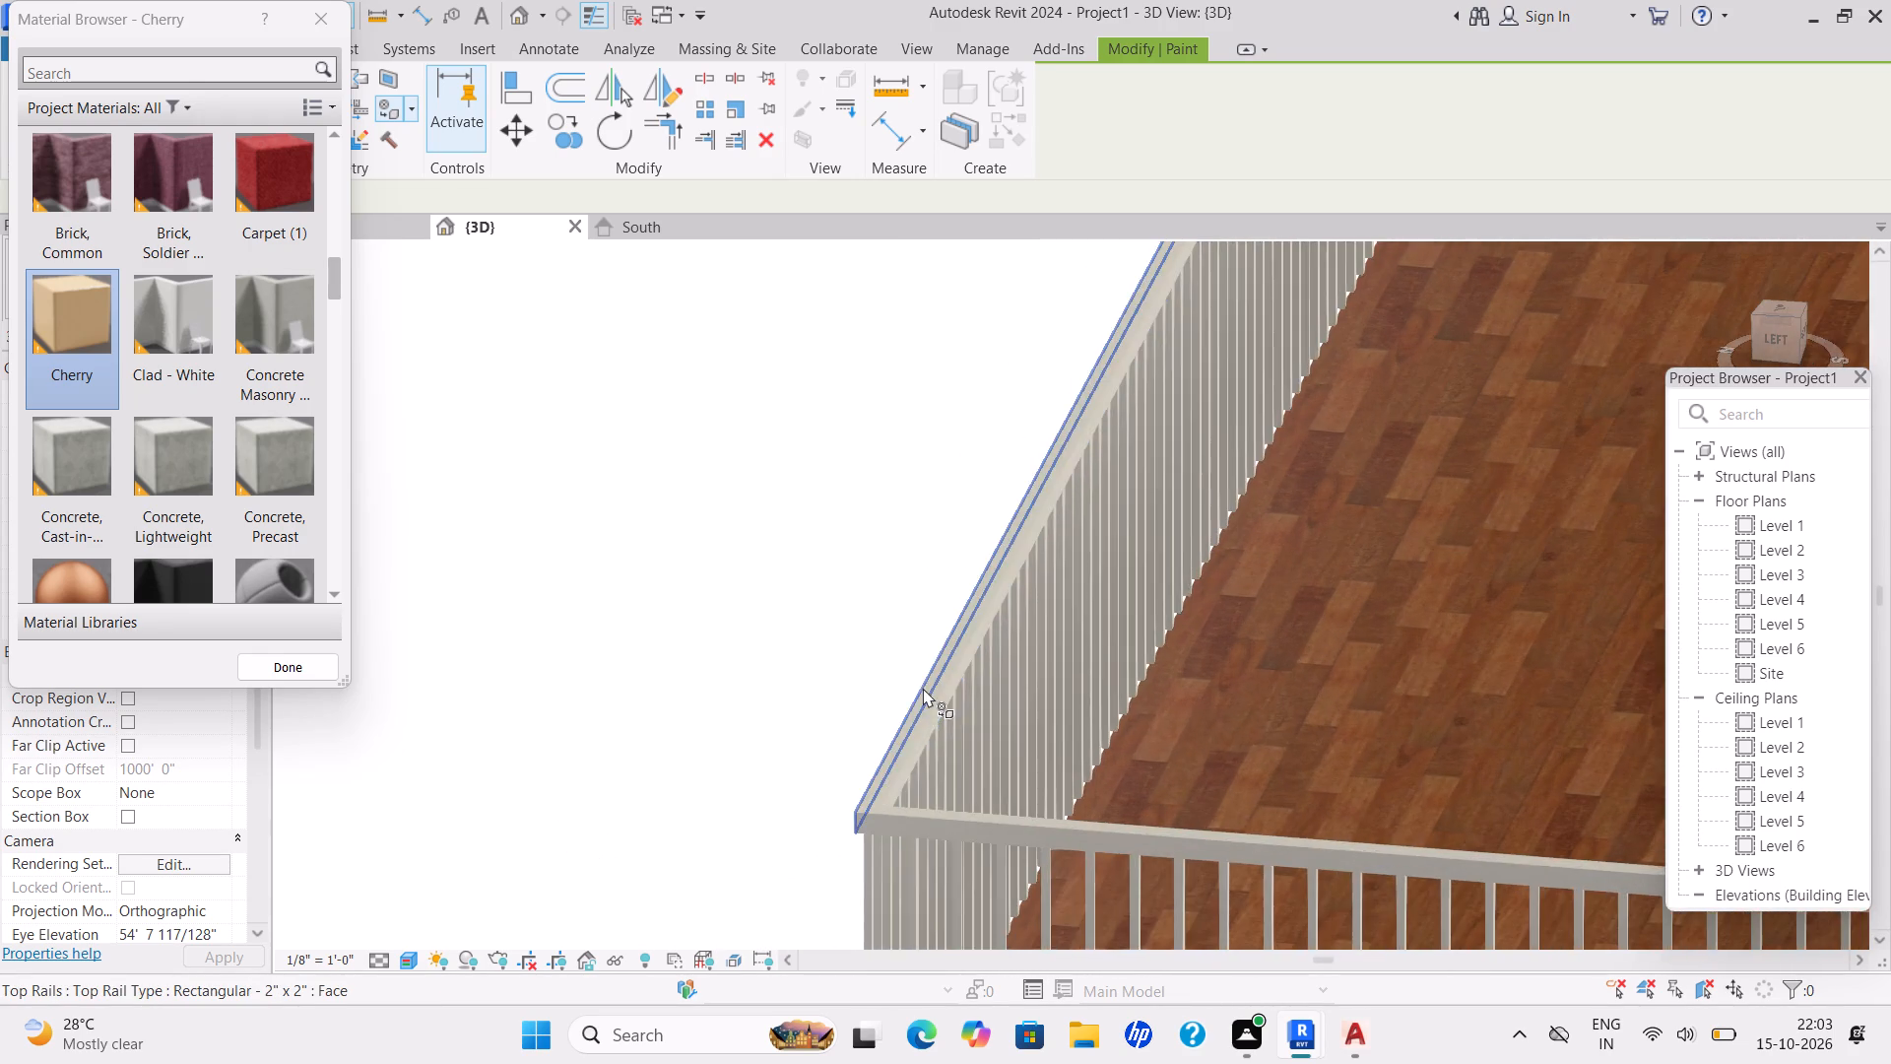
scroll(923, 688, up, 3)
scroll(921, 688, down, 9)
scroll(913, 683, up, 1)
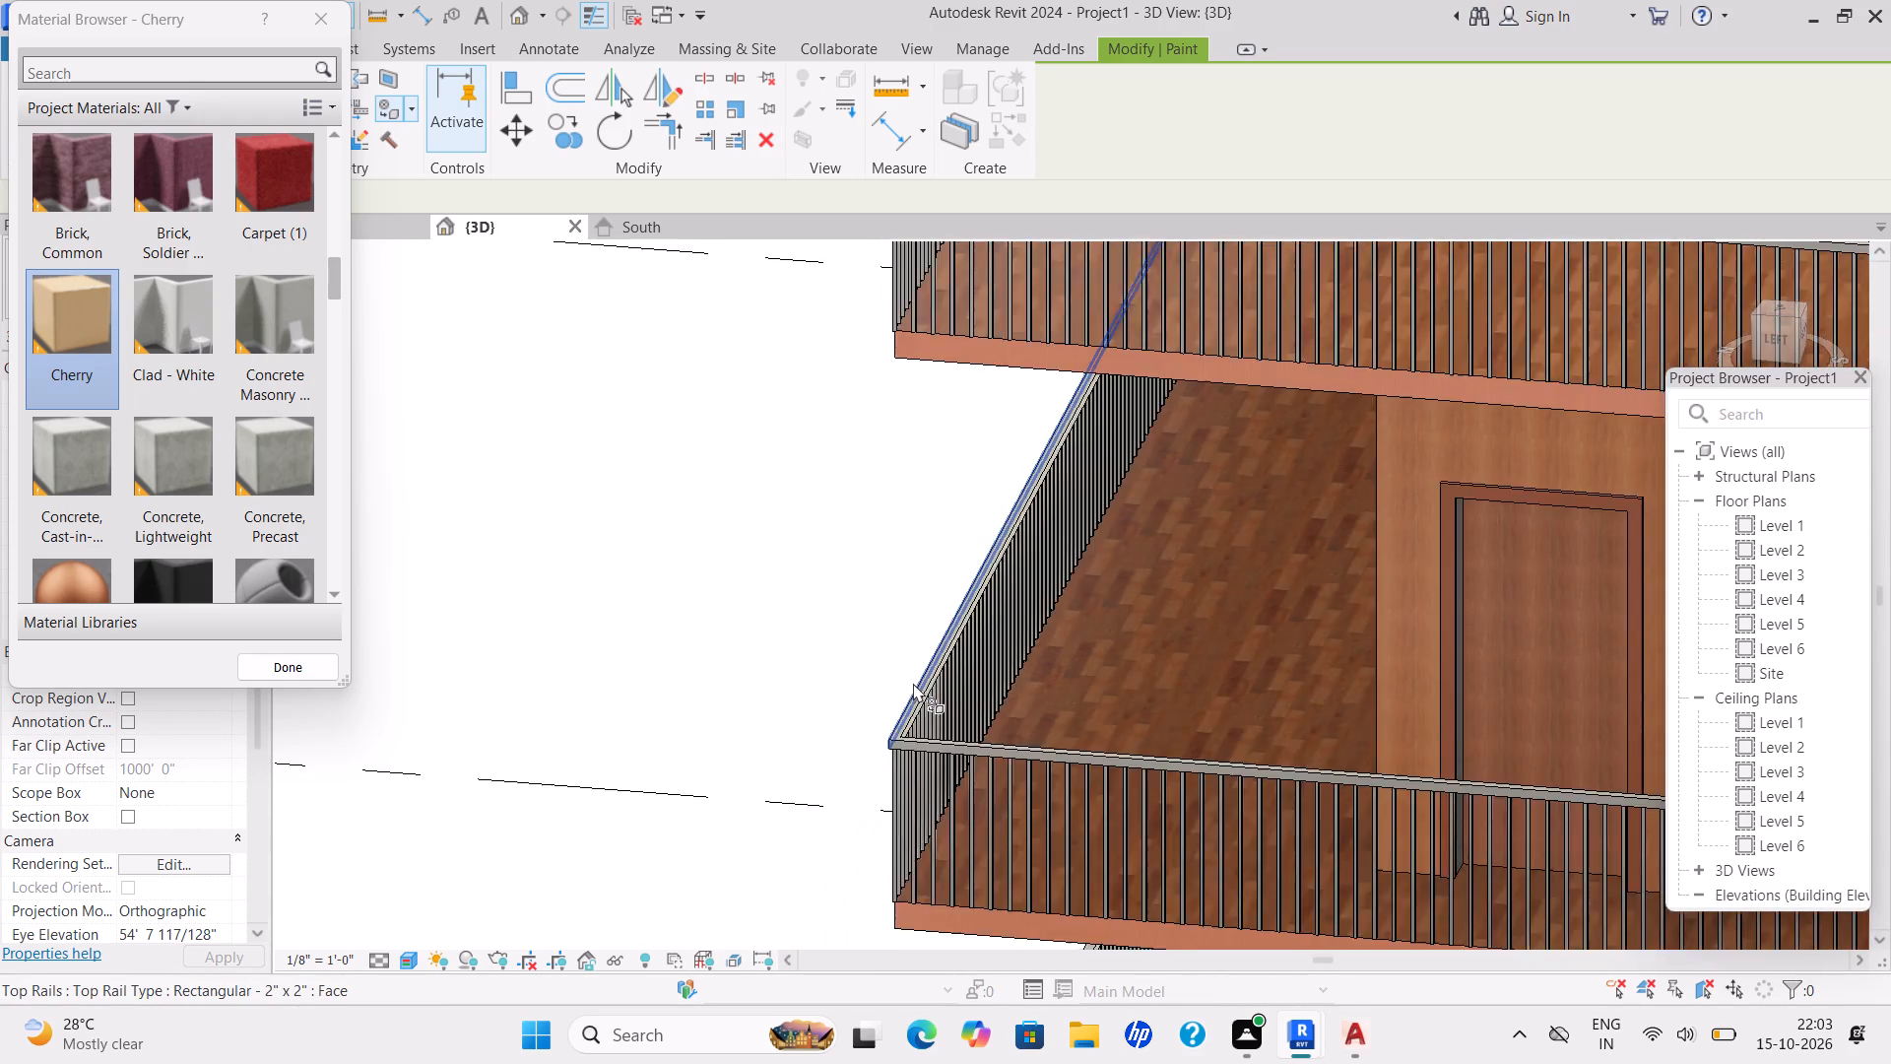
scroll(913, 683, up, 8)
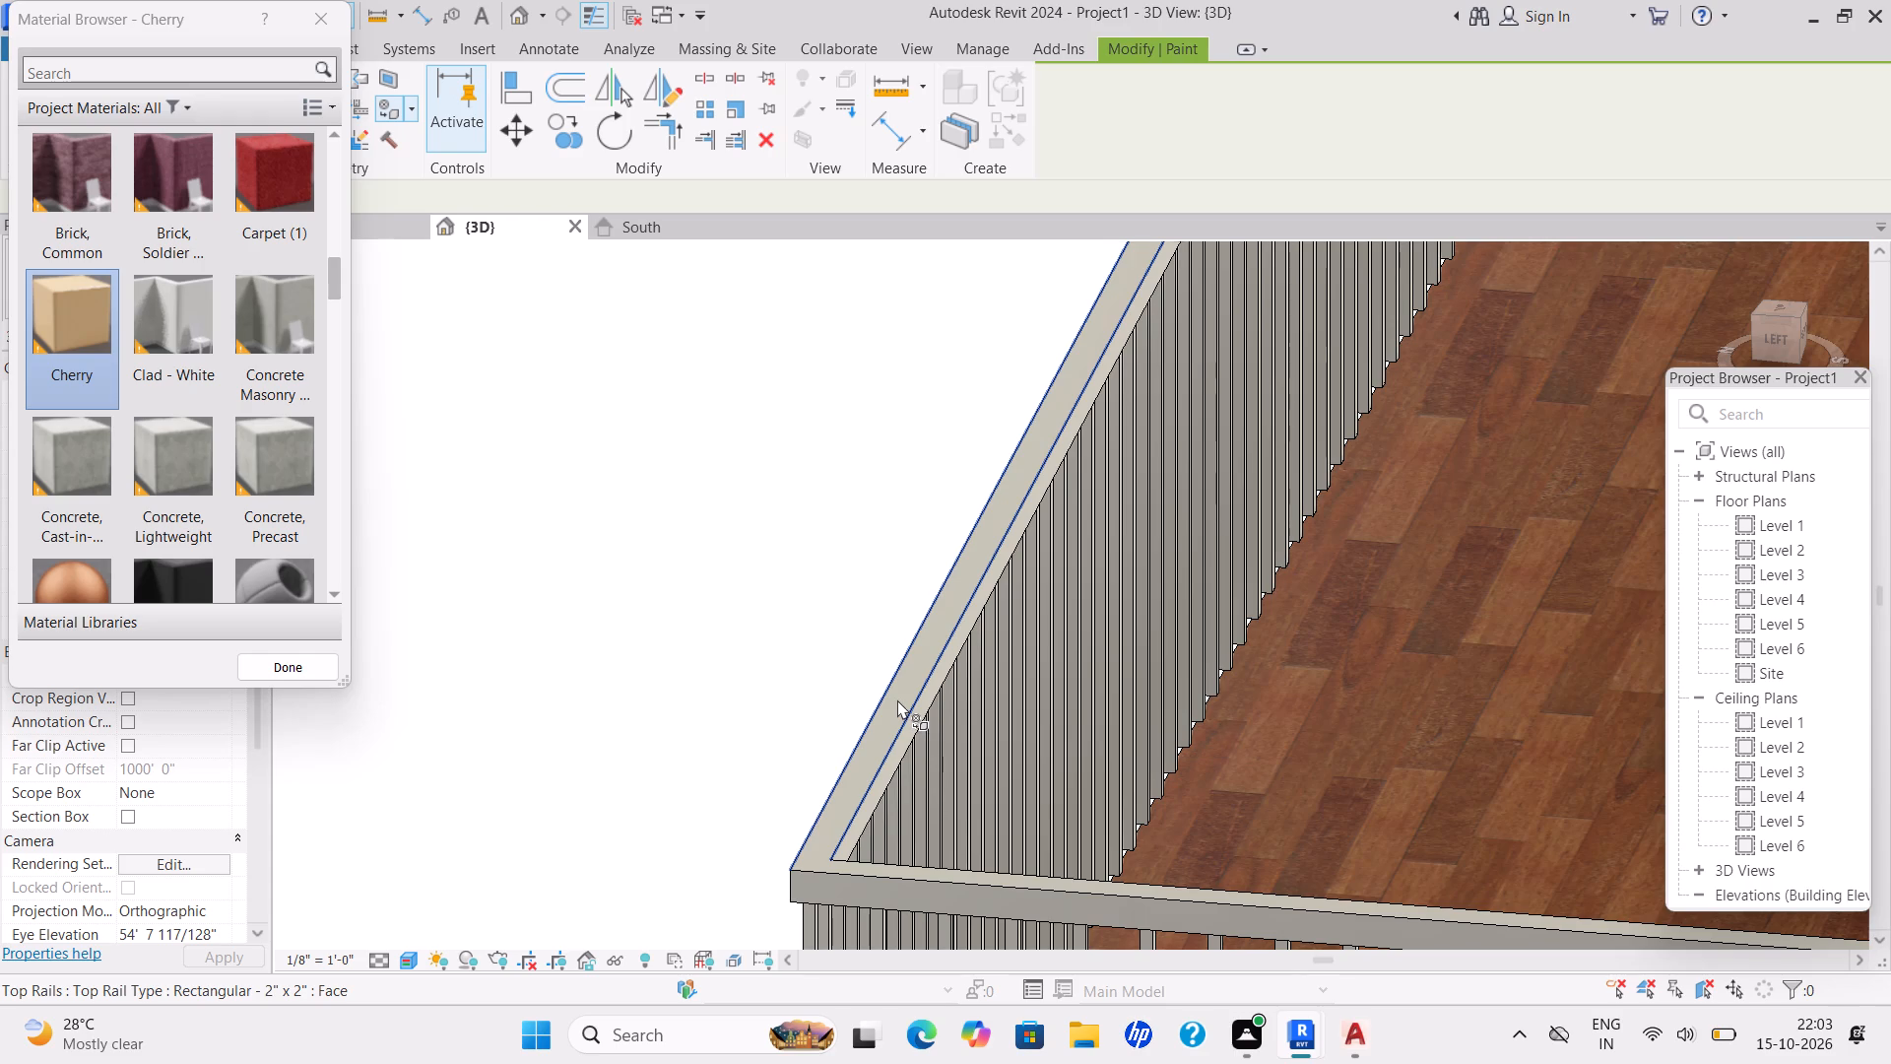
scroll(1131, 892, down, 7)
scroll(997, 768, up, 1)
scroll(1012, 744, down, 6)
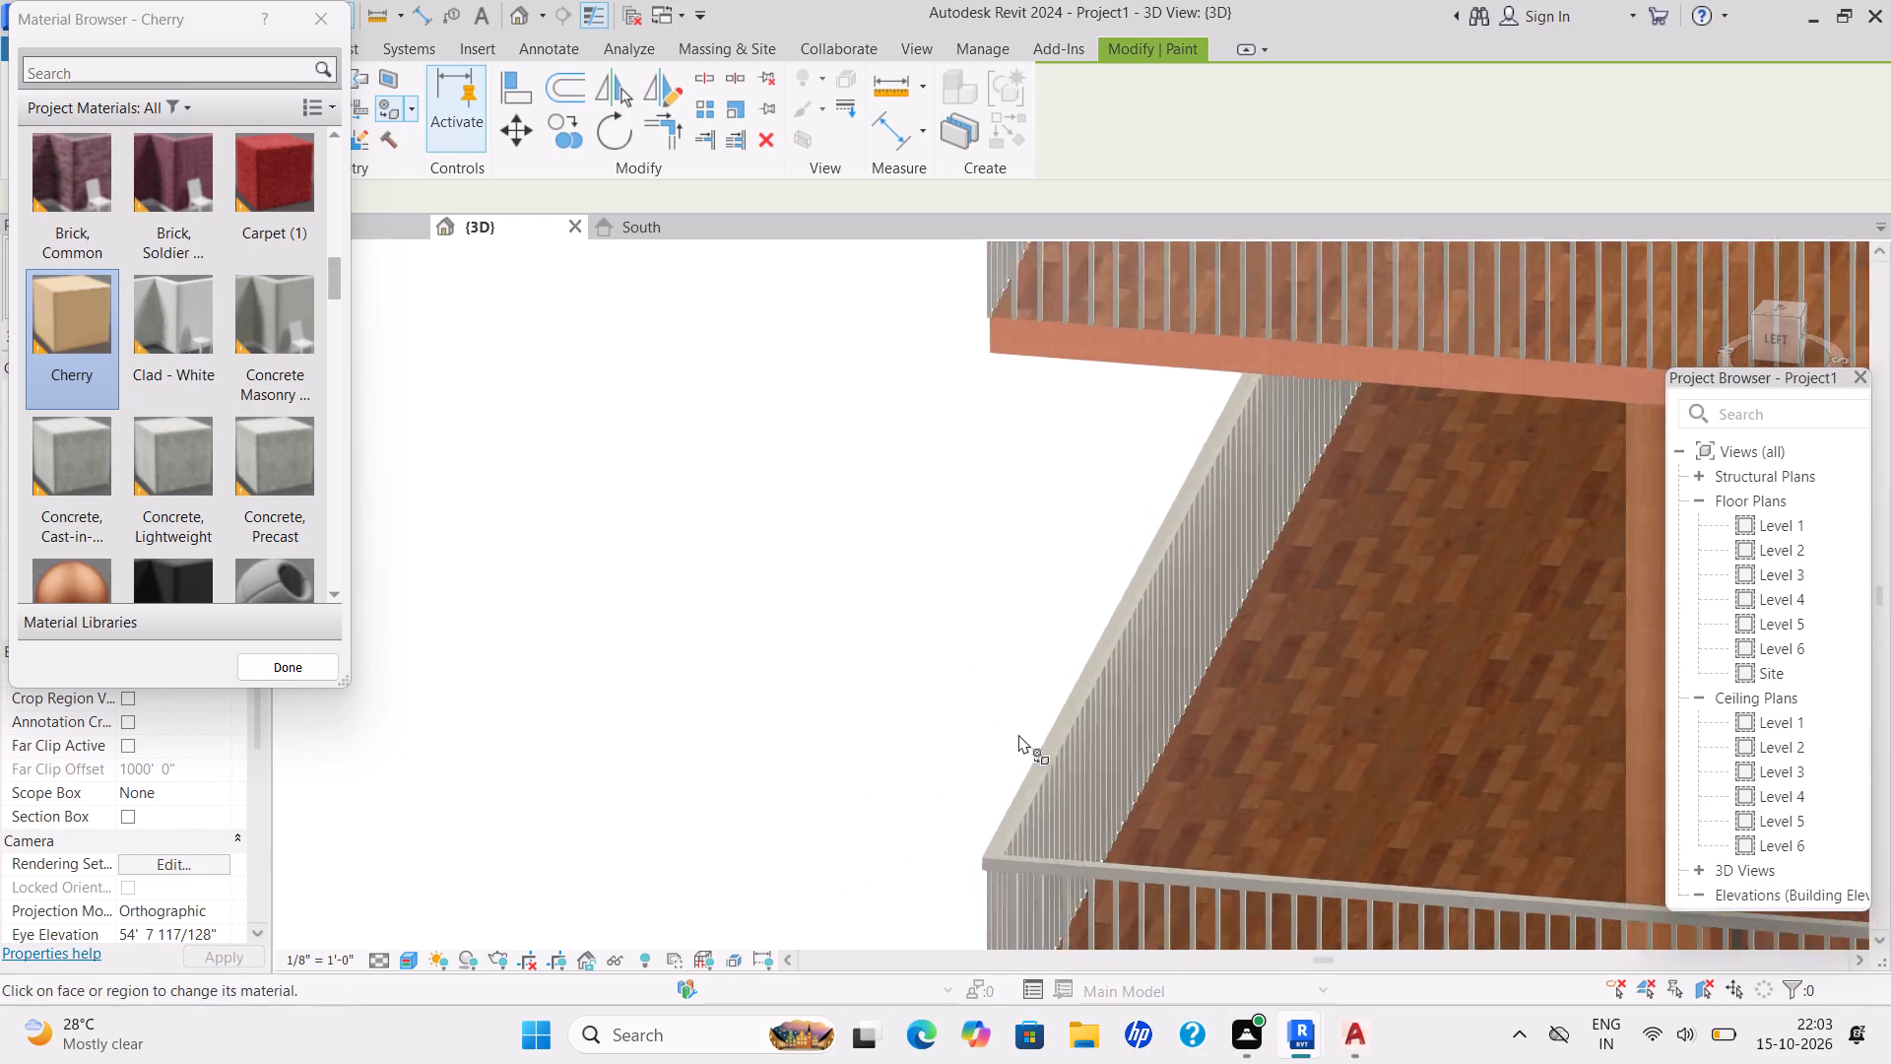
Examine the painted slab edges, railings and walls at the building's back-left corner, from the roof down to the lower balconies.
scroll(1018, 734, down, 1)
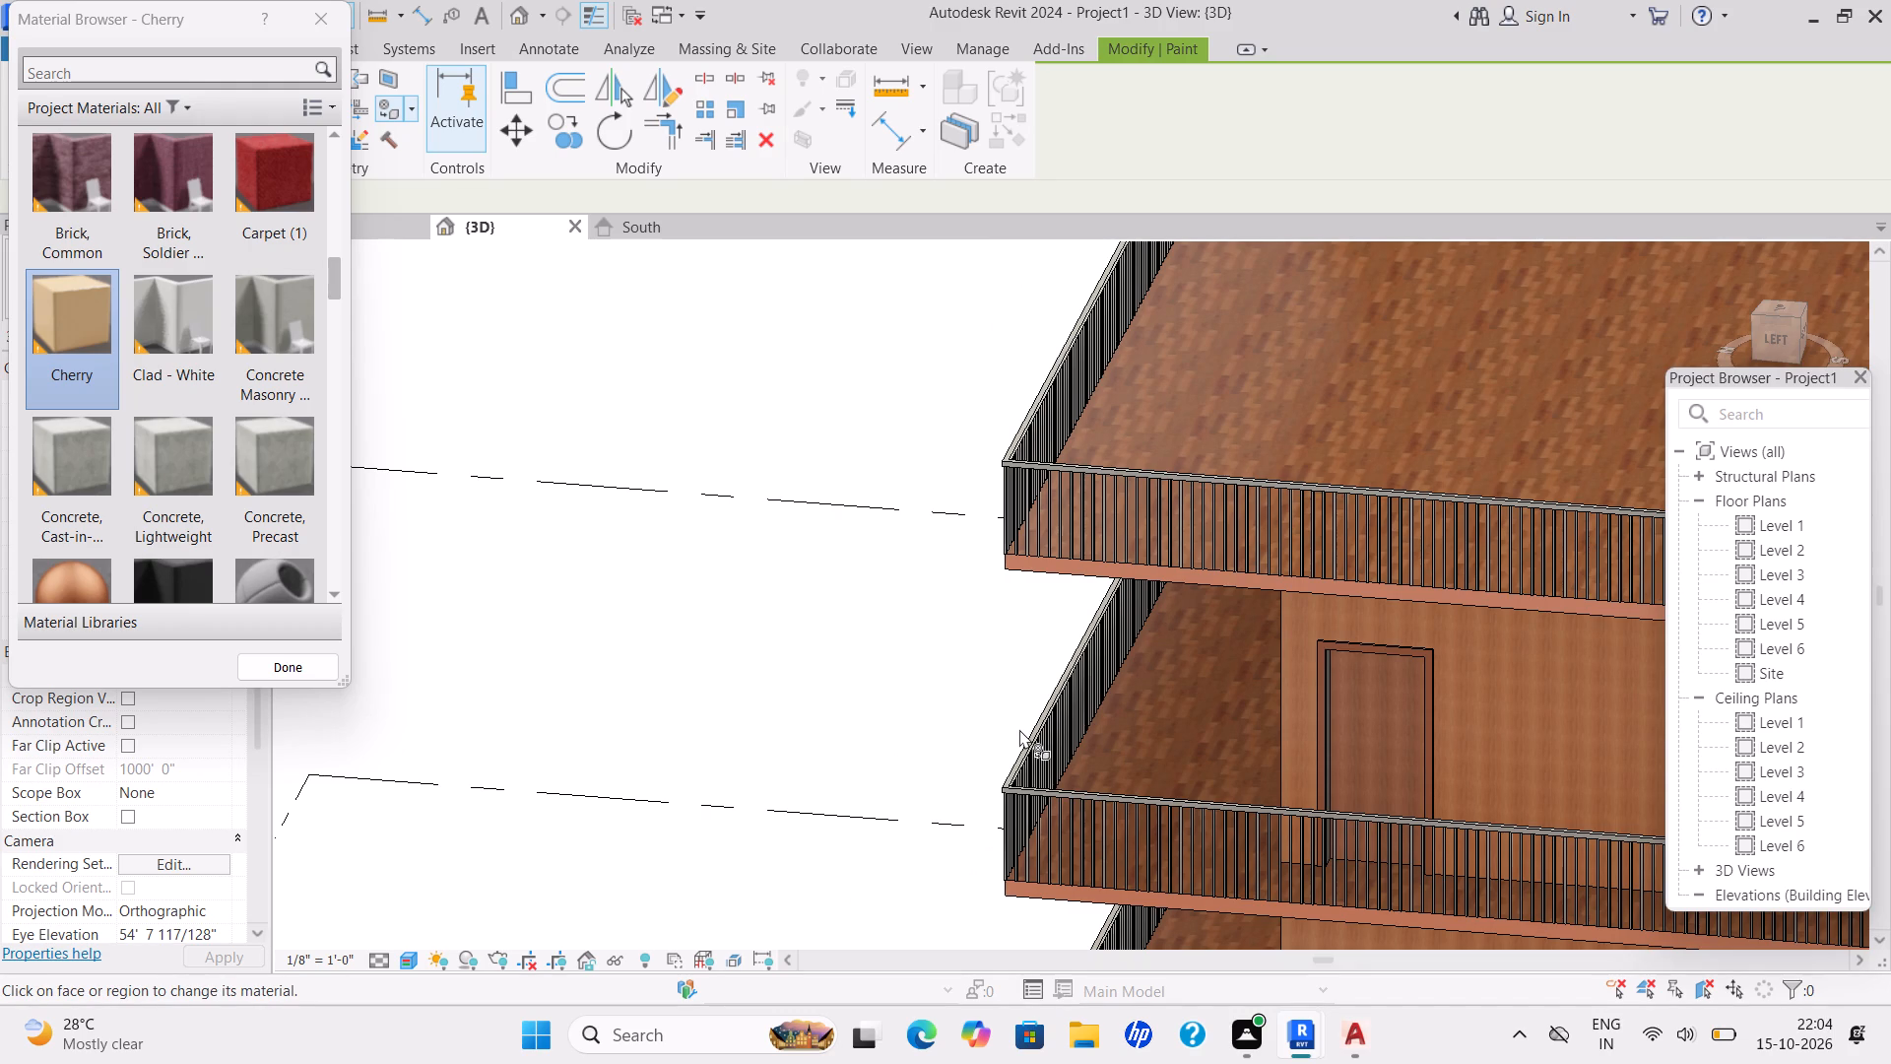
scroll(1019, 729, down, 3)
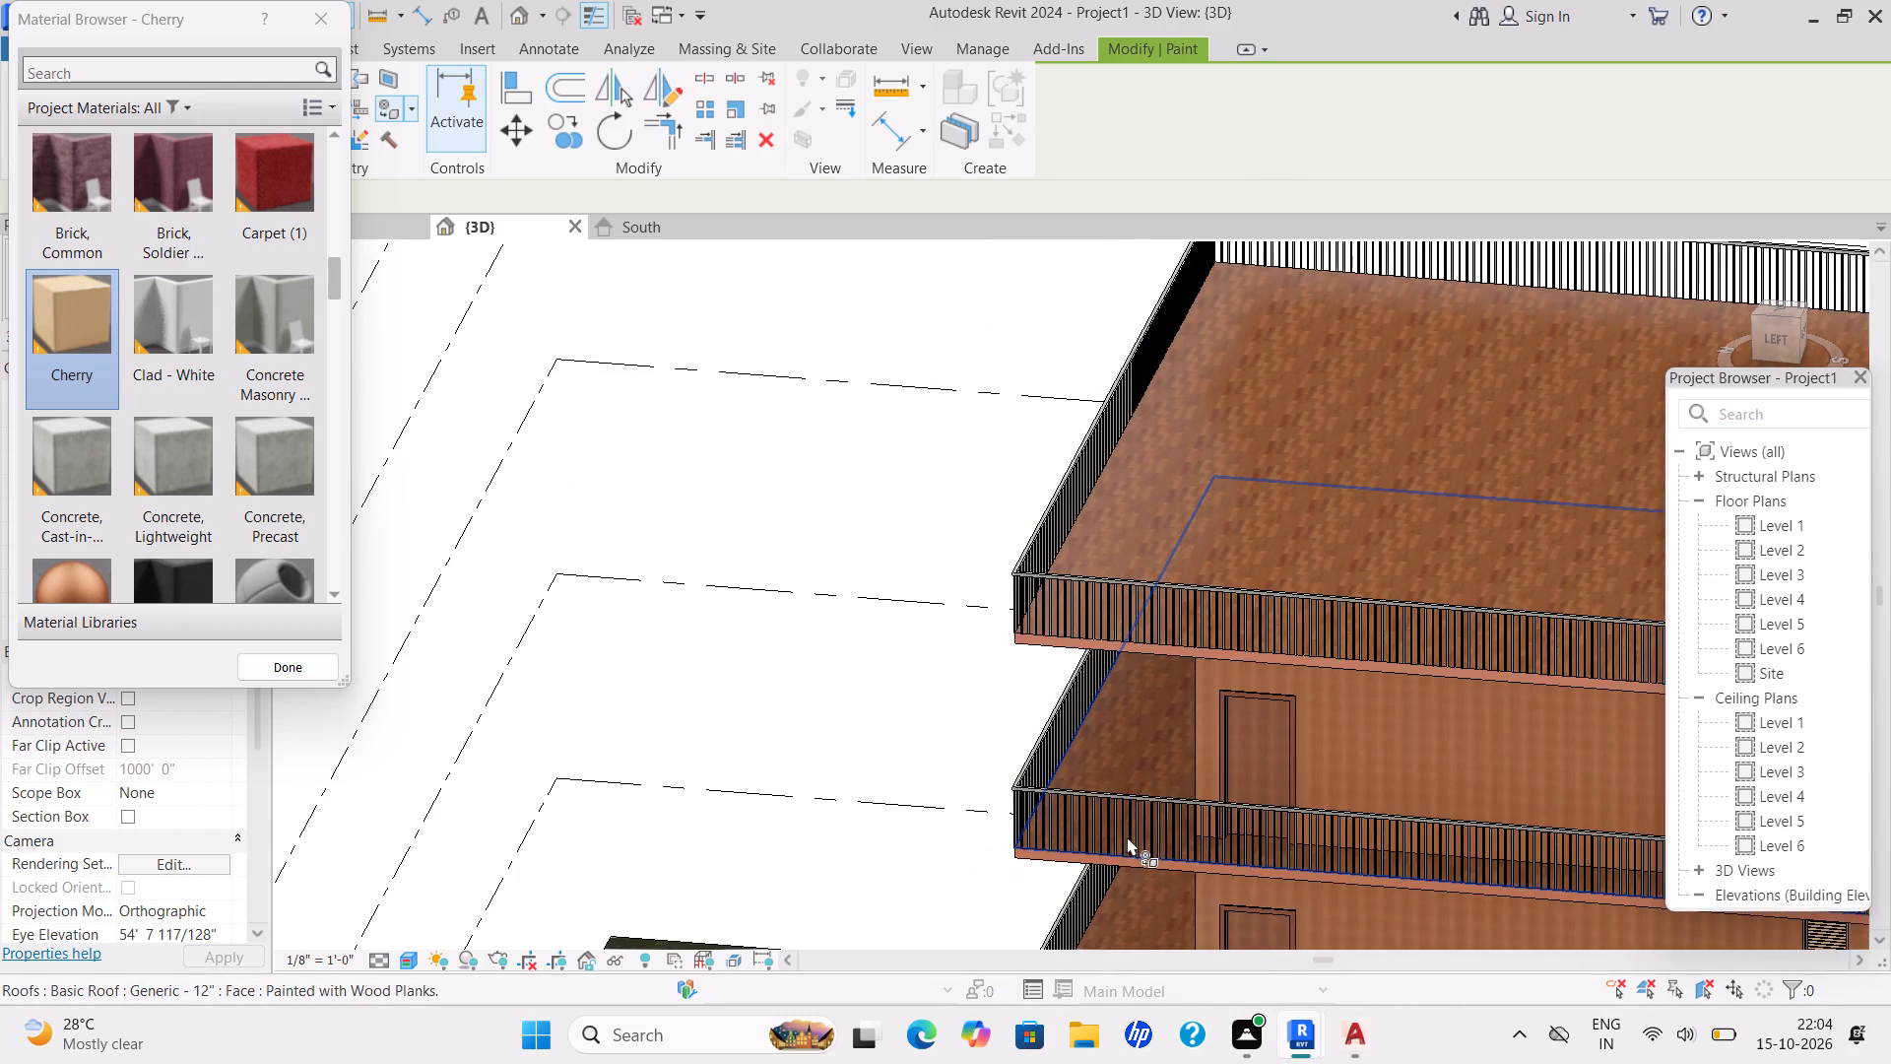
scroll(1127, 836, down, 1)
middle_drag(1127, 838, 1254, 770)
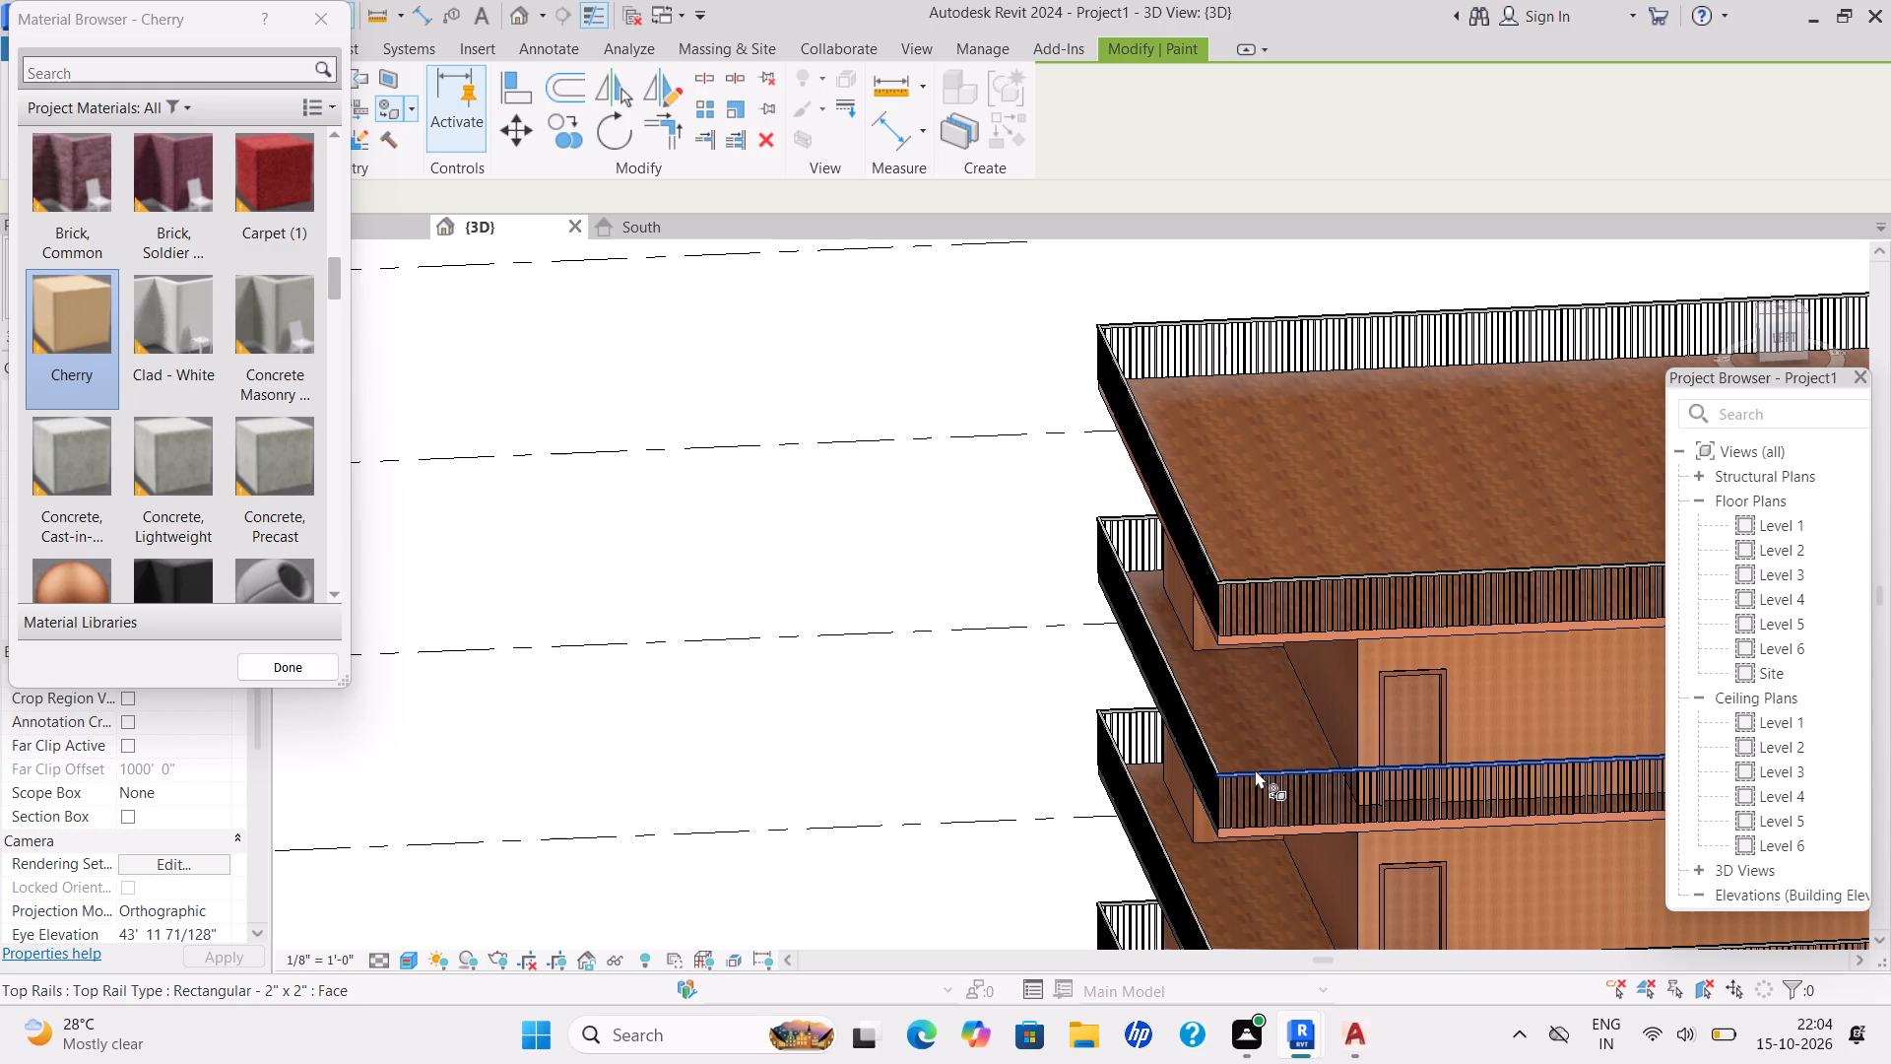
scroll(1251, 755, down, 3)
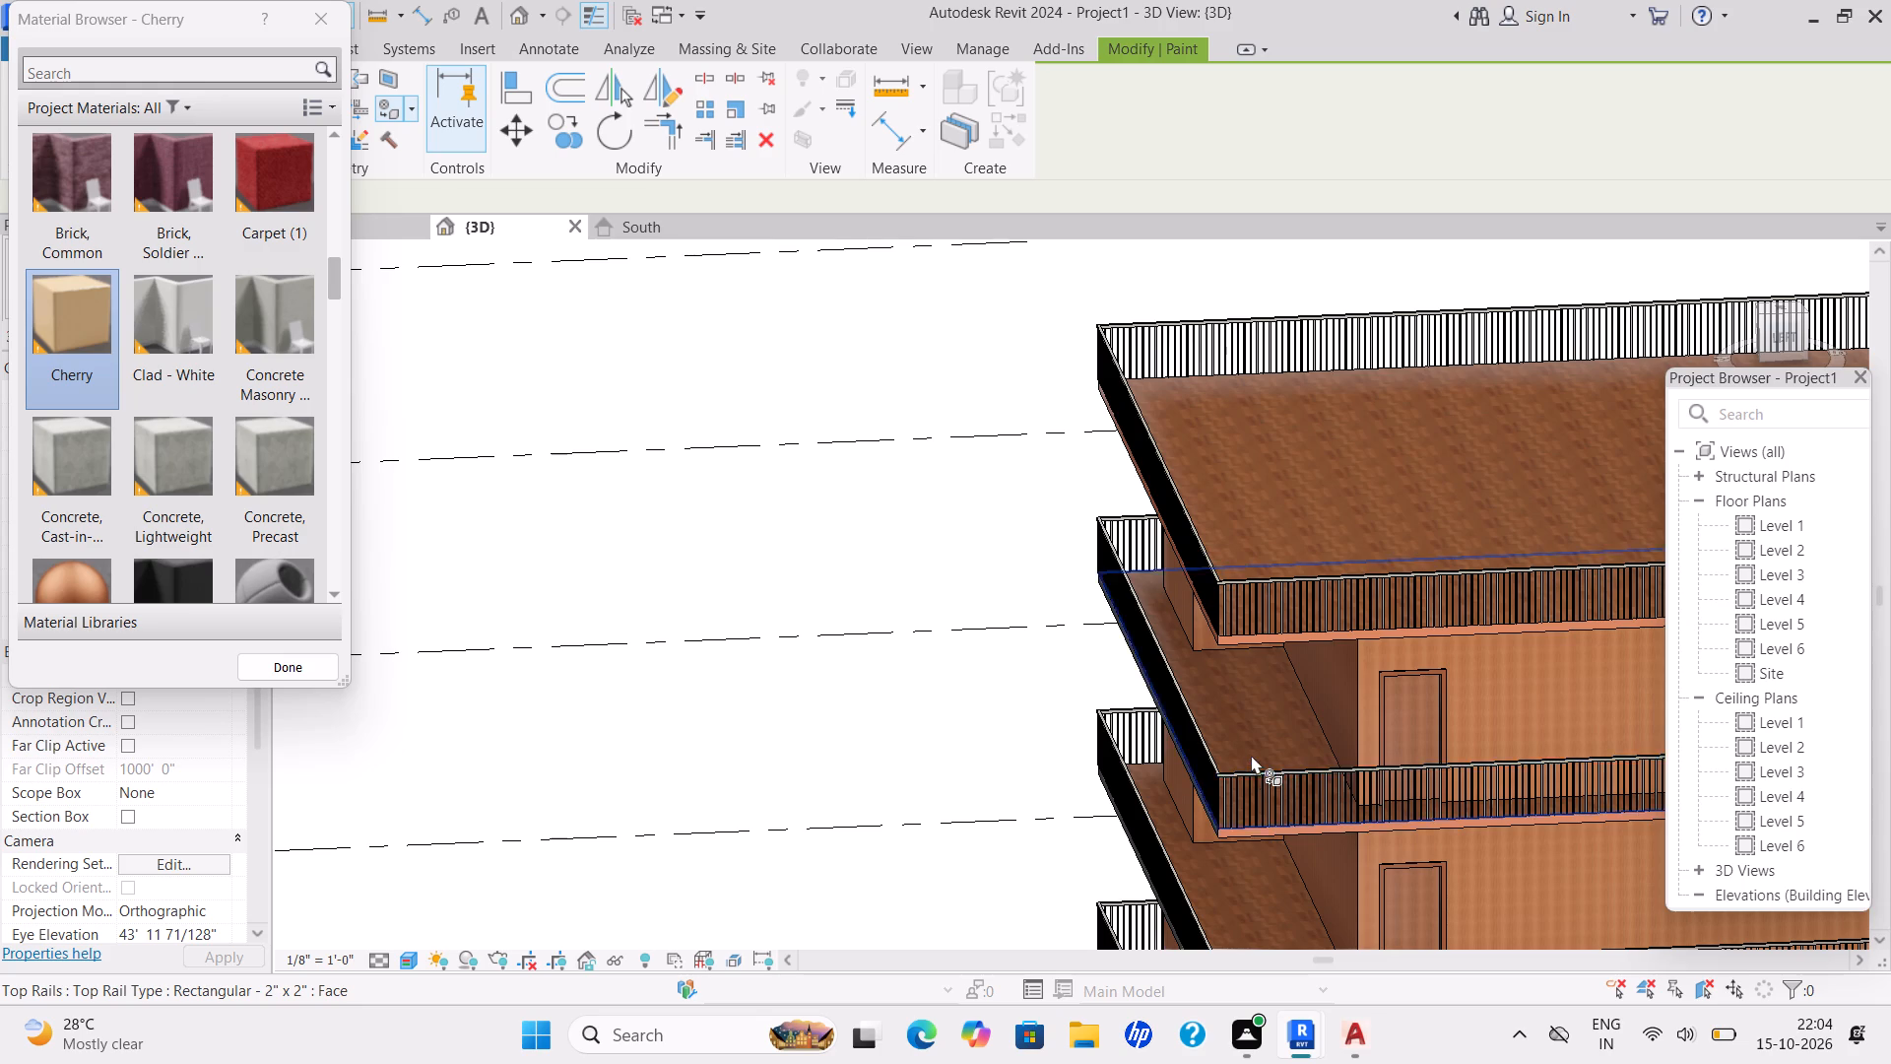
shift+middle_drag(1244, 793, 1316, 657)
scroll(1272, 718, down, 6)
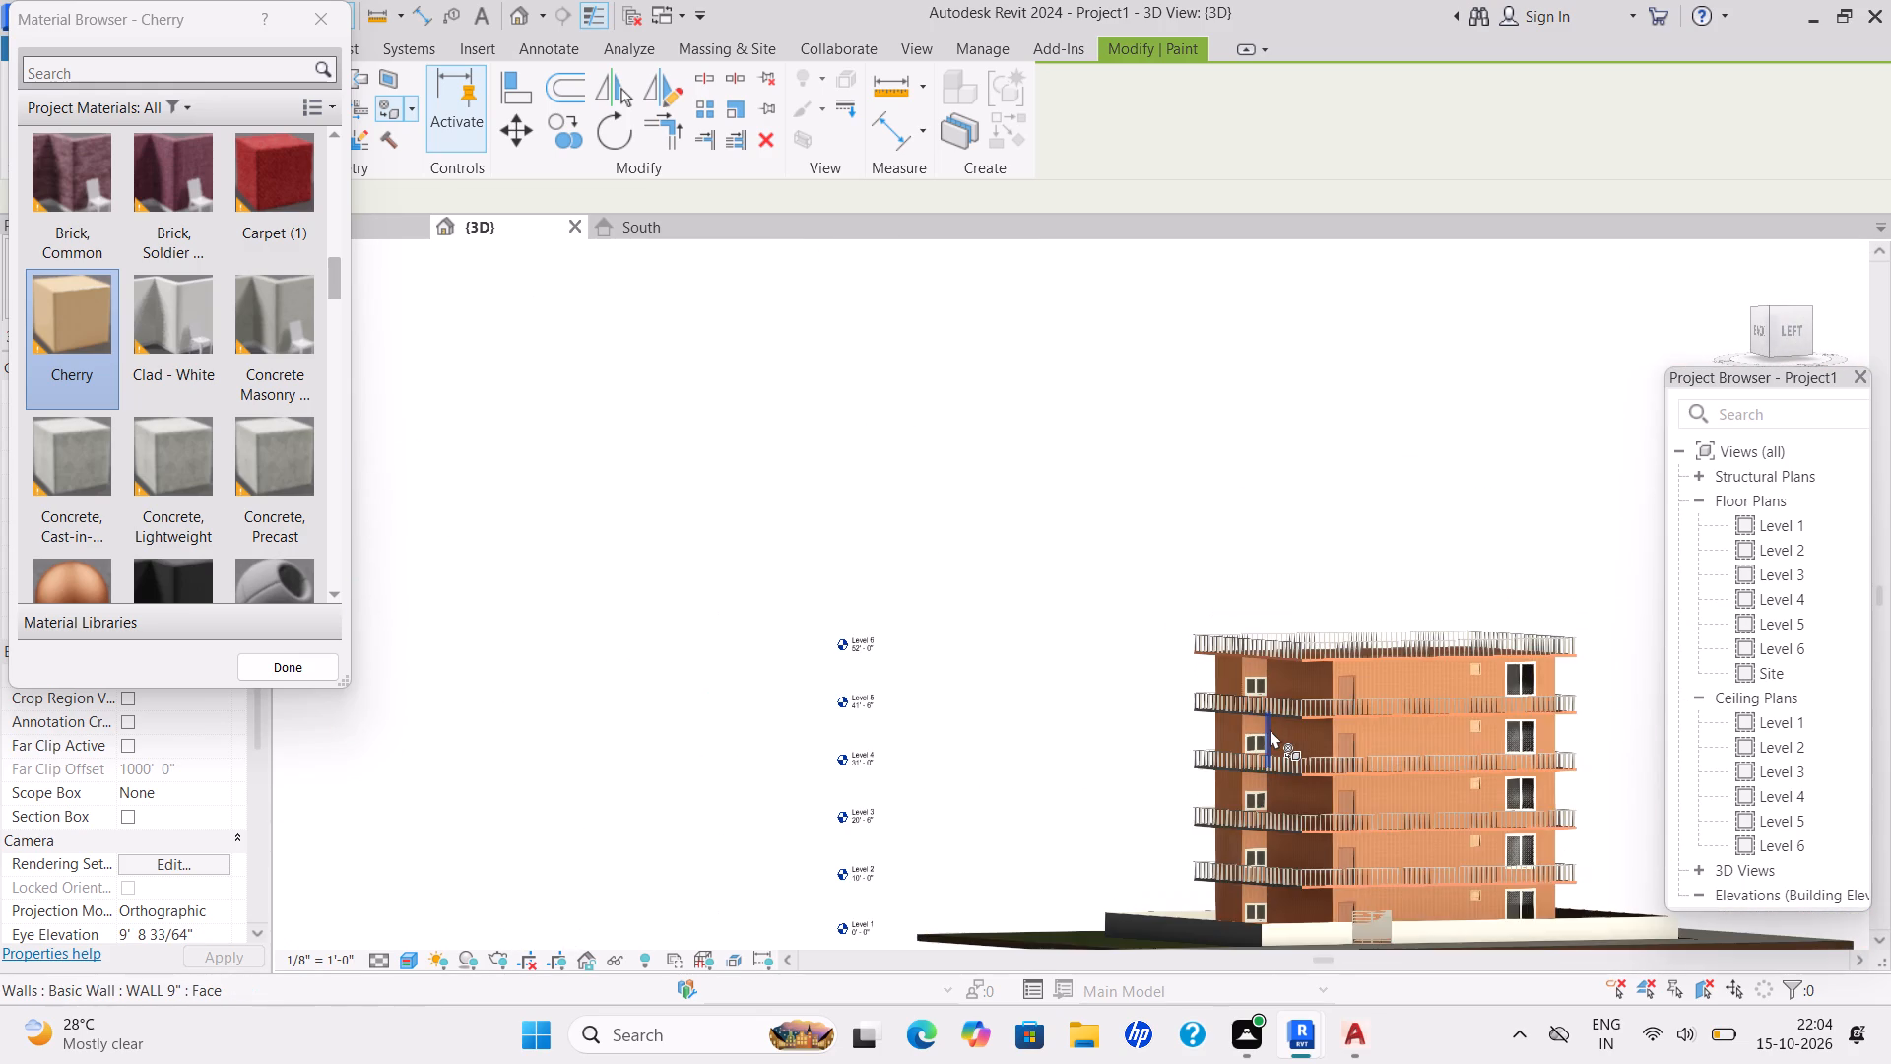
scroll(1270, 729, up, 5)
middle_drag(1435, 723, 1149, 686)
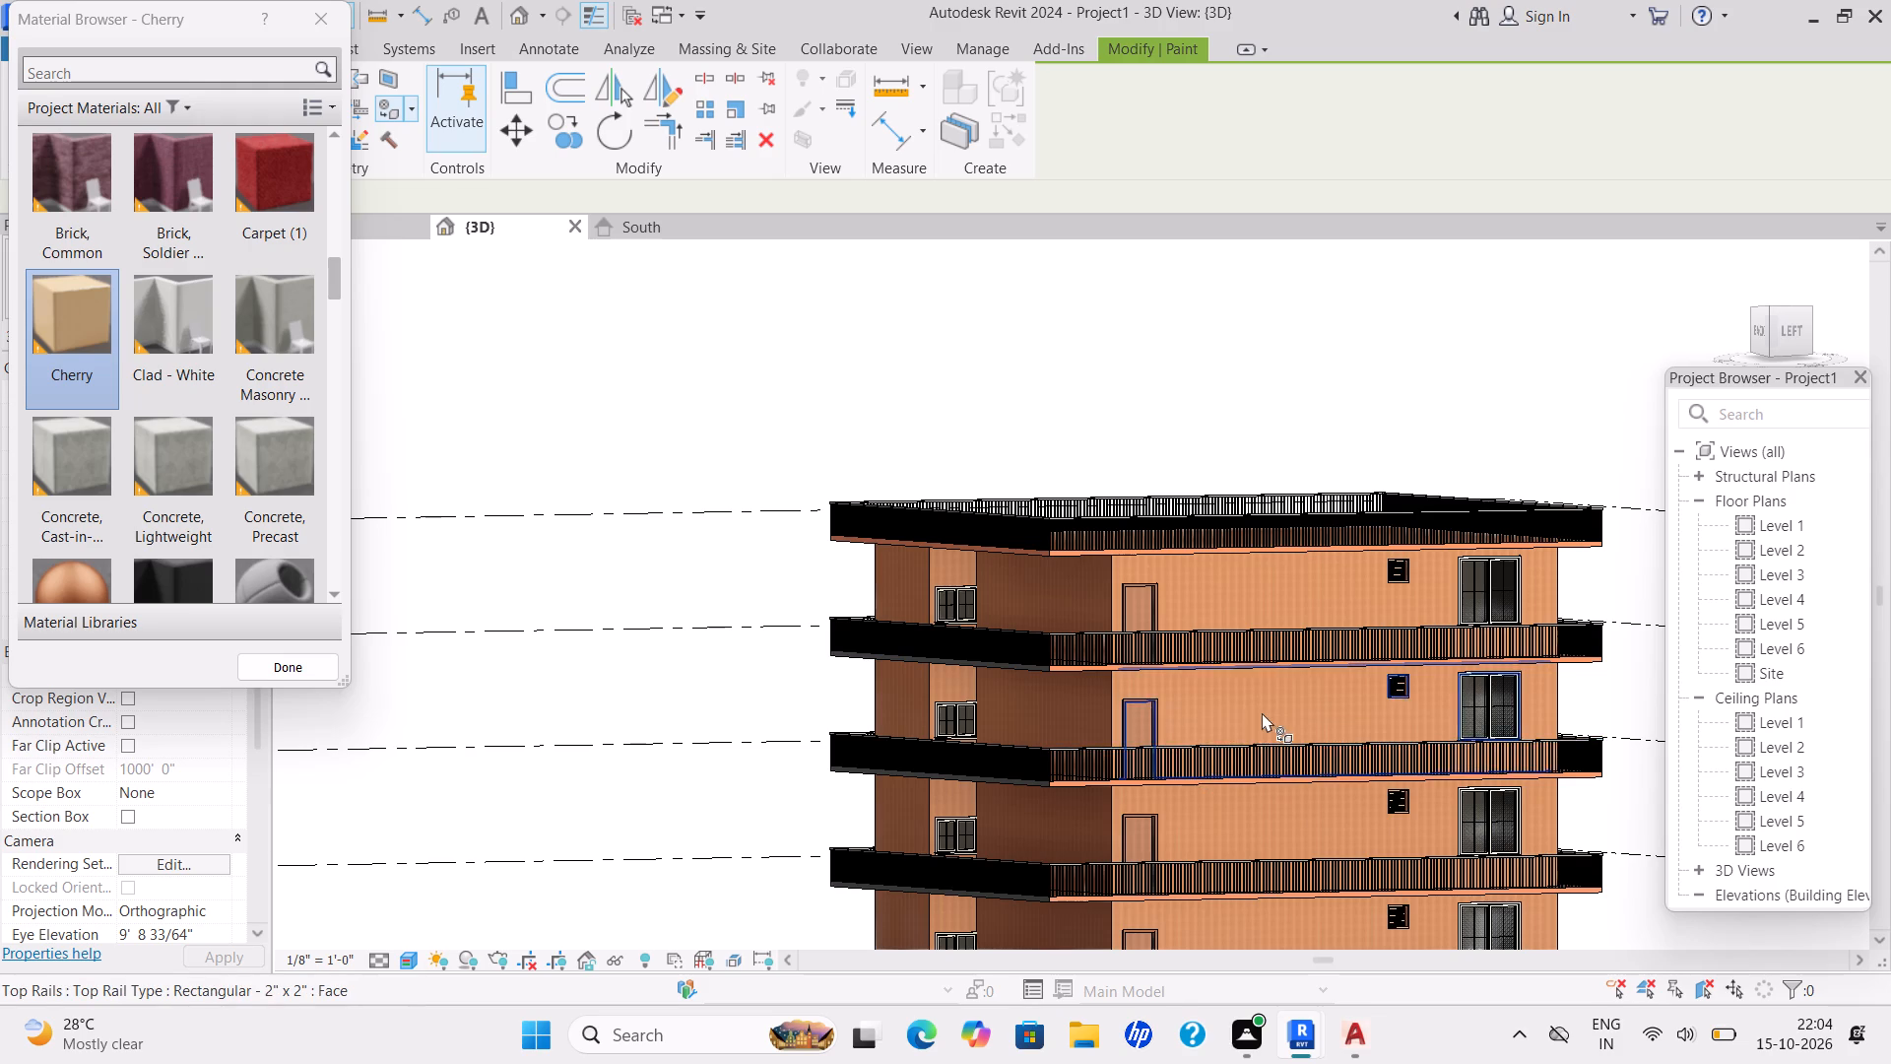
Examine the whole building and its site, then the balcony slab edges and walls up close at the front-left corner.
scroll(1262, 712, down, 5)
middle_drag(1259, 714, 1191, 827)
shift+scroll(1259, 716, down, 1)
shift+middle_drag(1221, 795, 1182, 817)
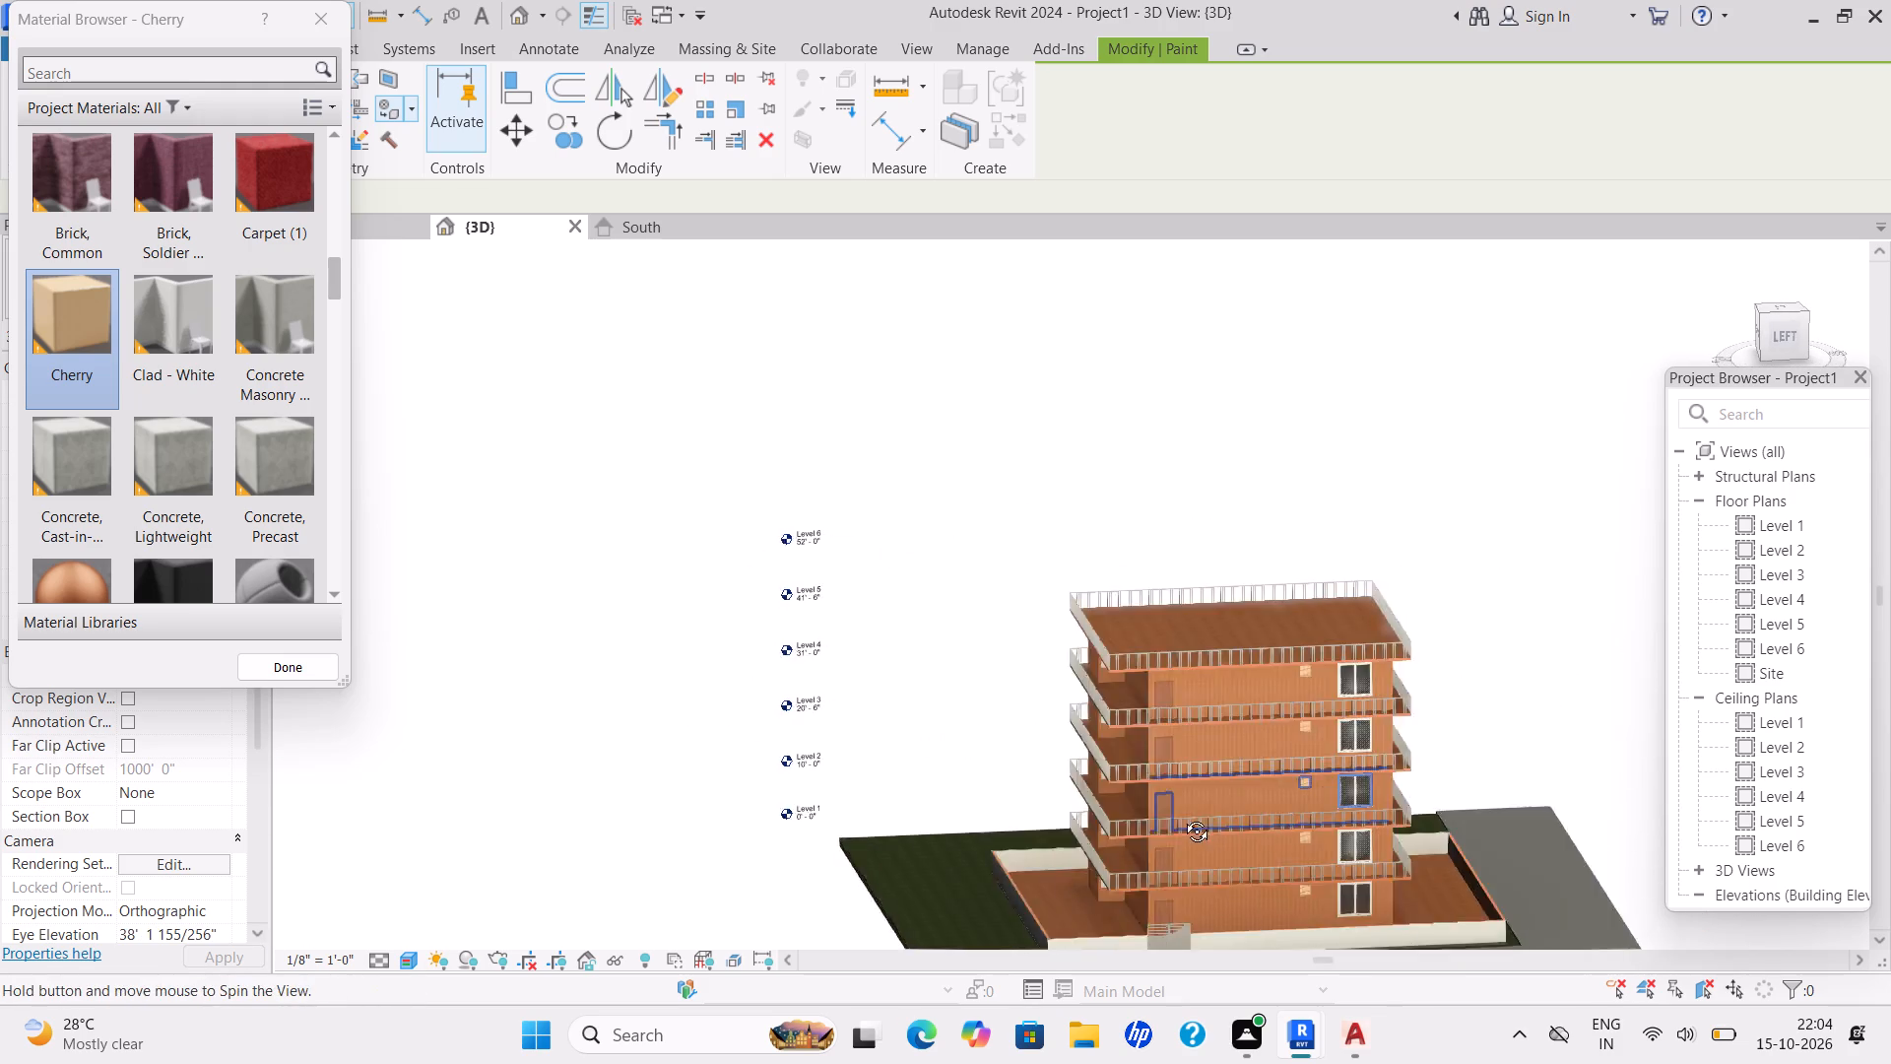
shift+middle_drag(1182, 817, 1025, 811)
scroll(1389, 776, up, 4)
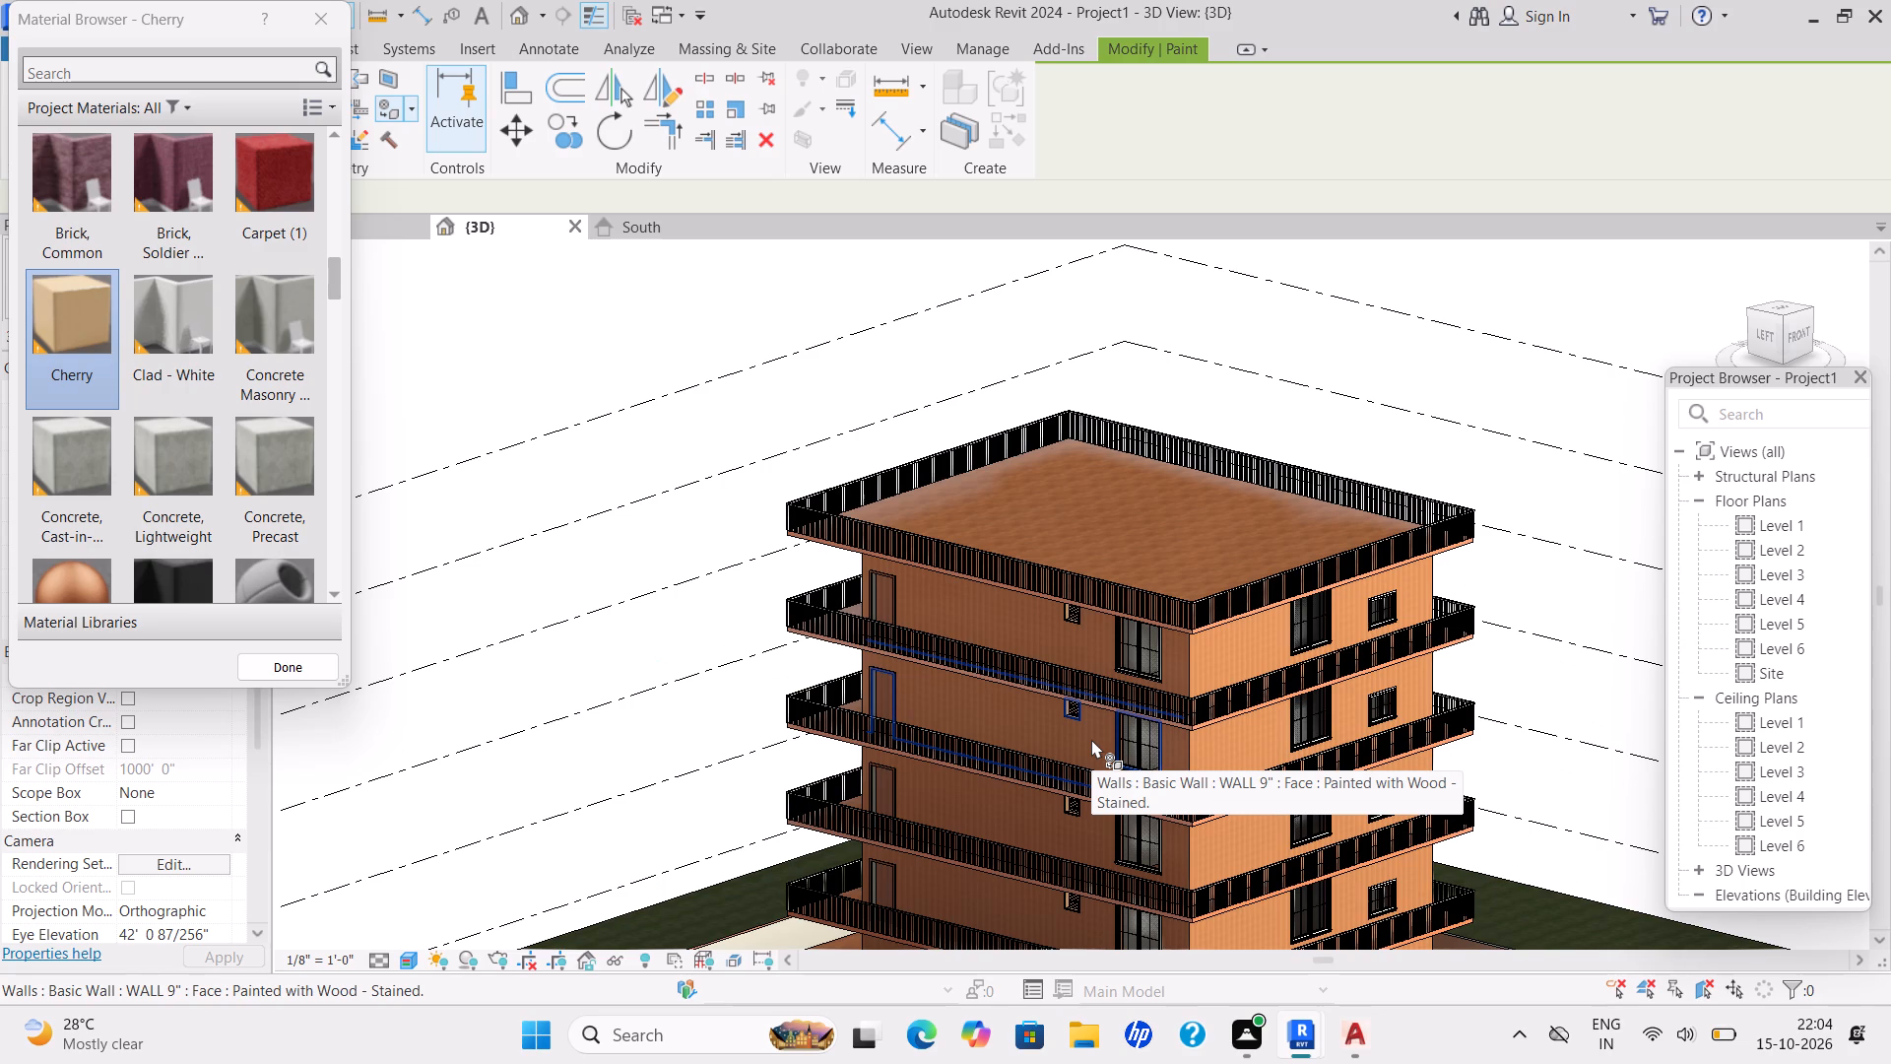
scroll(1091, 739, up, 7)
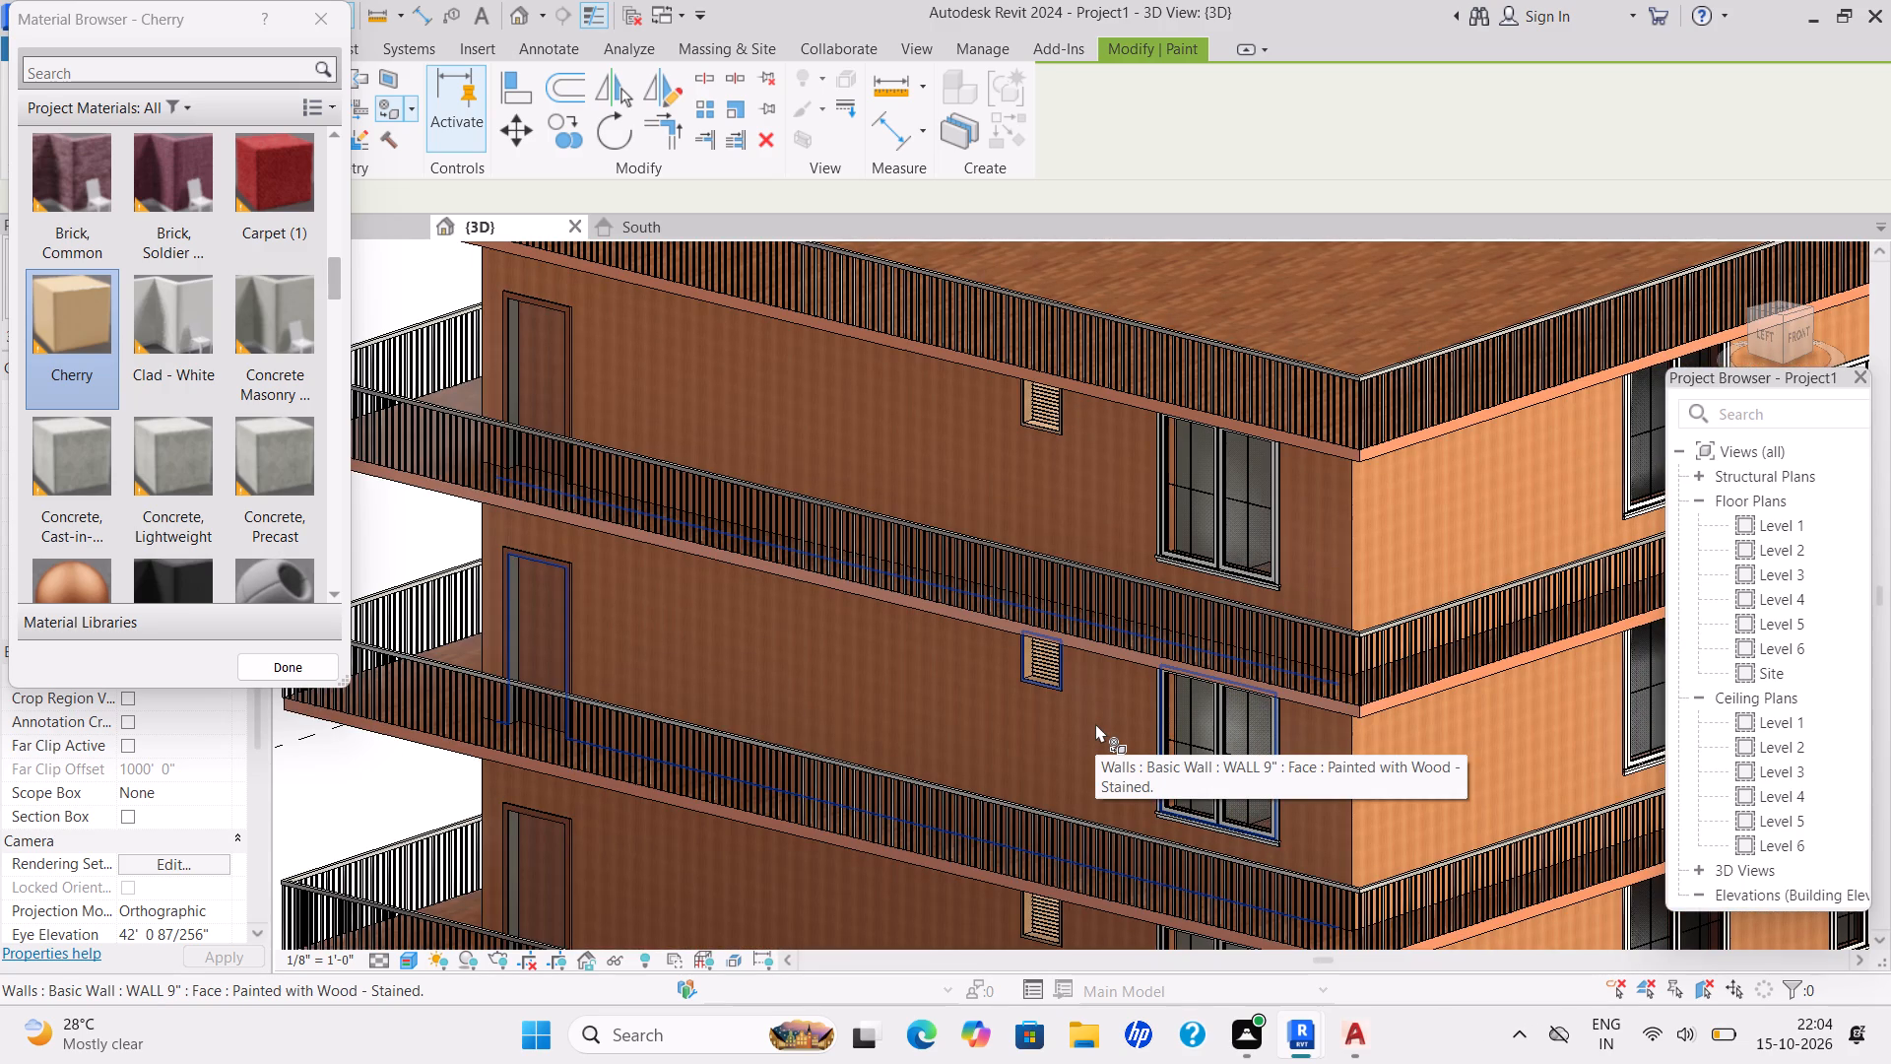
scroll(1095, 723, down, 1)
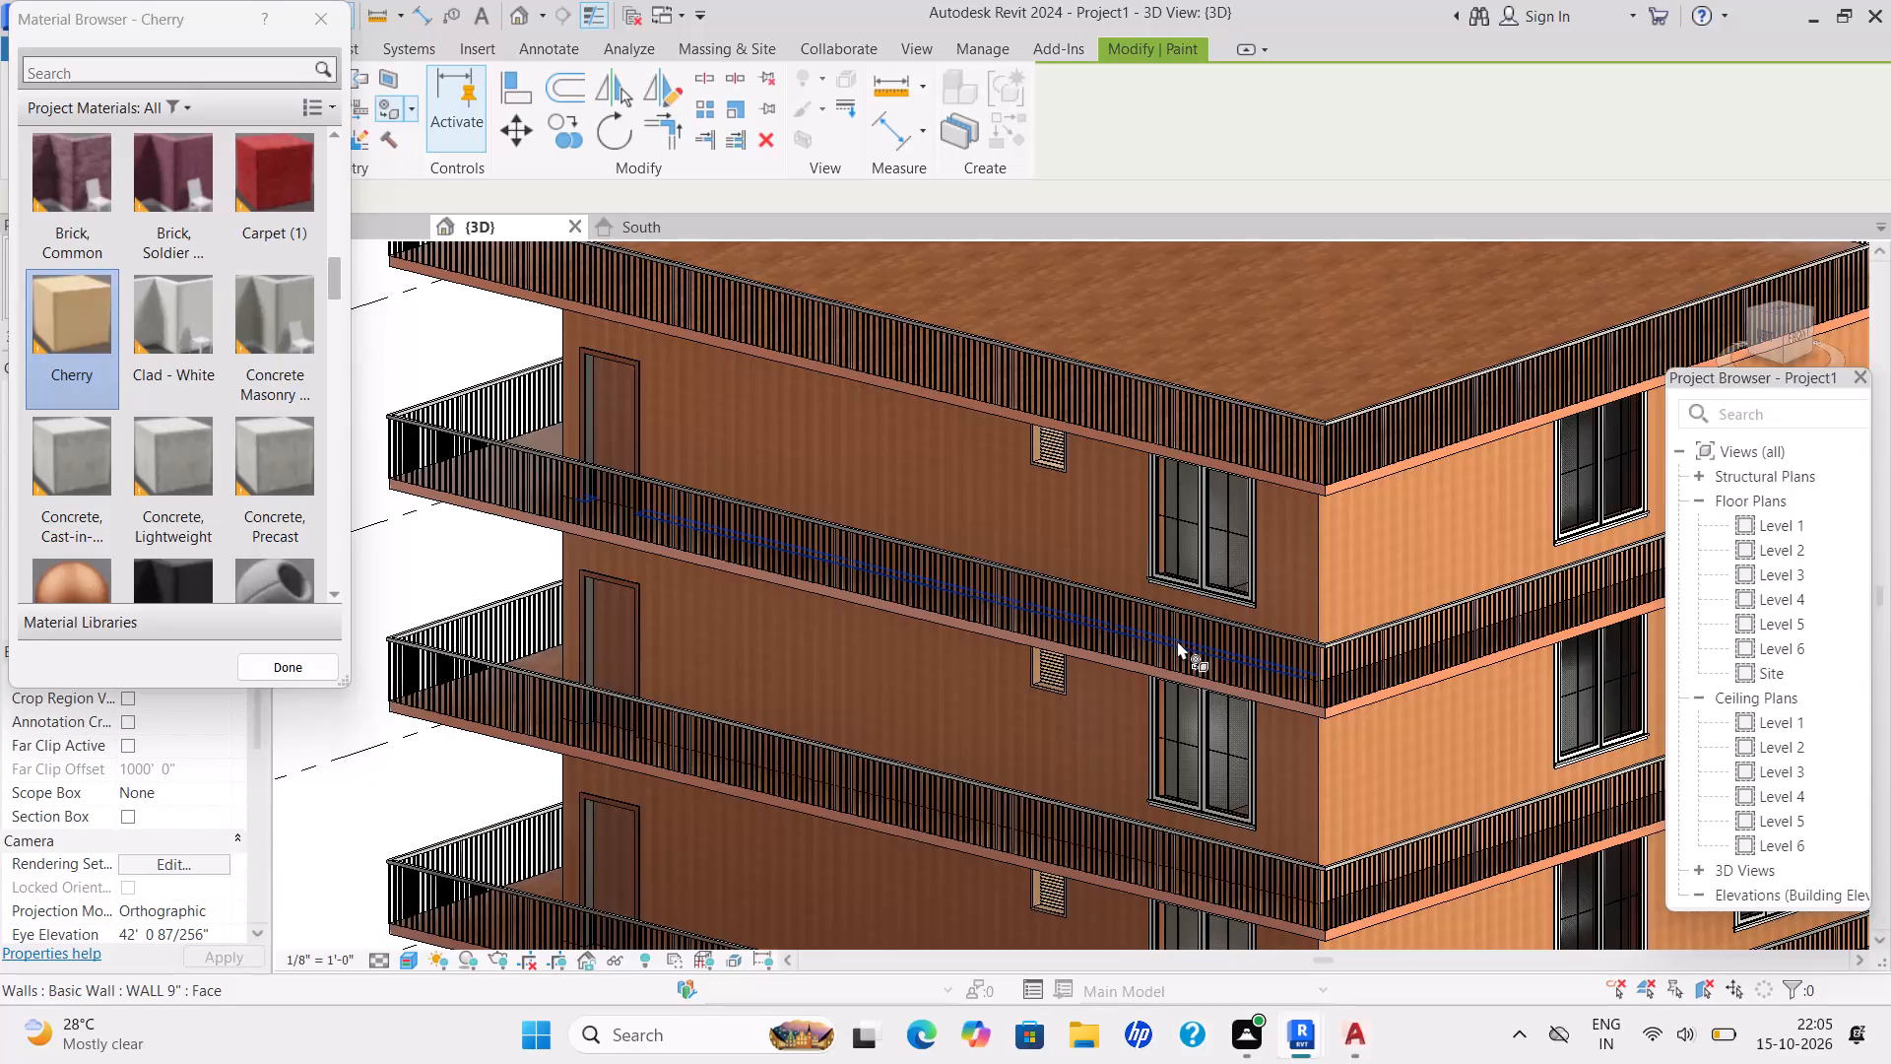
scroll(1177, 640, up, 1)
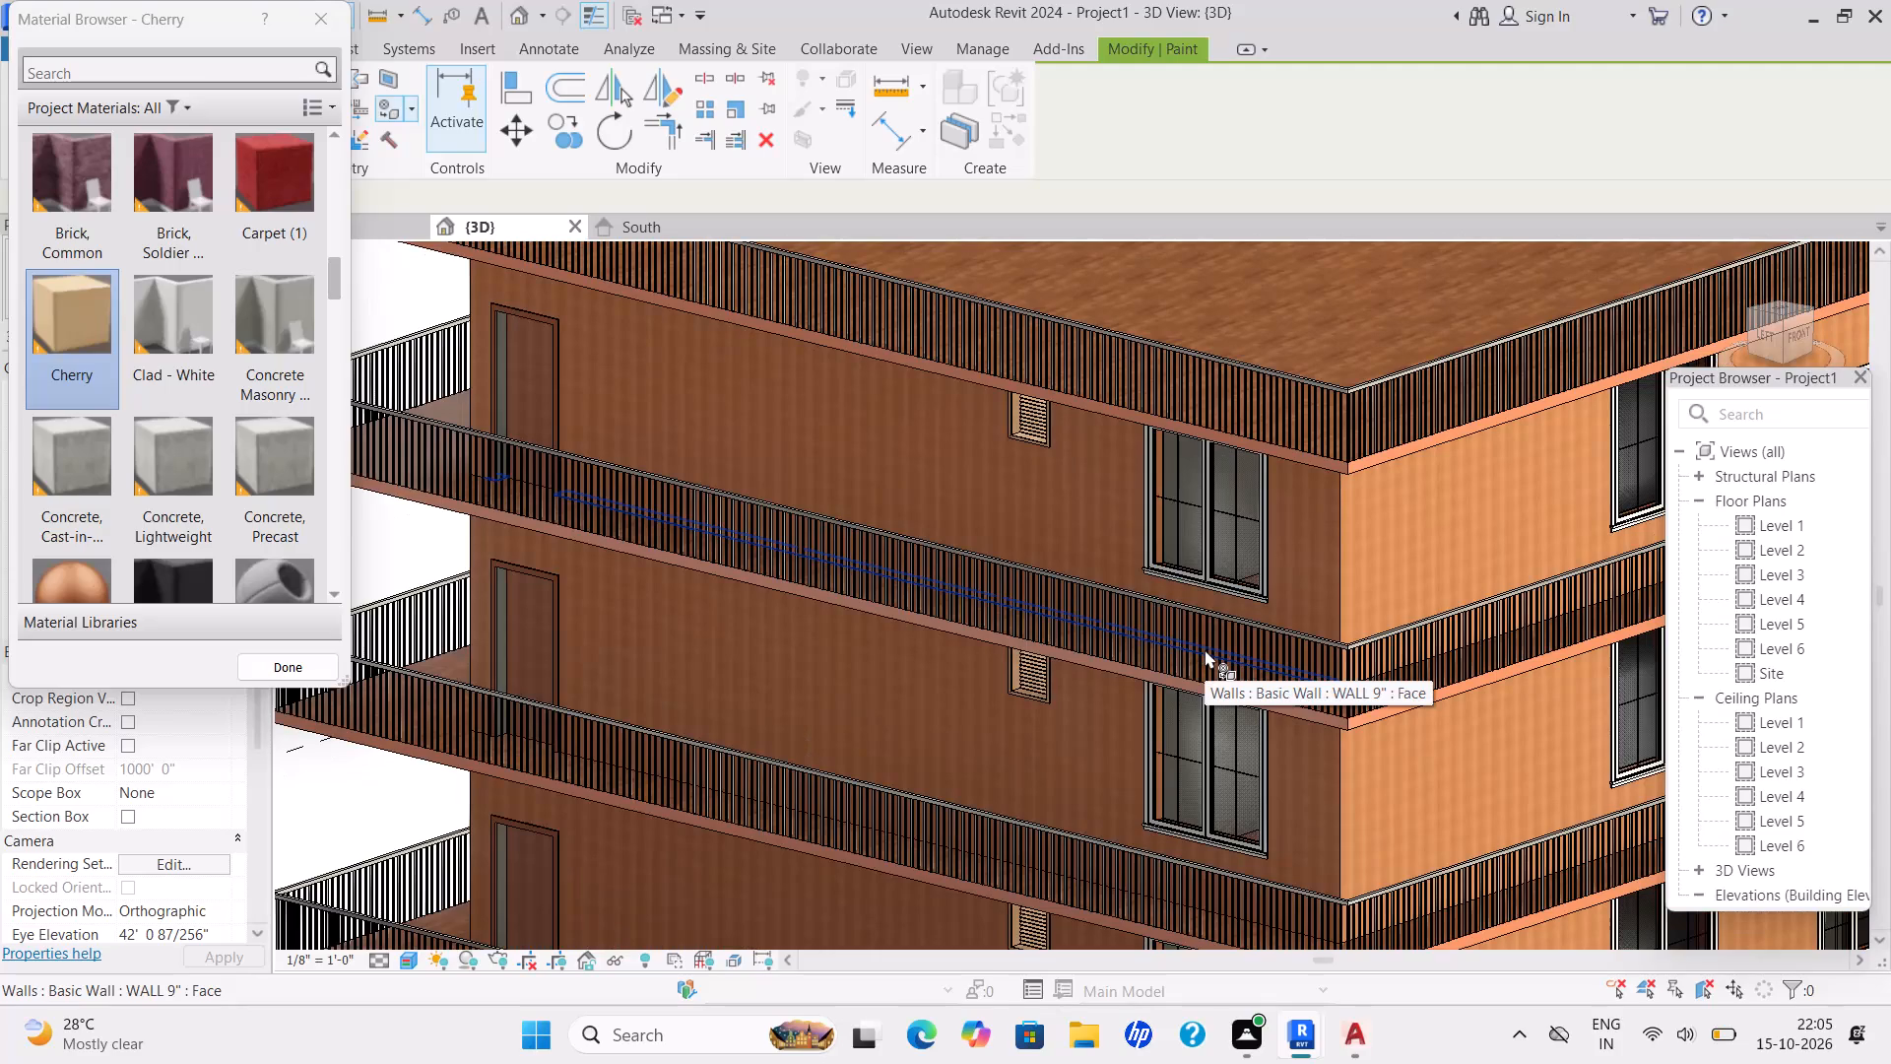
Examine the balcony and roof slab edges around the rear of the building and across the left facade with the doors.
scroll(1143, 692, down, 5)
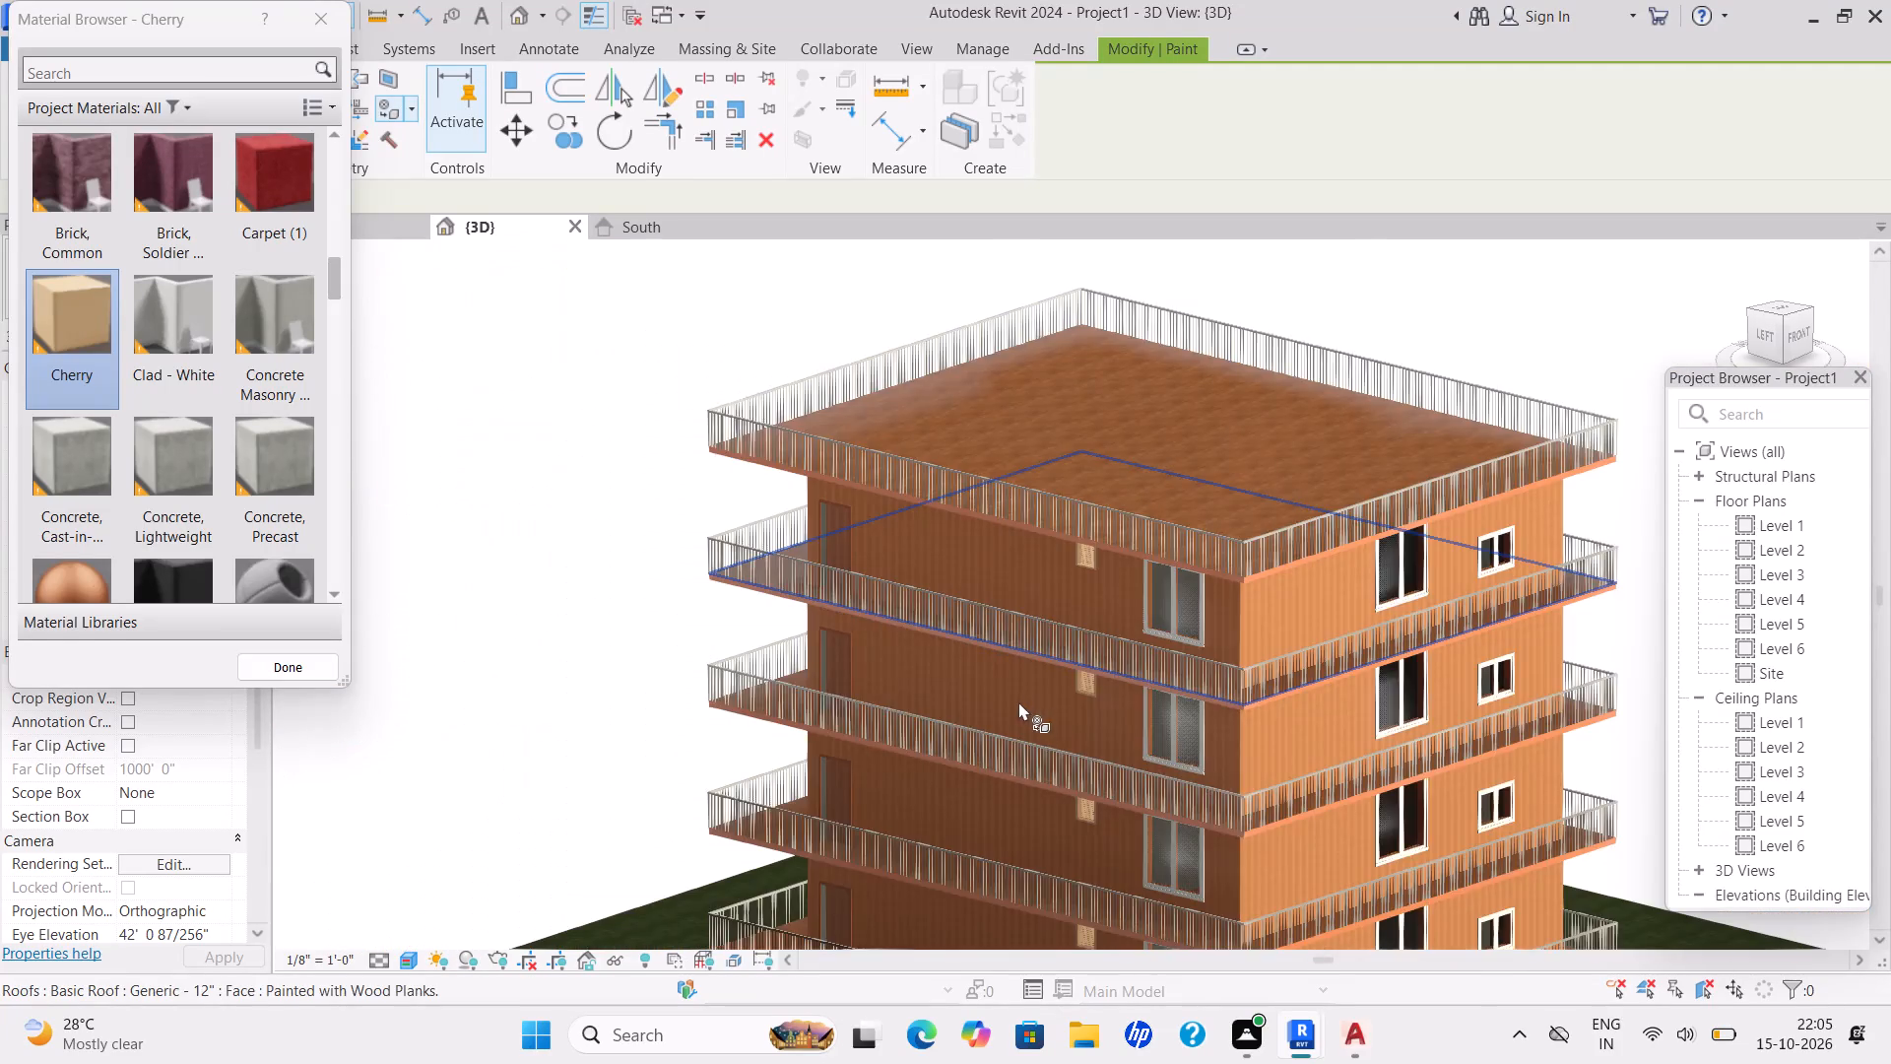
shift+middle_drag(1051, 733, 1333, 726)
shift+scroll(1059, 736, down, 1)
shift+scroll(1332, 726, up, 1)
shift+middle_drag(1092, 669, 1234, 713)
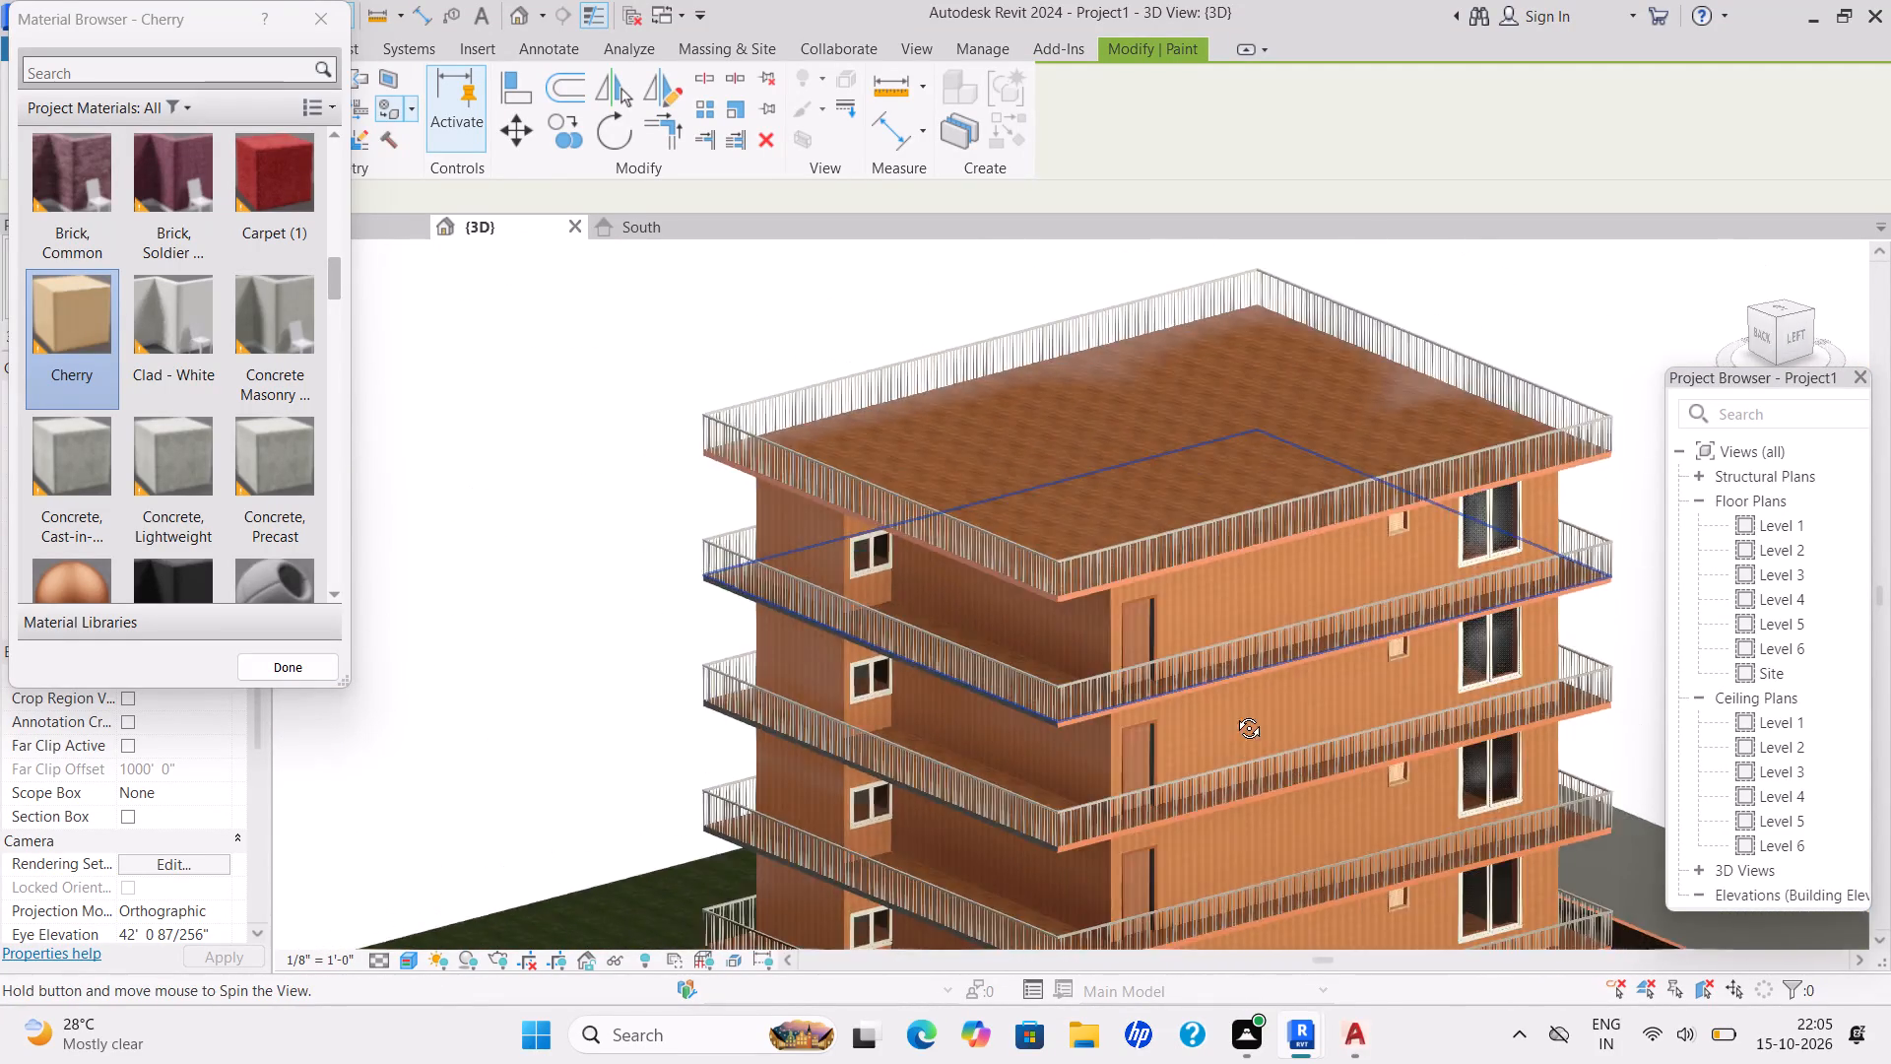
shift+middle_drag(1234, 713, 1354, 694)
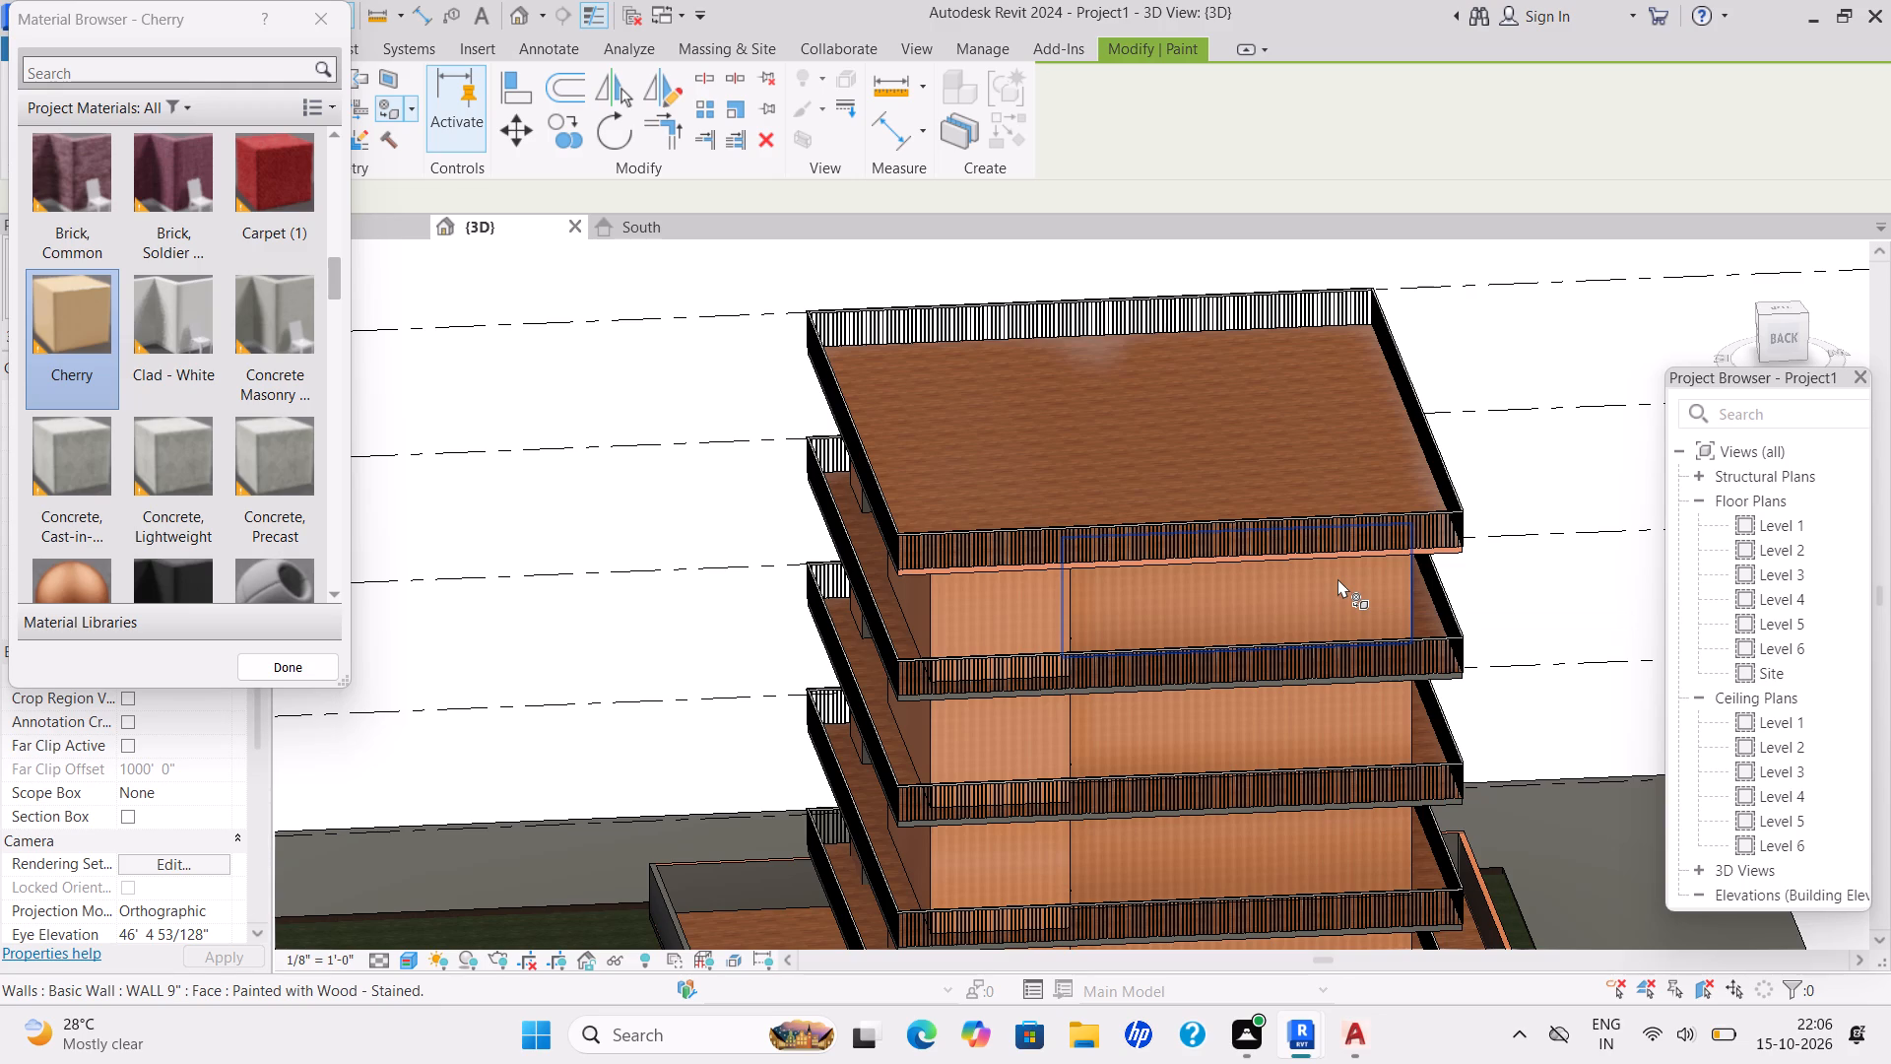
scroll(943, 607, down, 4)
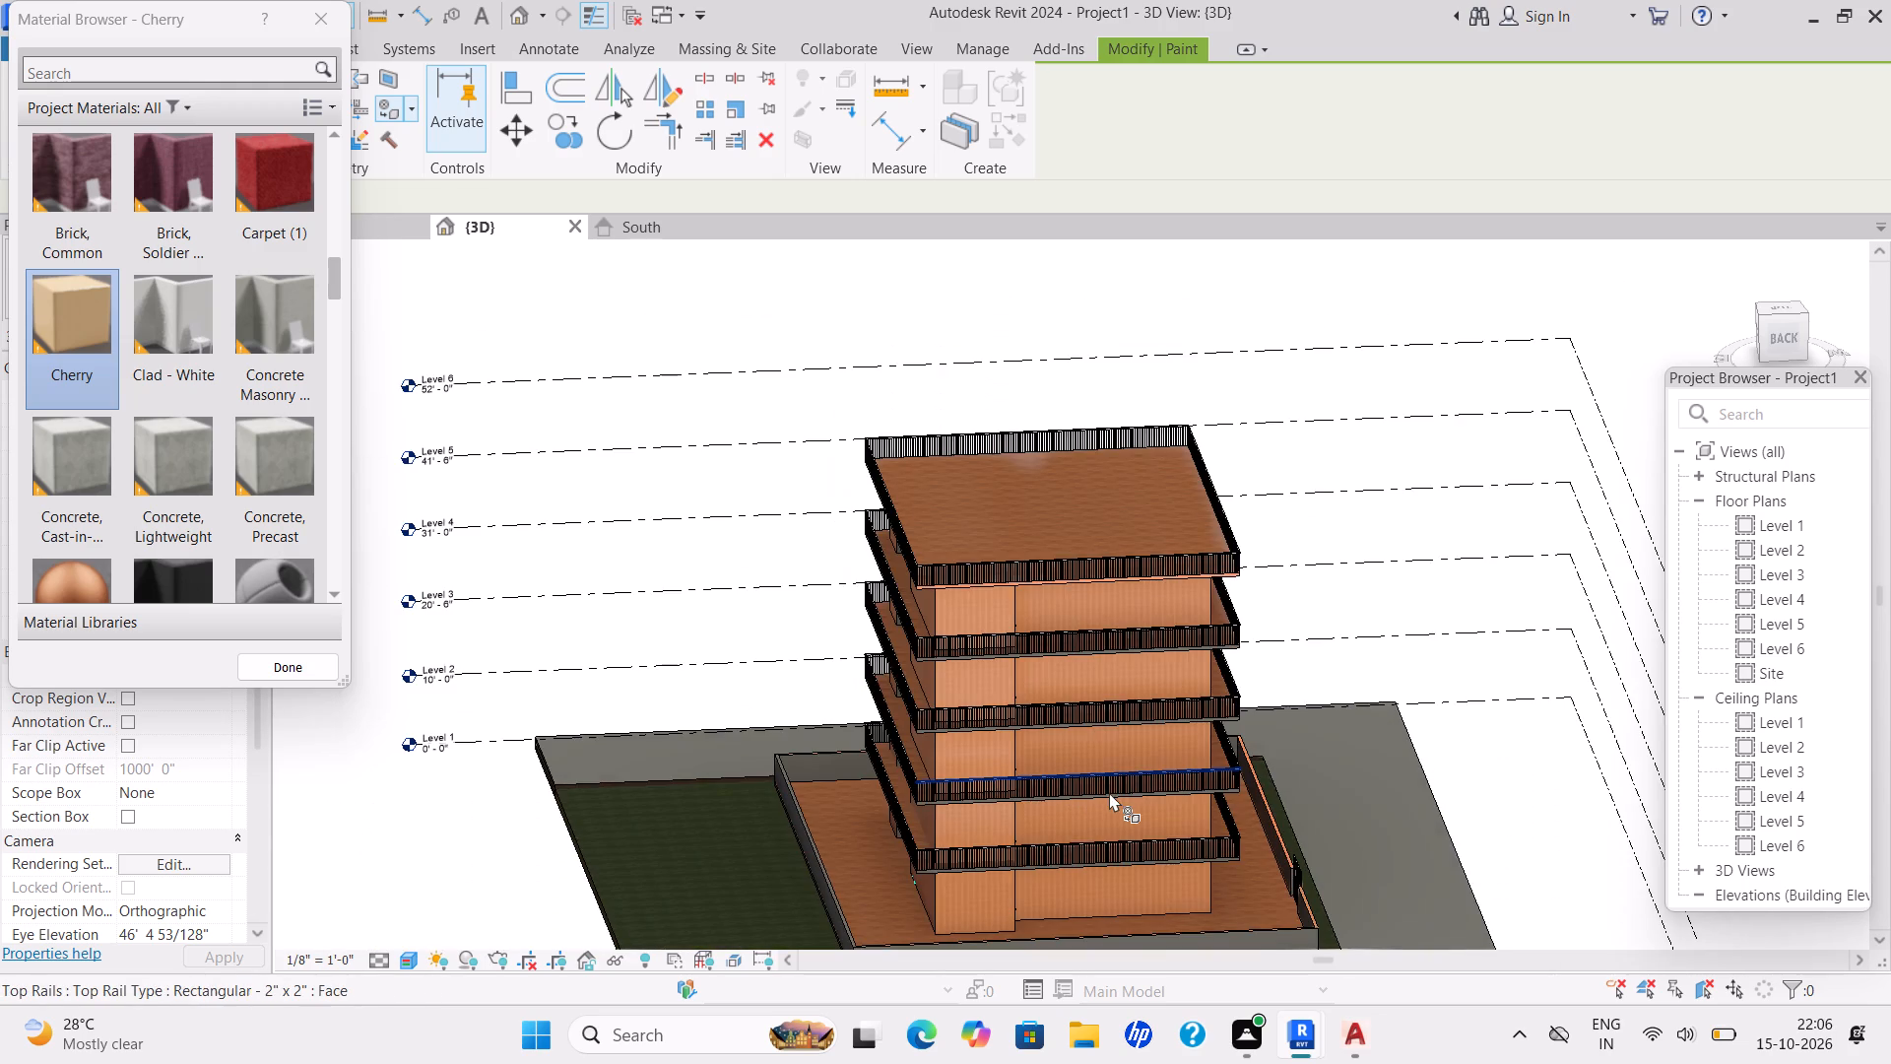
middle_drag(1114, 795, 953, 727)
shift+scroll(1116, 795, down, 1)
shift+middle_drag(1149, 741, 924, 788)
shift+scroll(921, 788, up, 1)
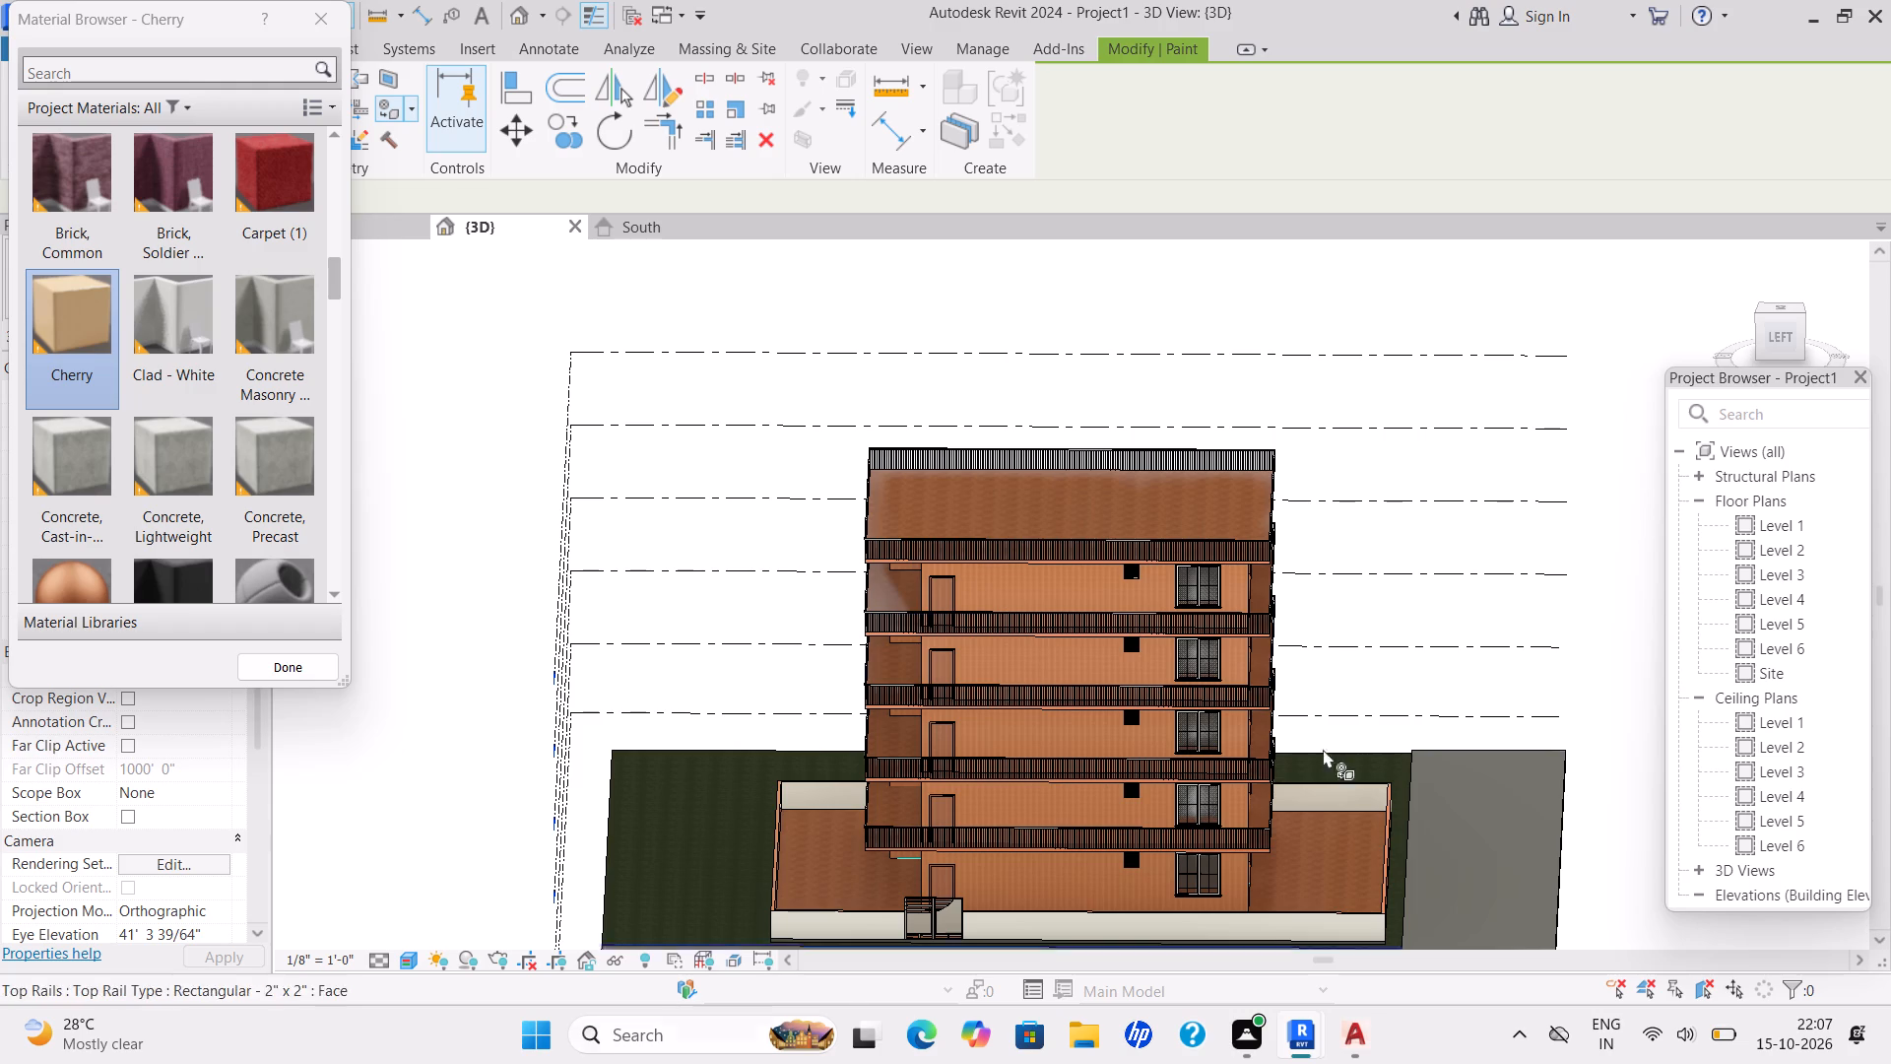
scroll(1026, 694, up, 7)
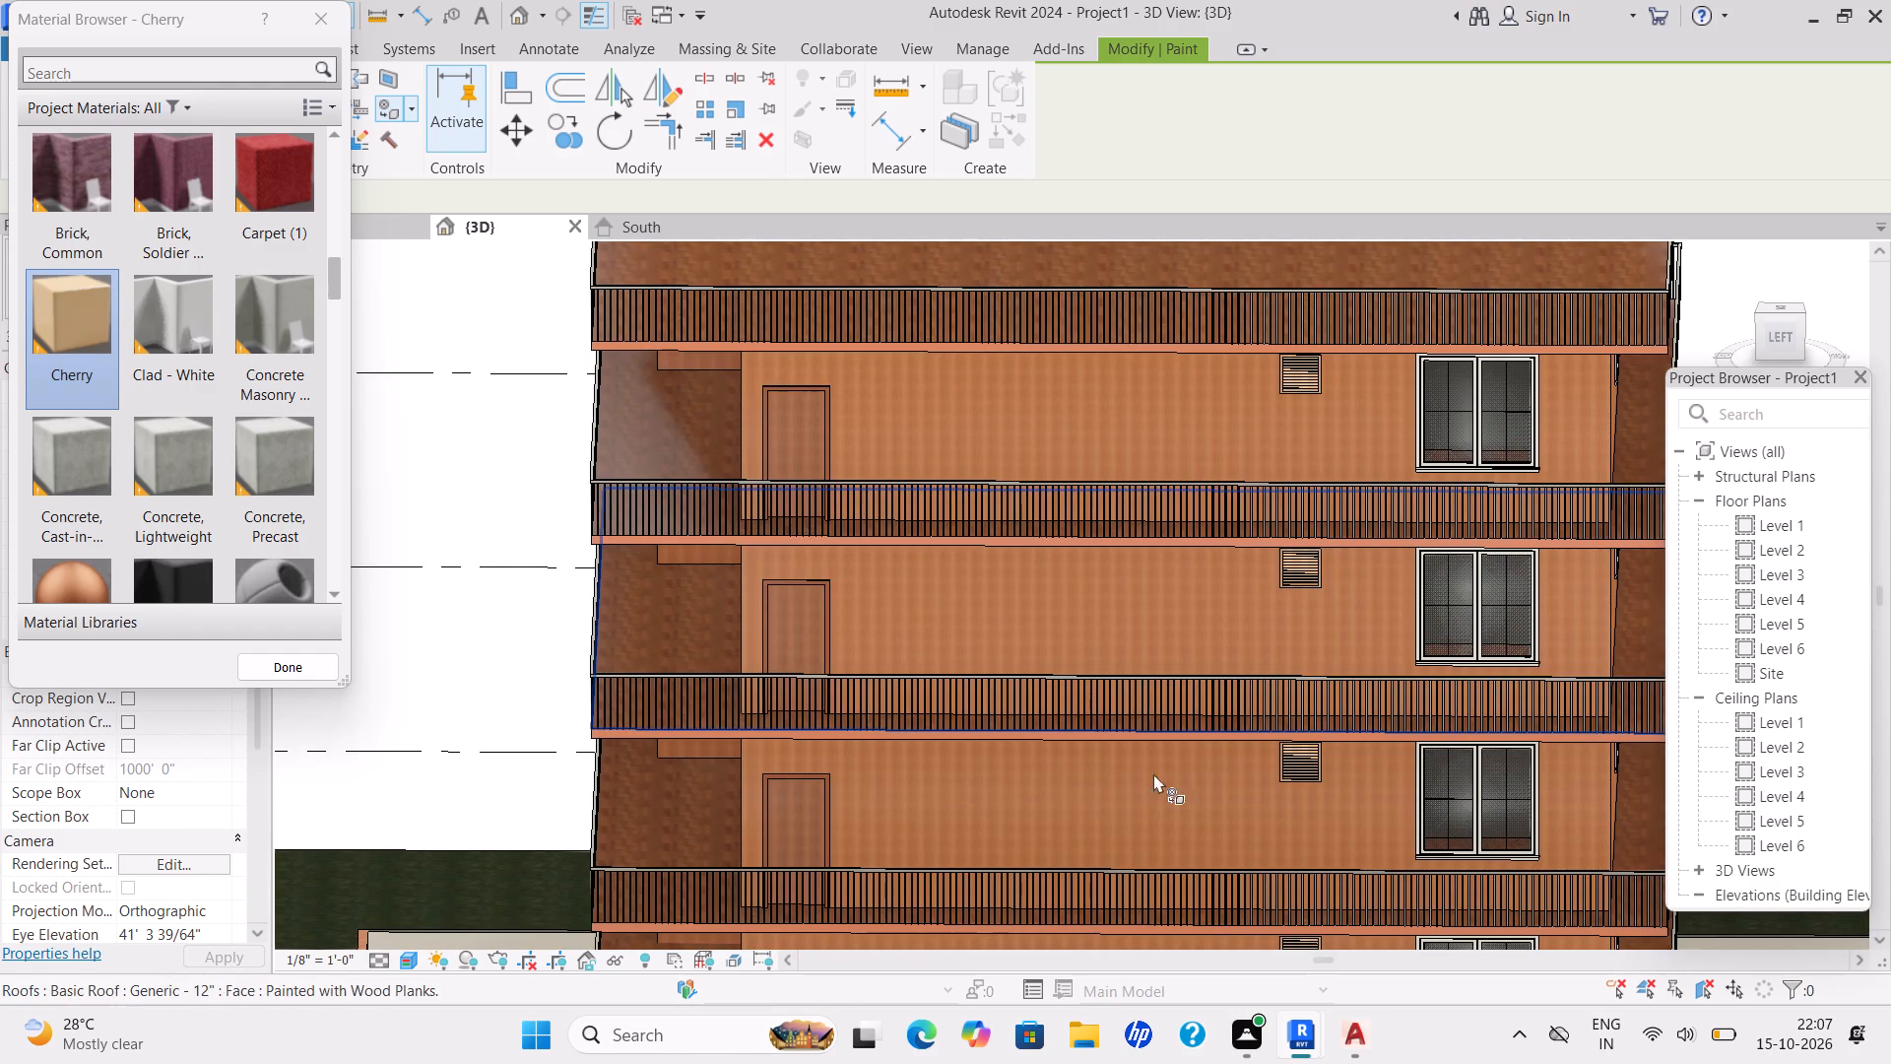
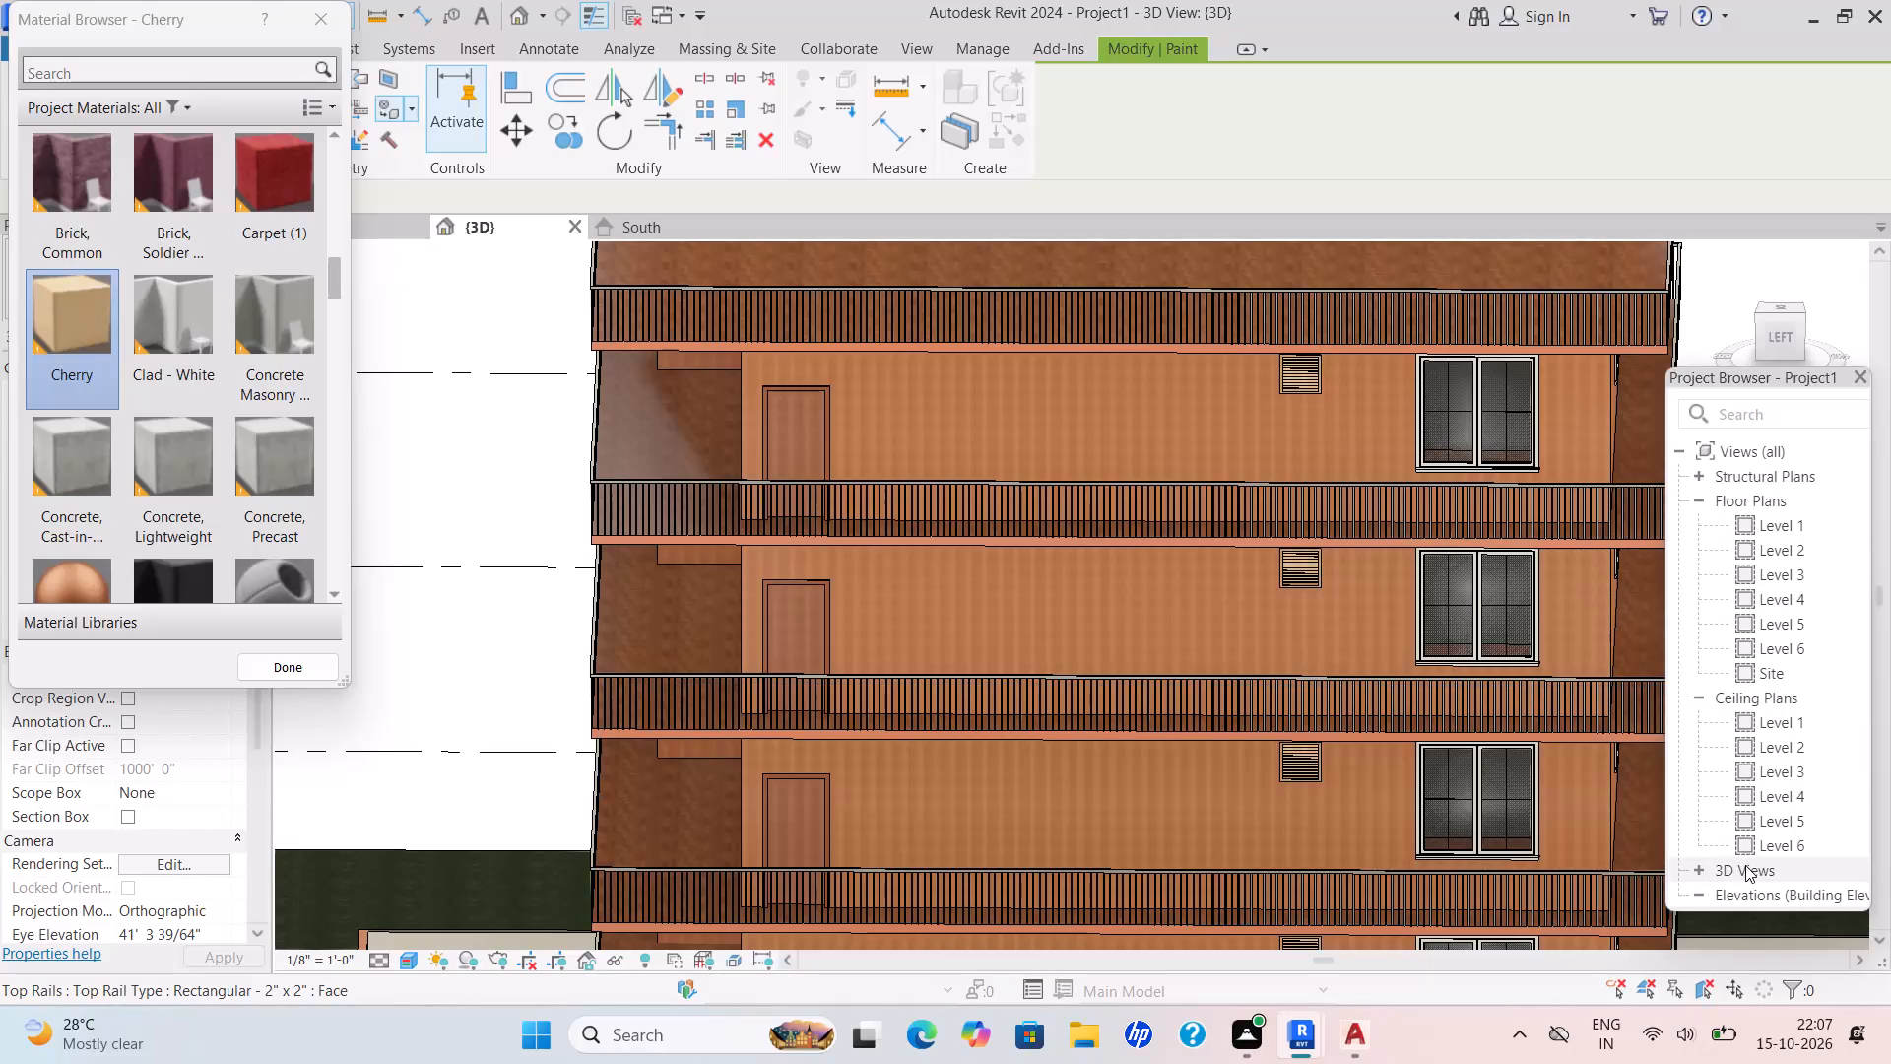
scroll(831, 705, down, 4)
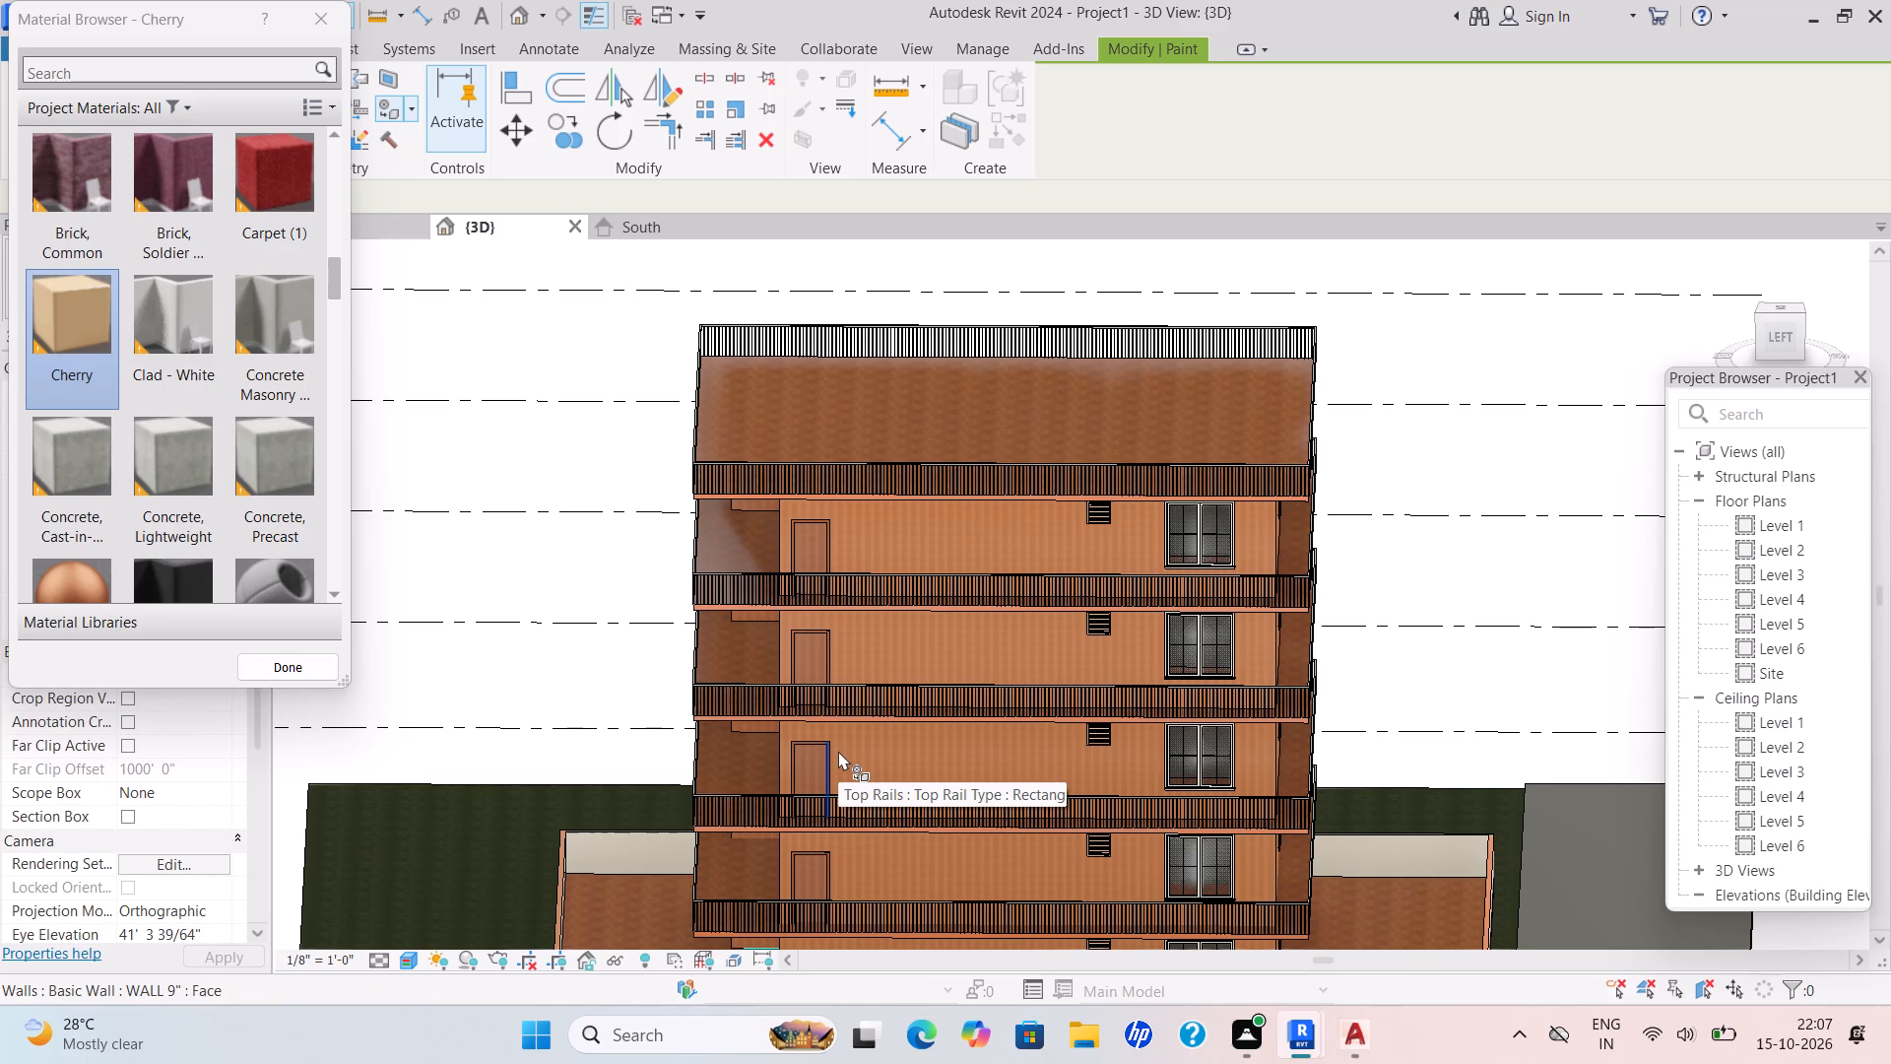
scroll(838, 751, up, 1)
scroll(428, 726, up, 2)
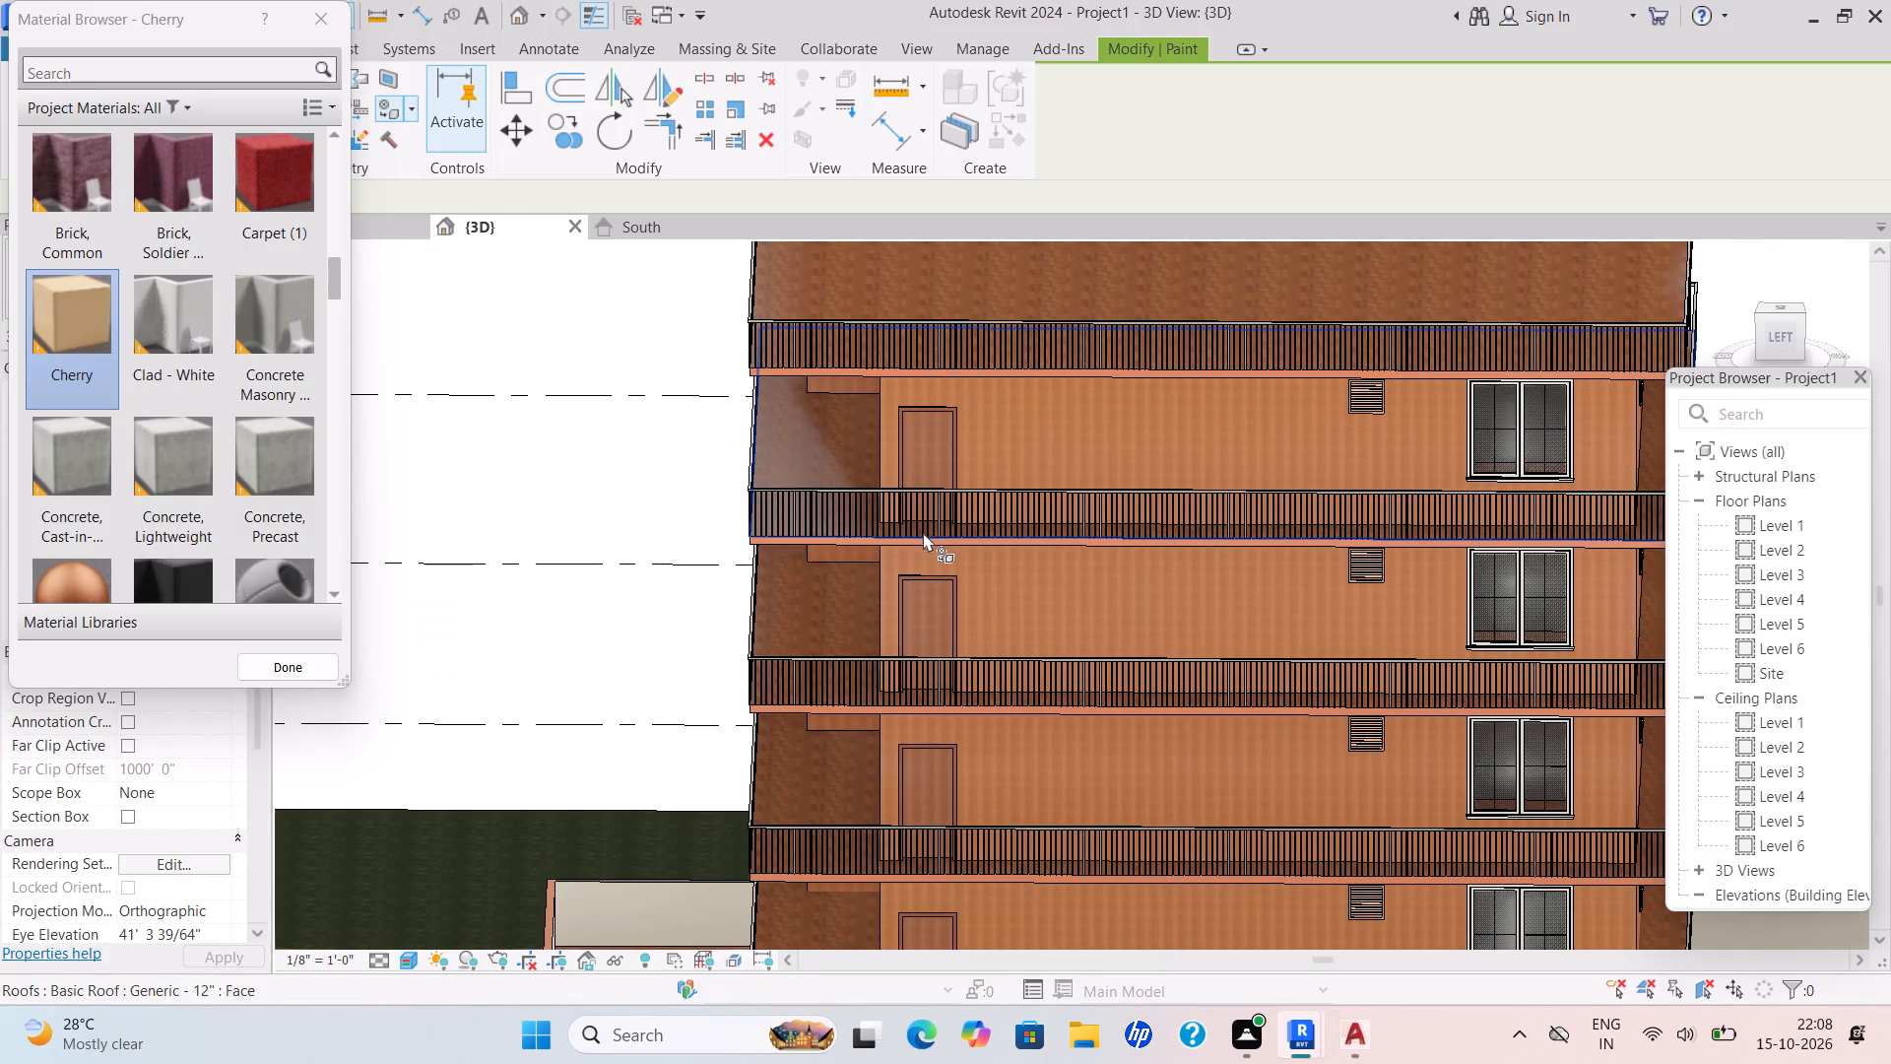
Switch to AutoCAD and open the drawing INTERN P39 from the Documents folder.
click(1363, 1030)
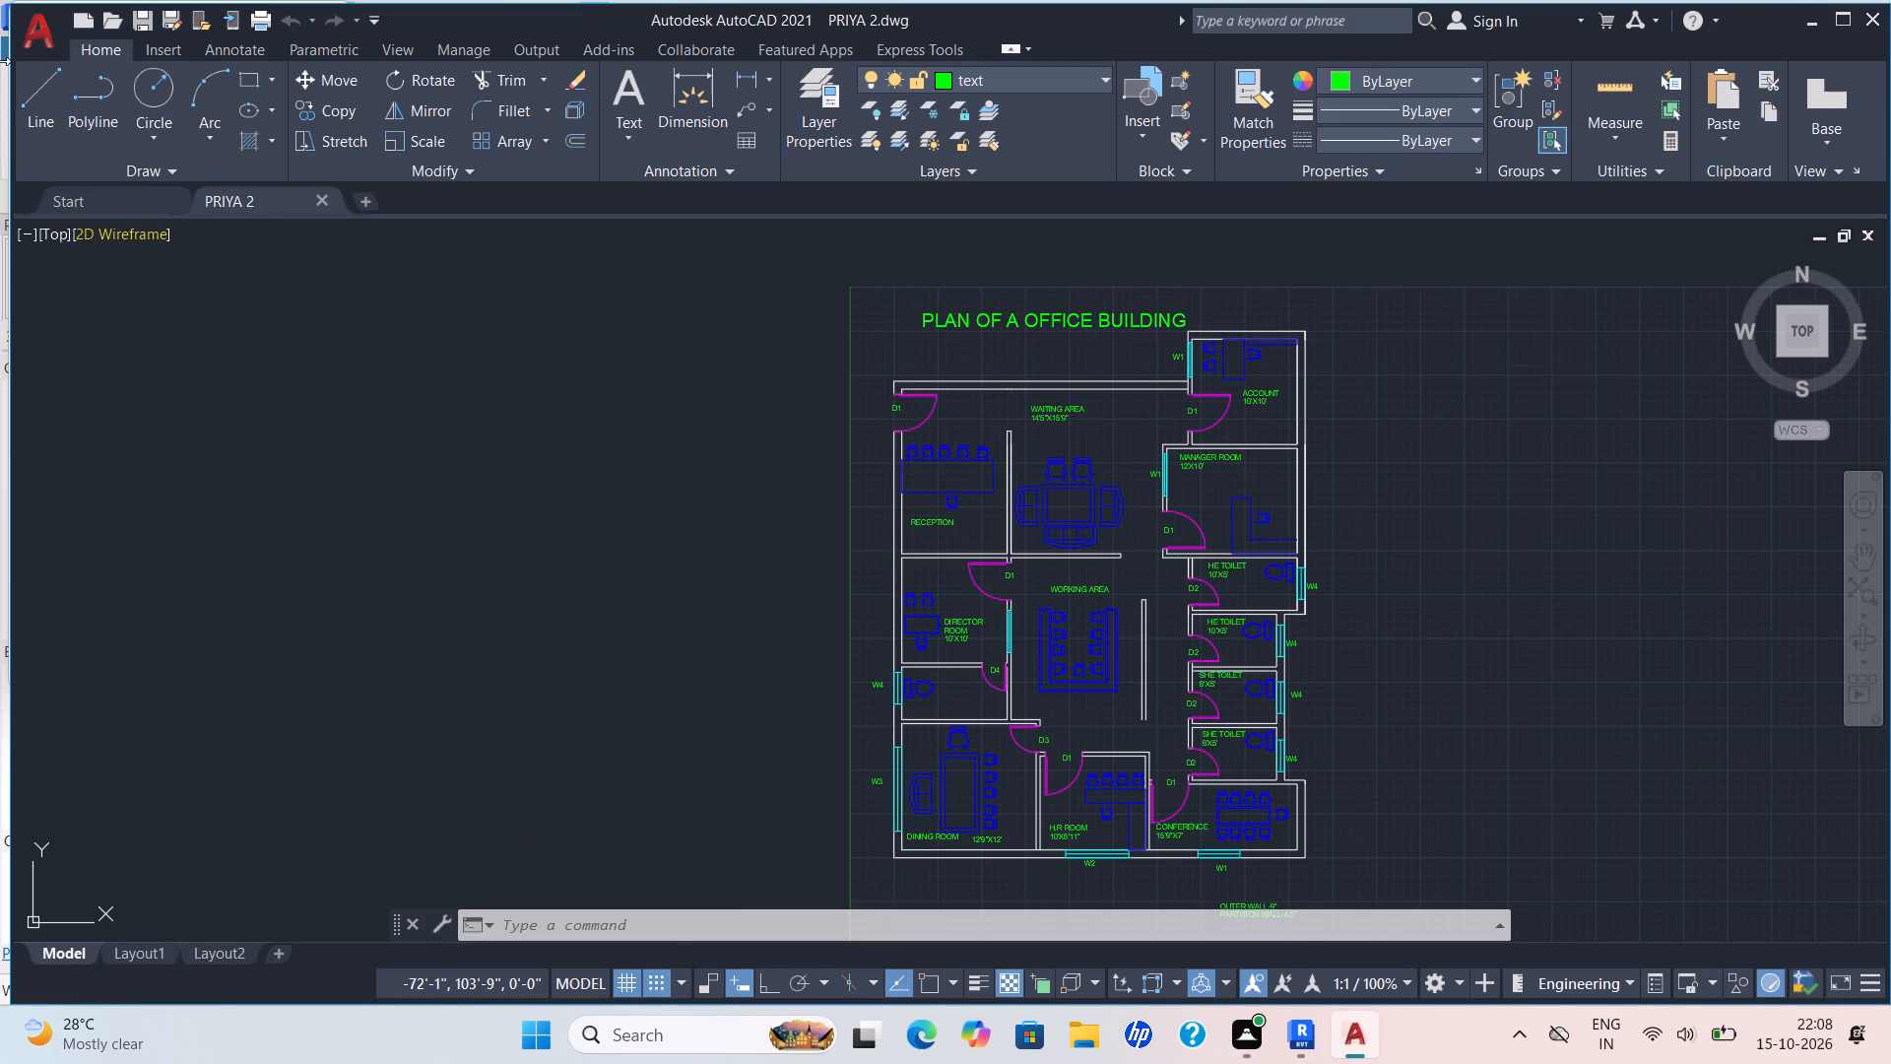
drag(39, 42, 54, 48)
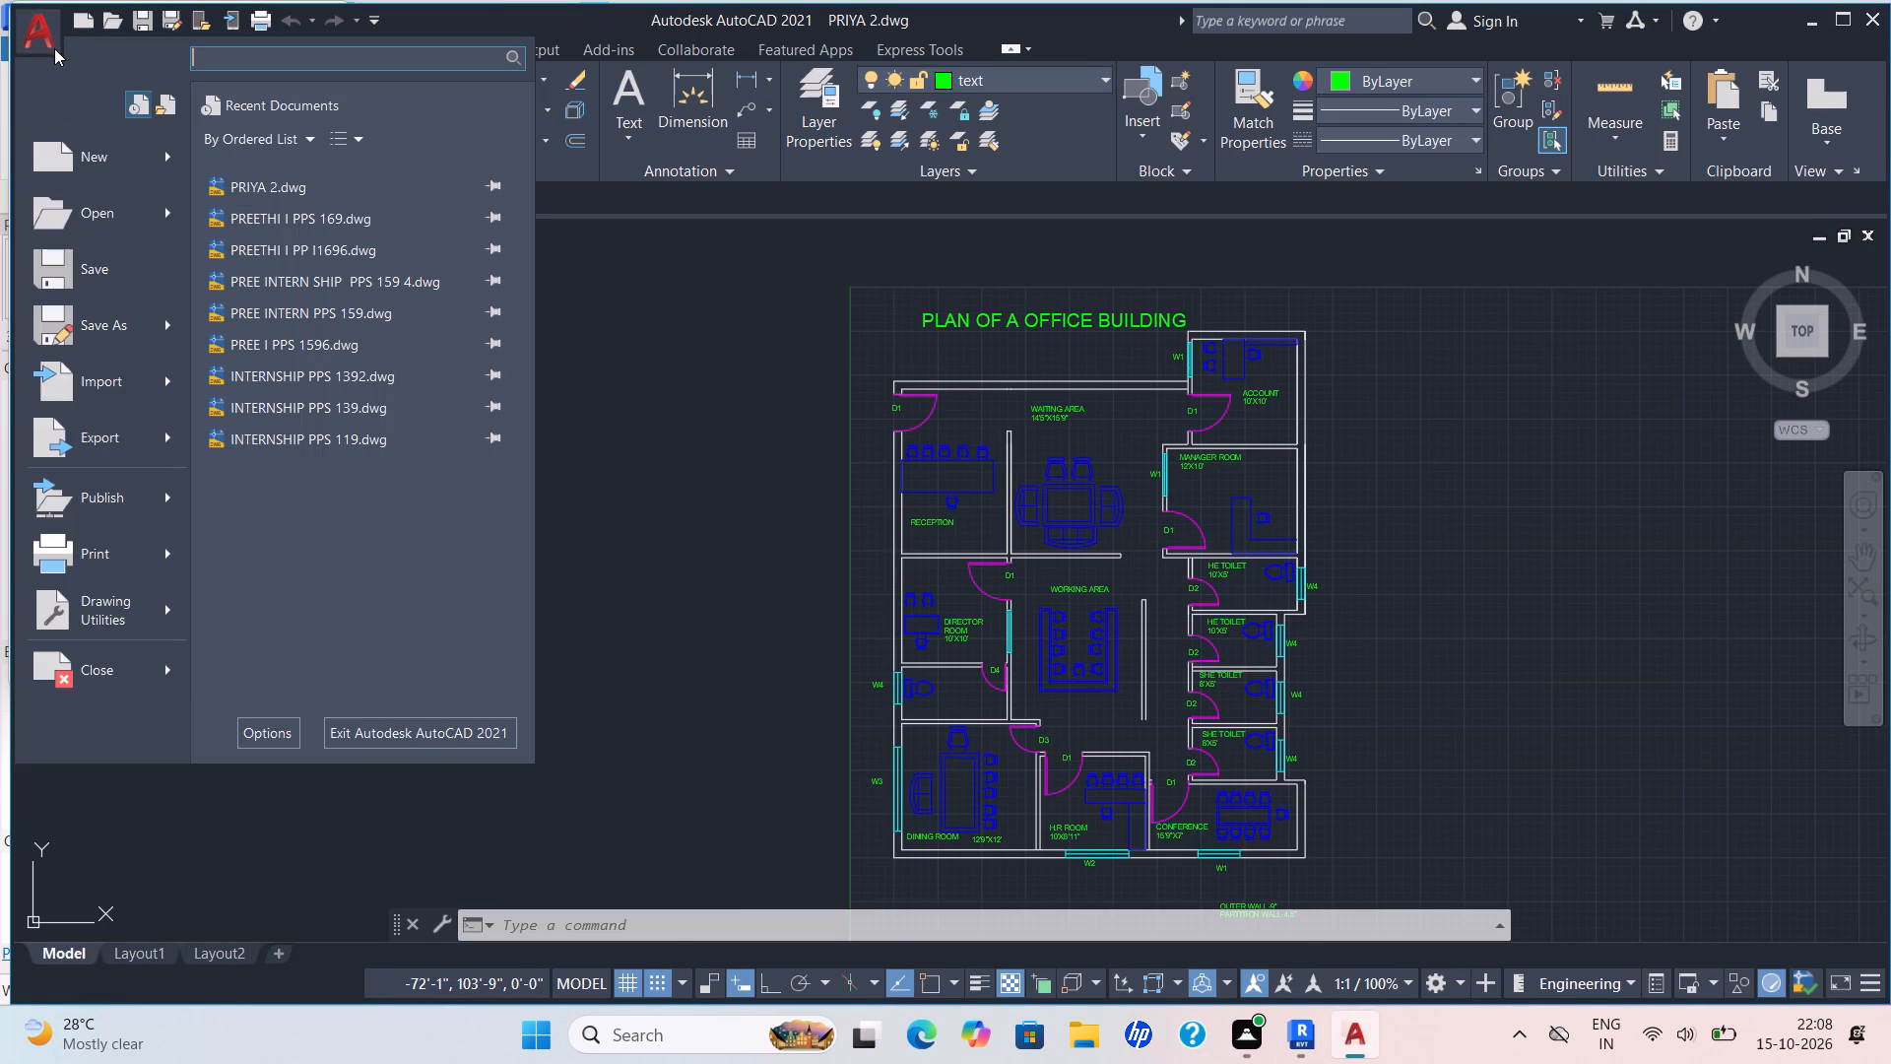
click(125, 230)
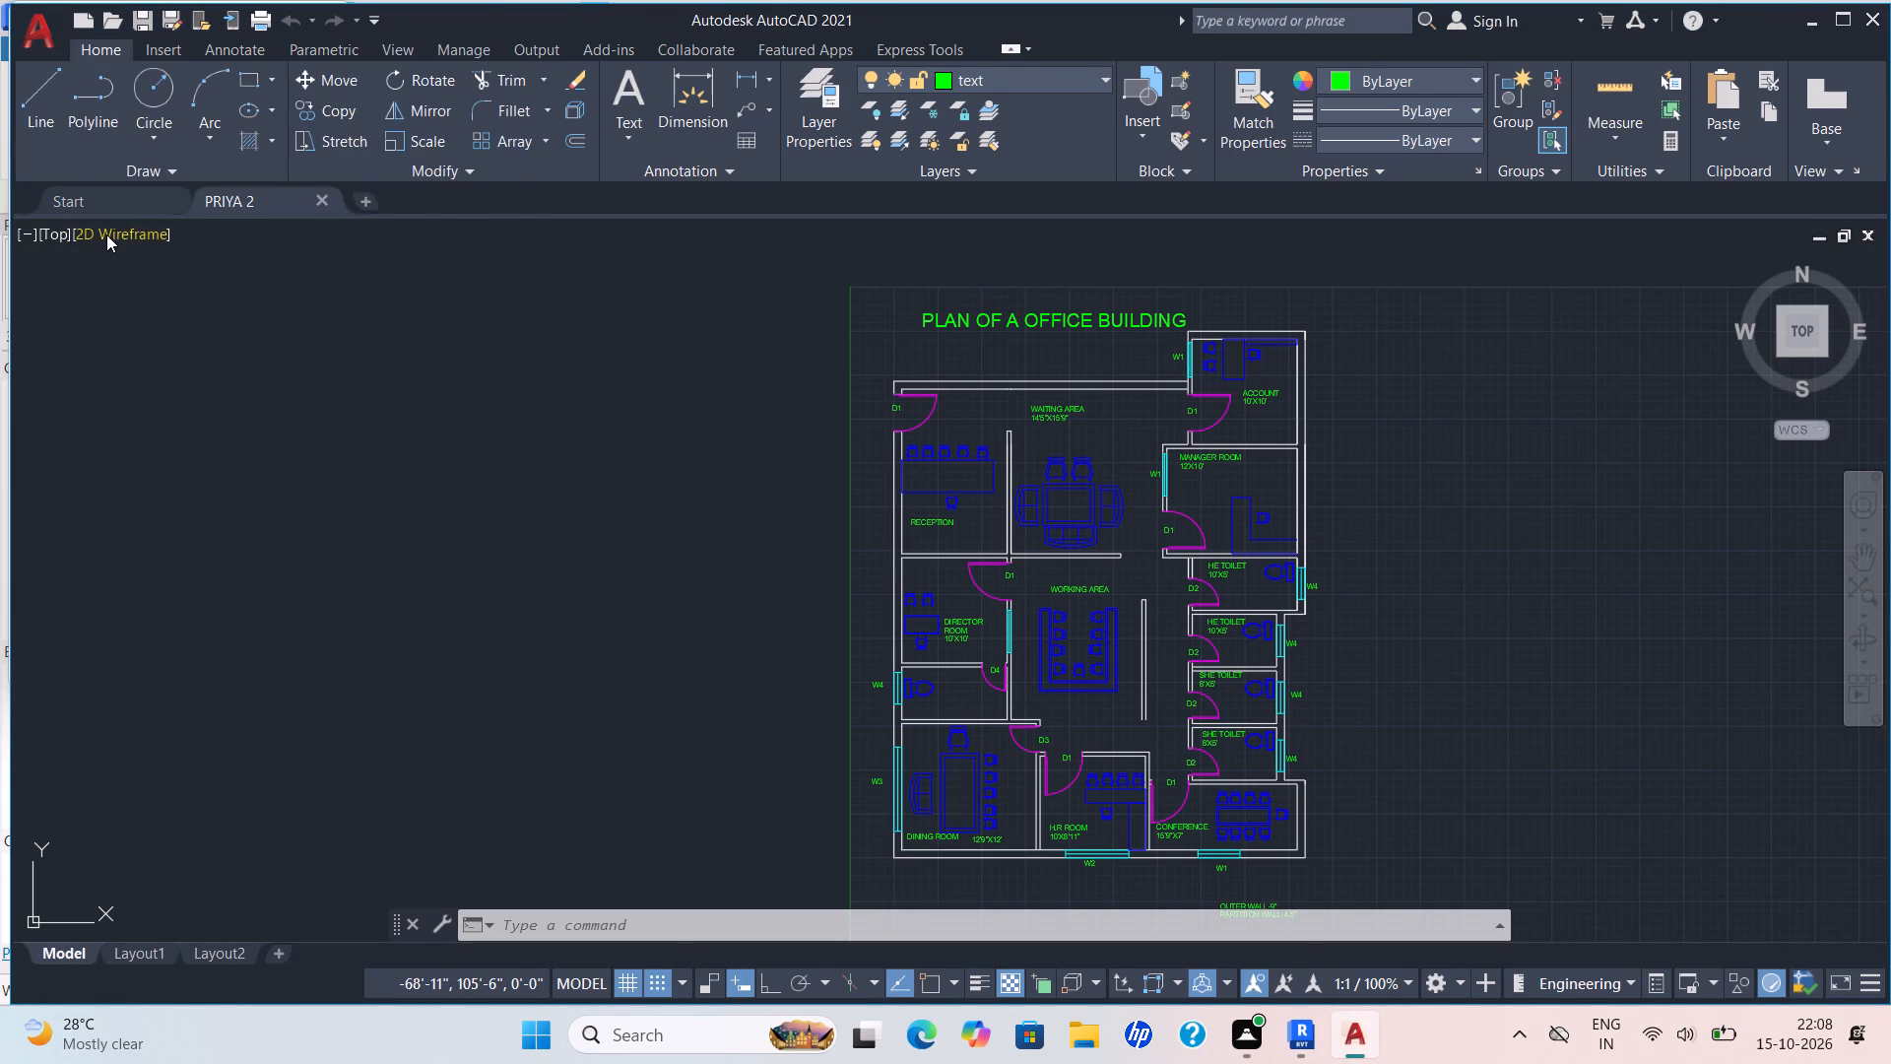
scroll(843, 583, down, 1)
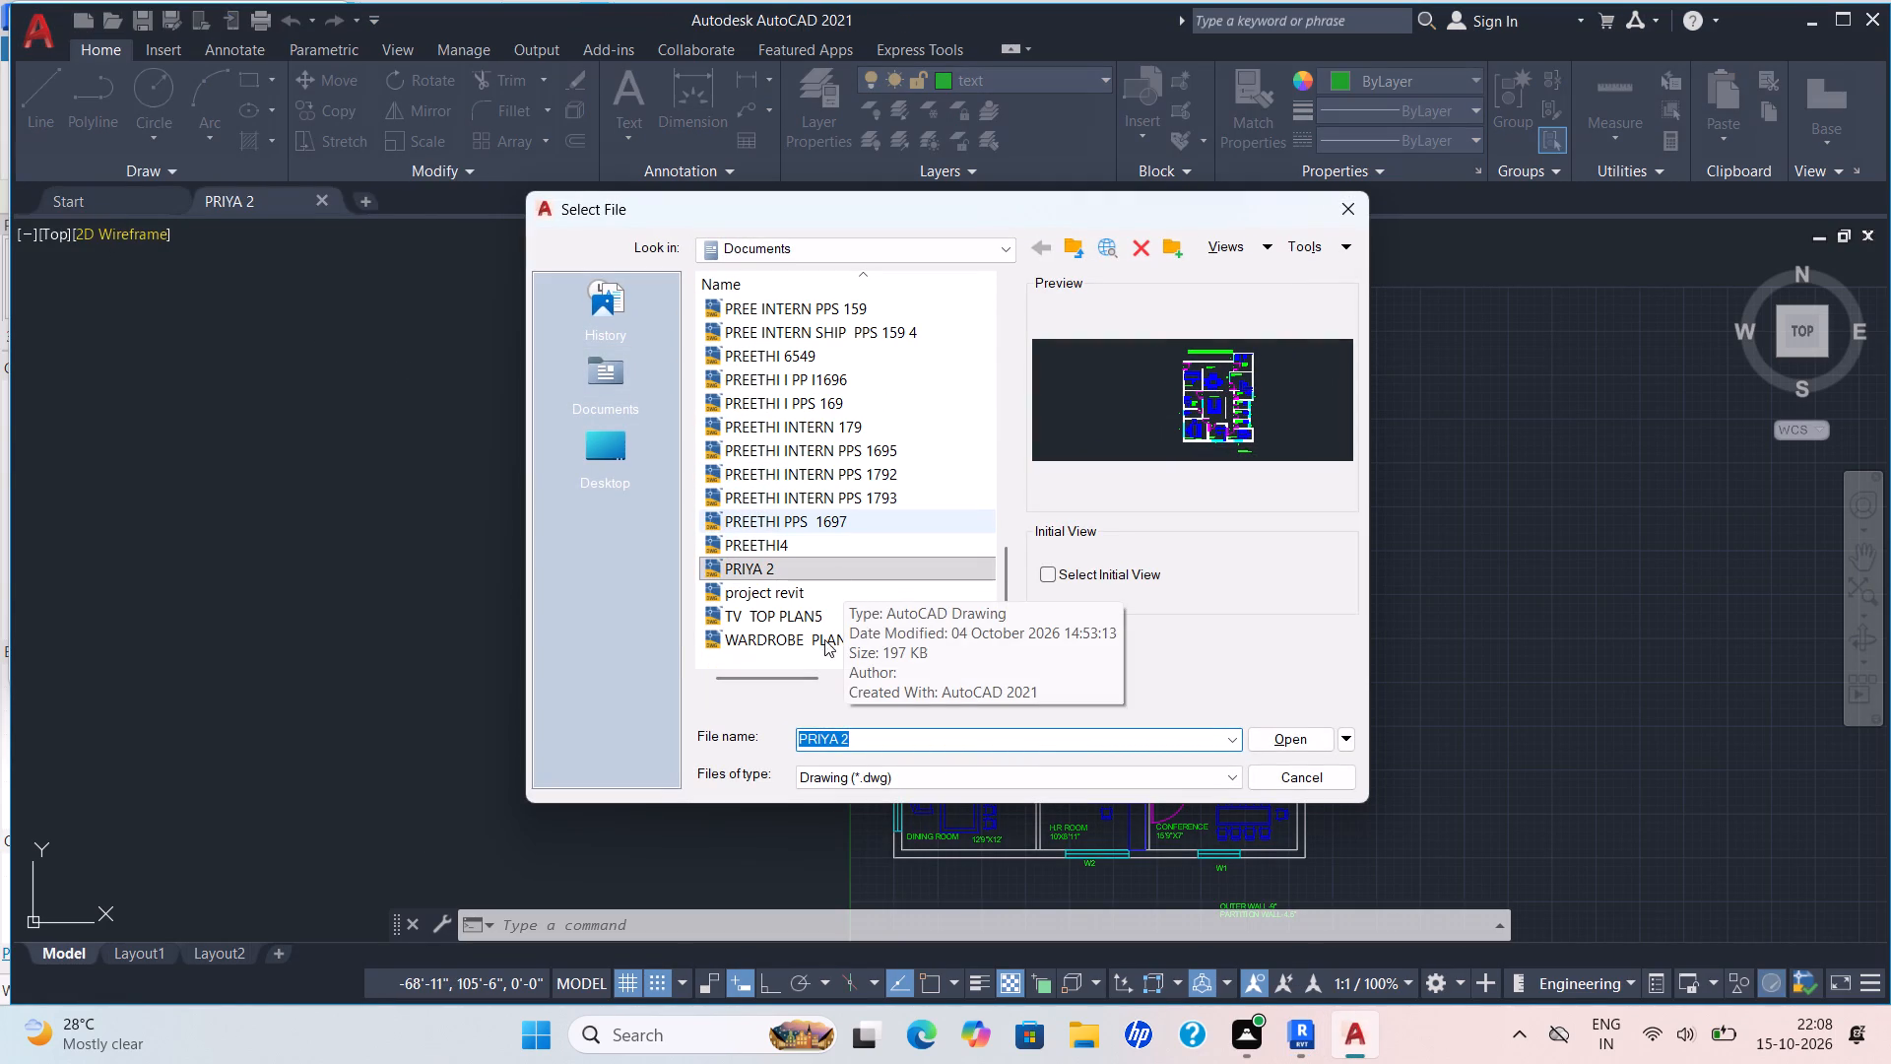
scroll(784, 560, up, 2)
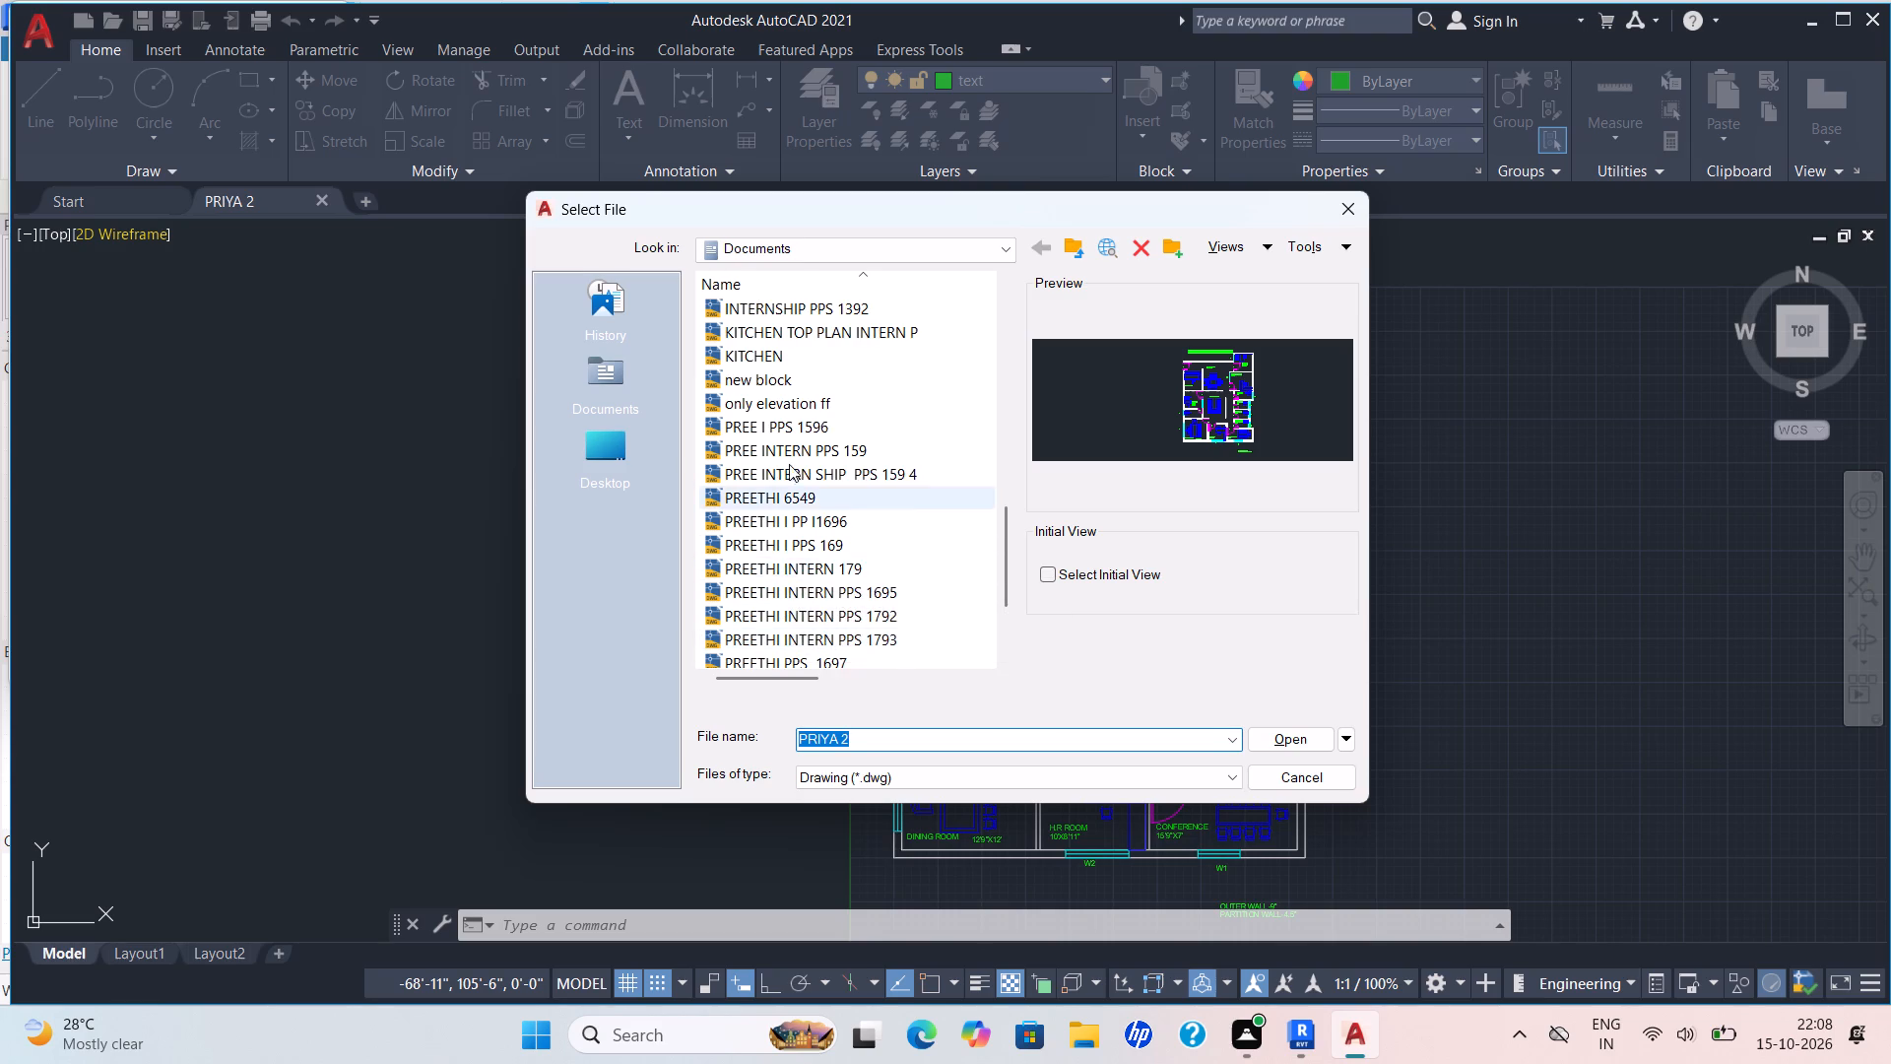
scroll(789, 455, up, 18)
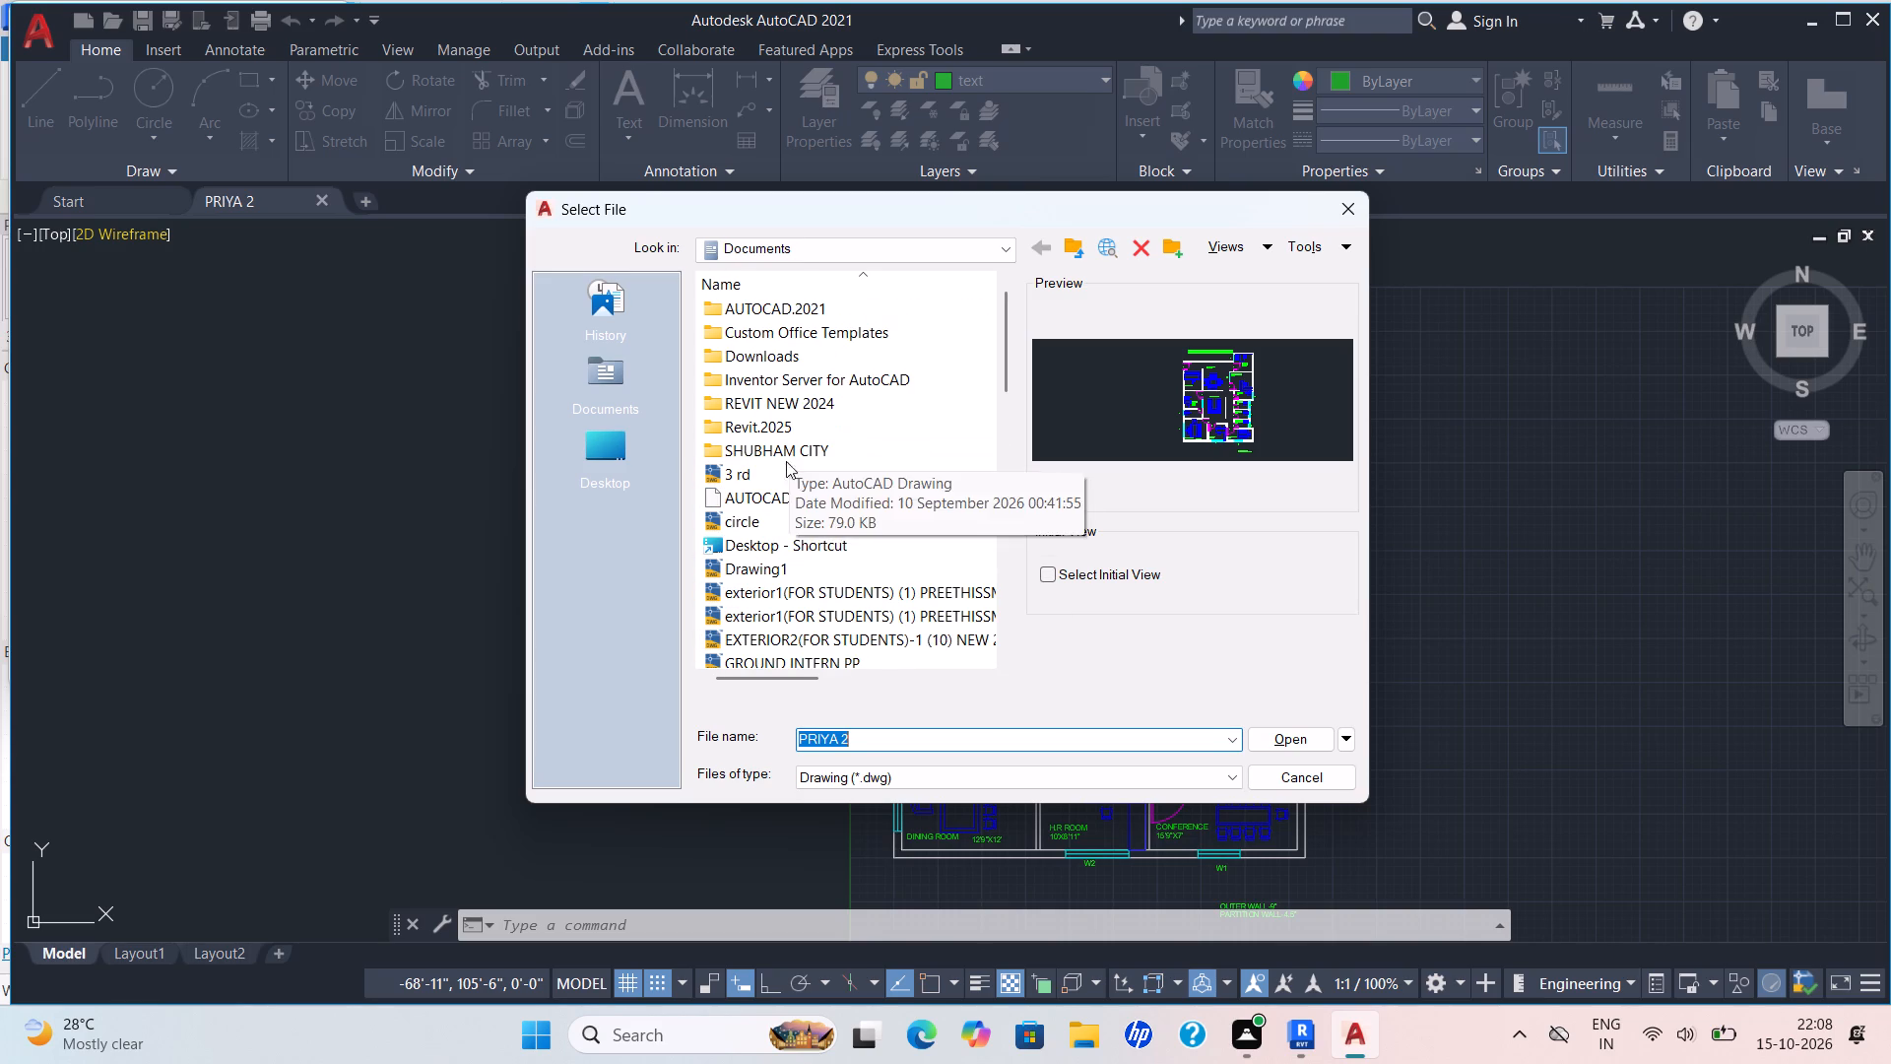
scroll(781, 502, down, 3)
click(777, 497)
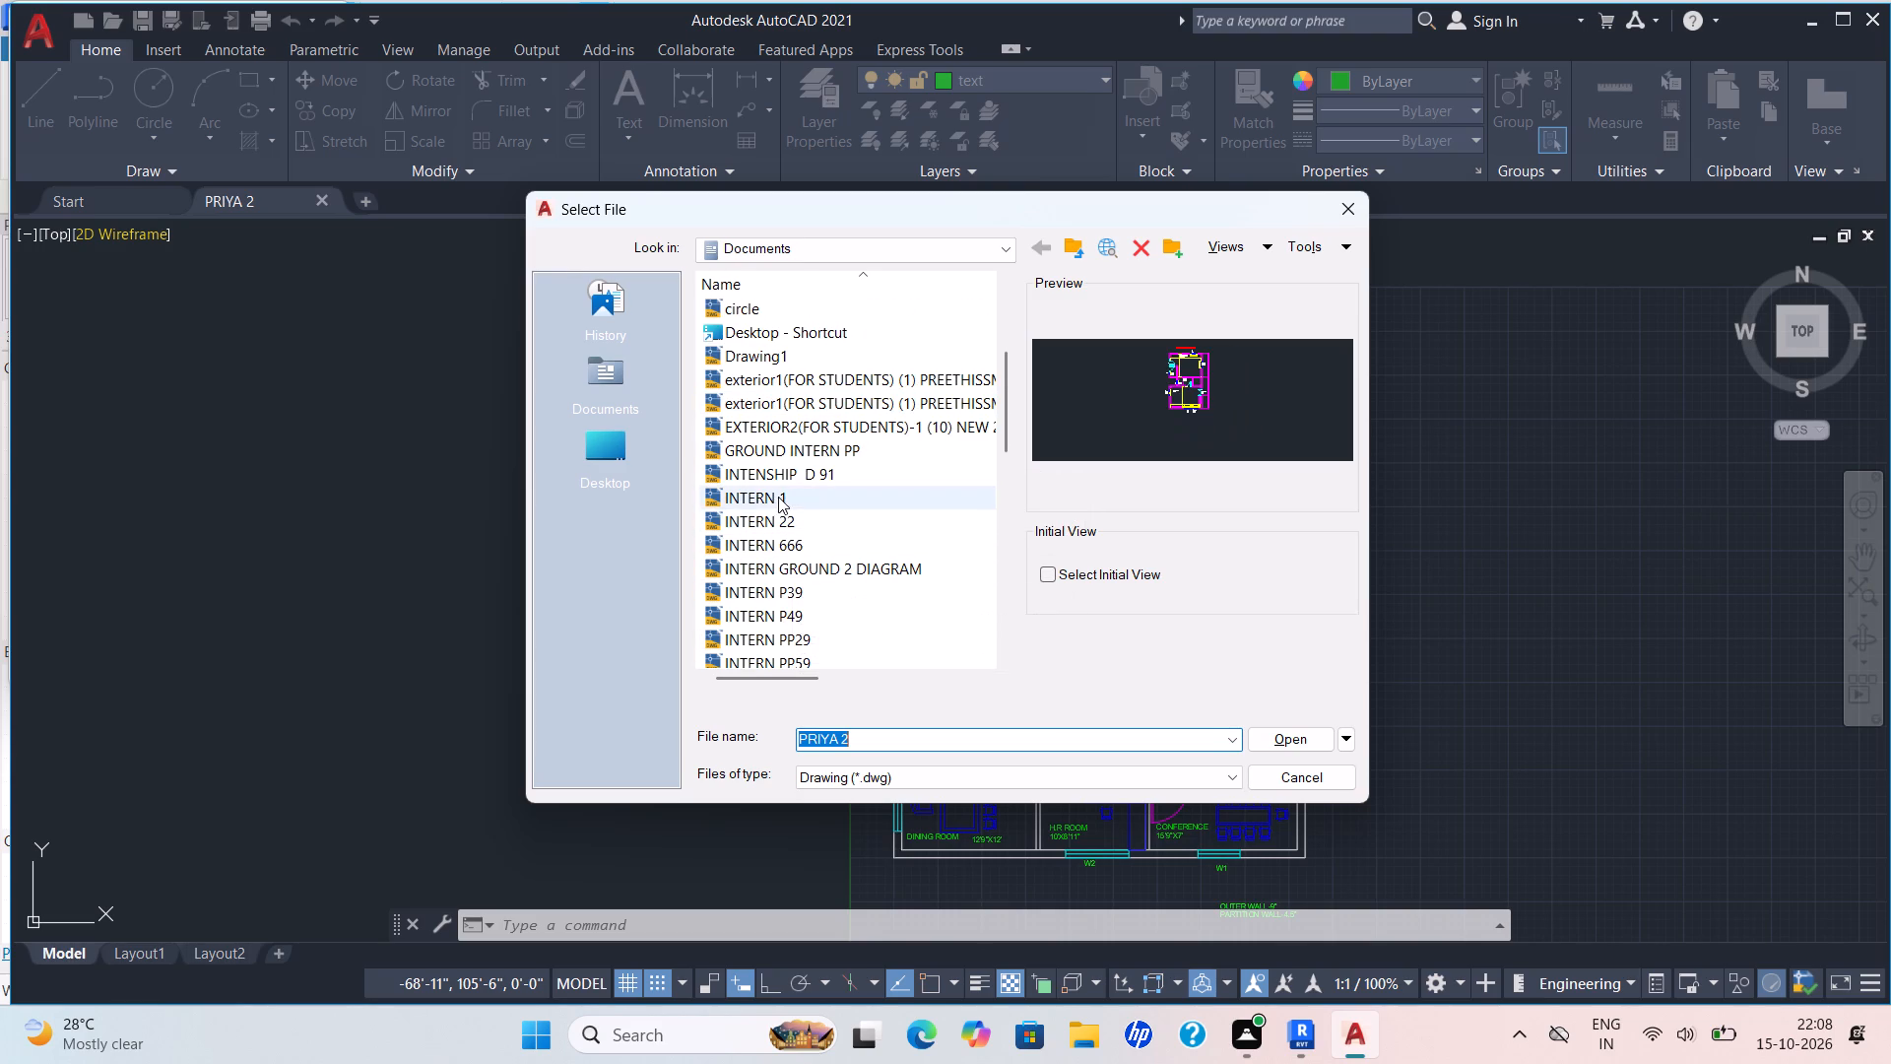
click(775, 536)
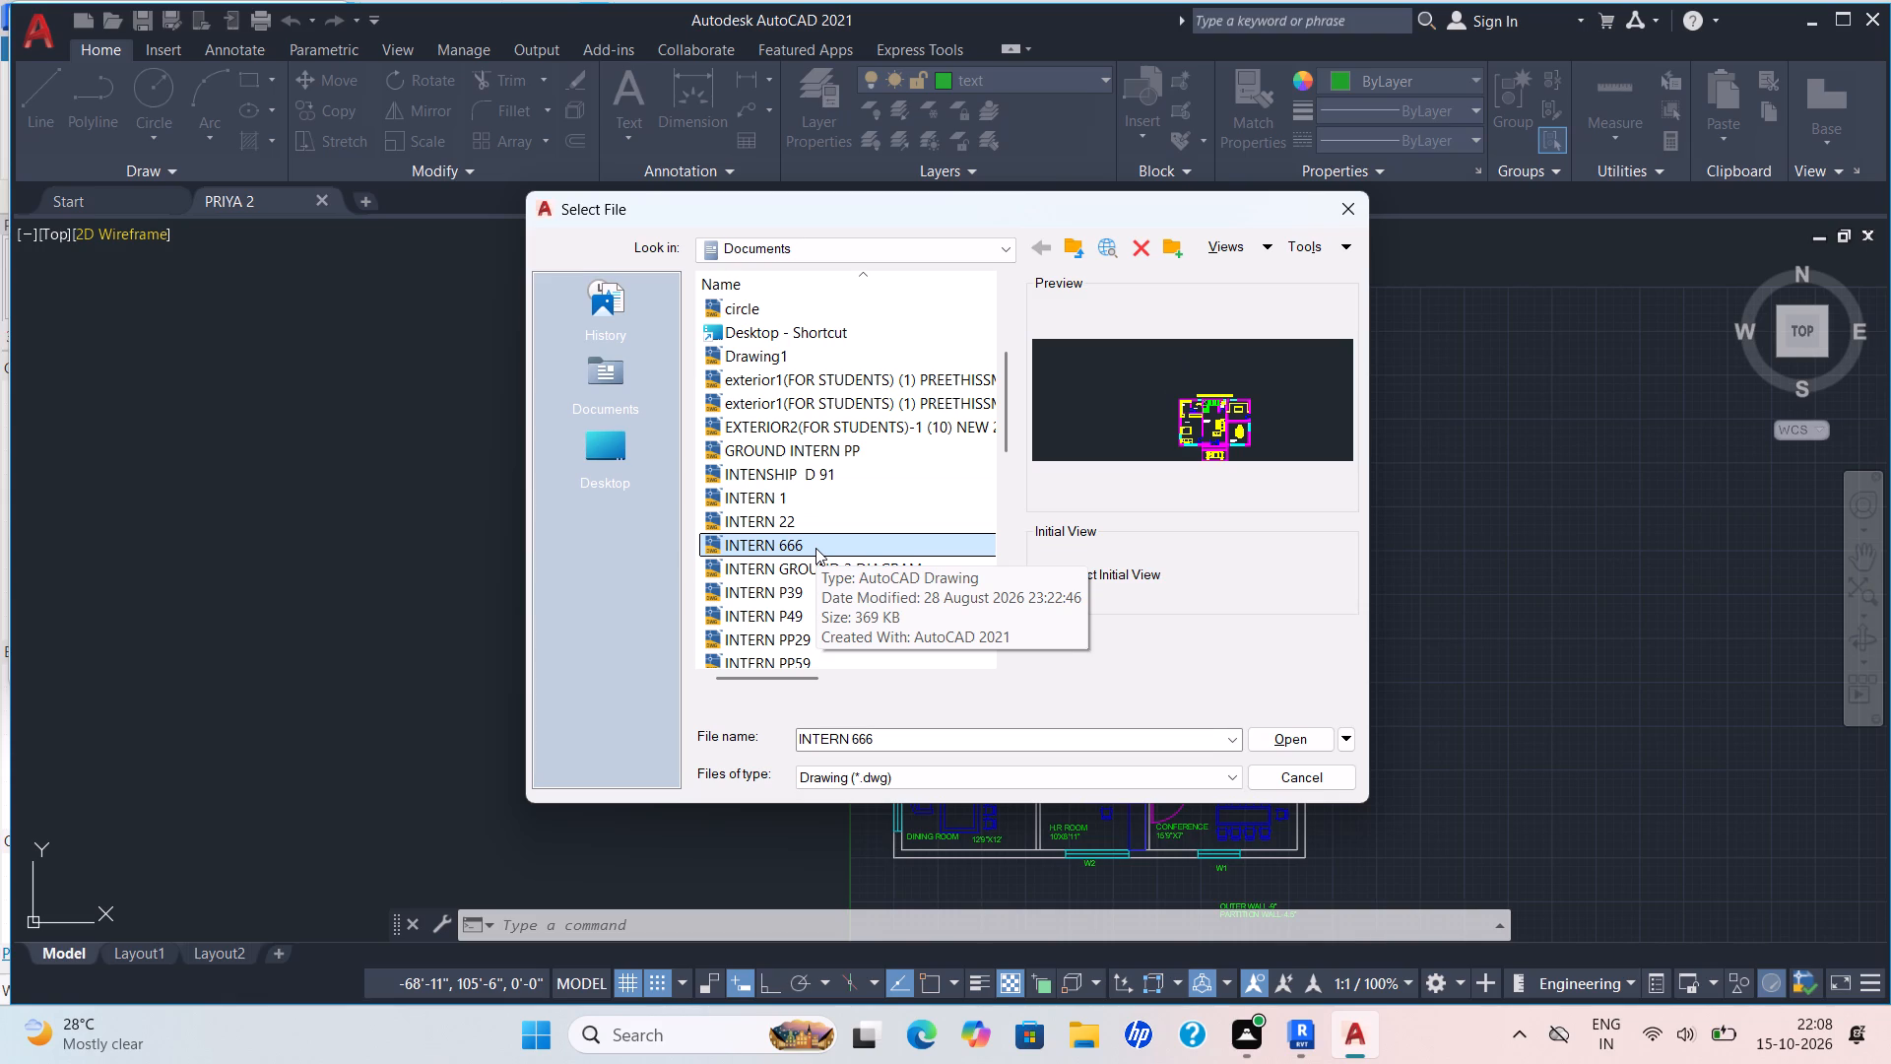
click(792, 544)
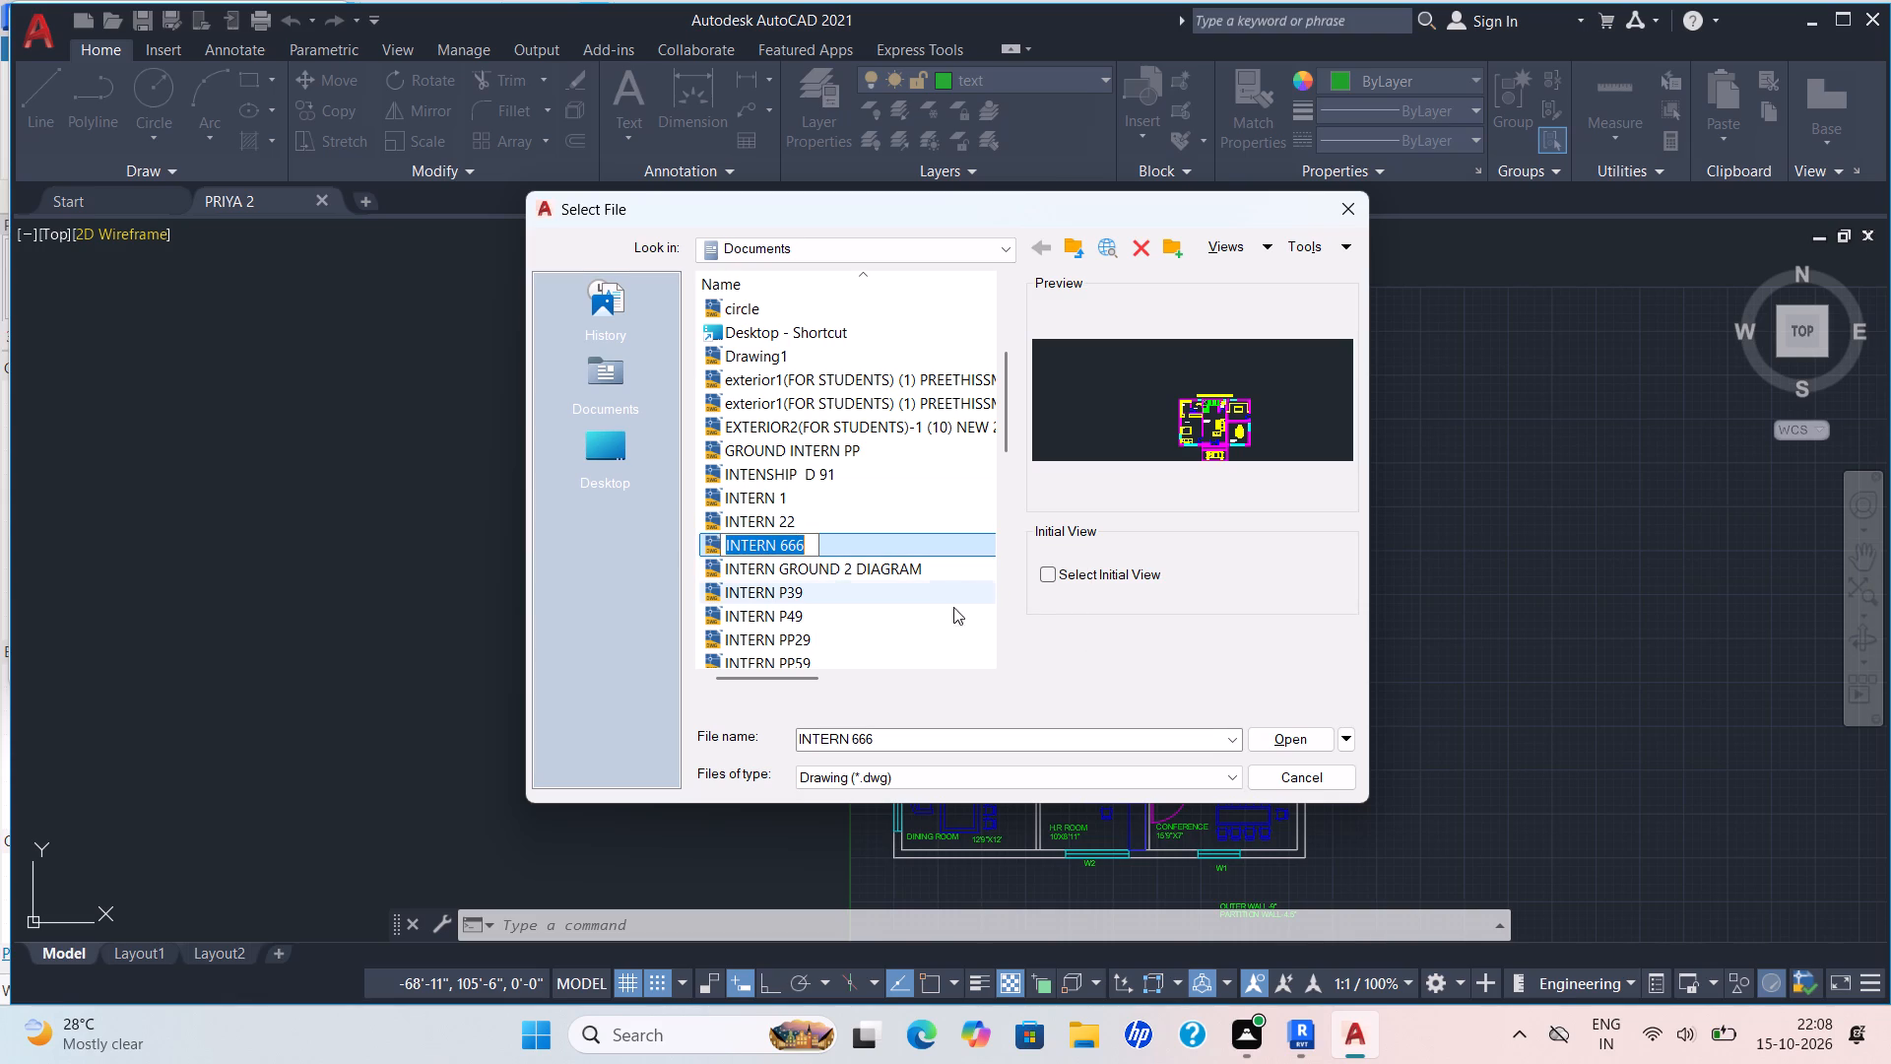
click(778, 590)
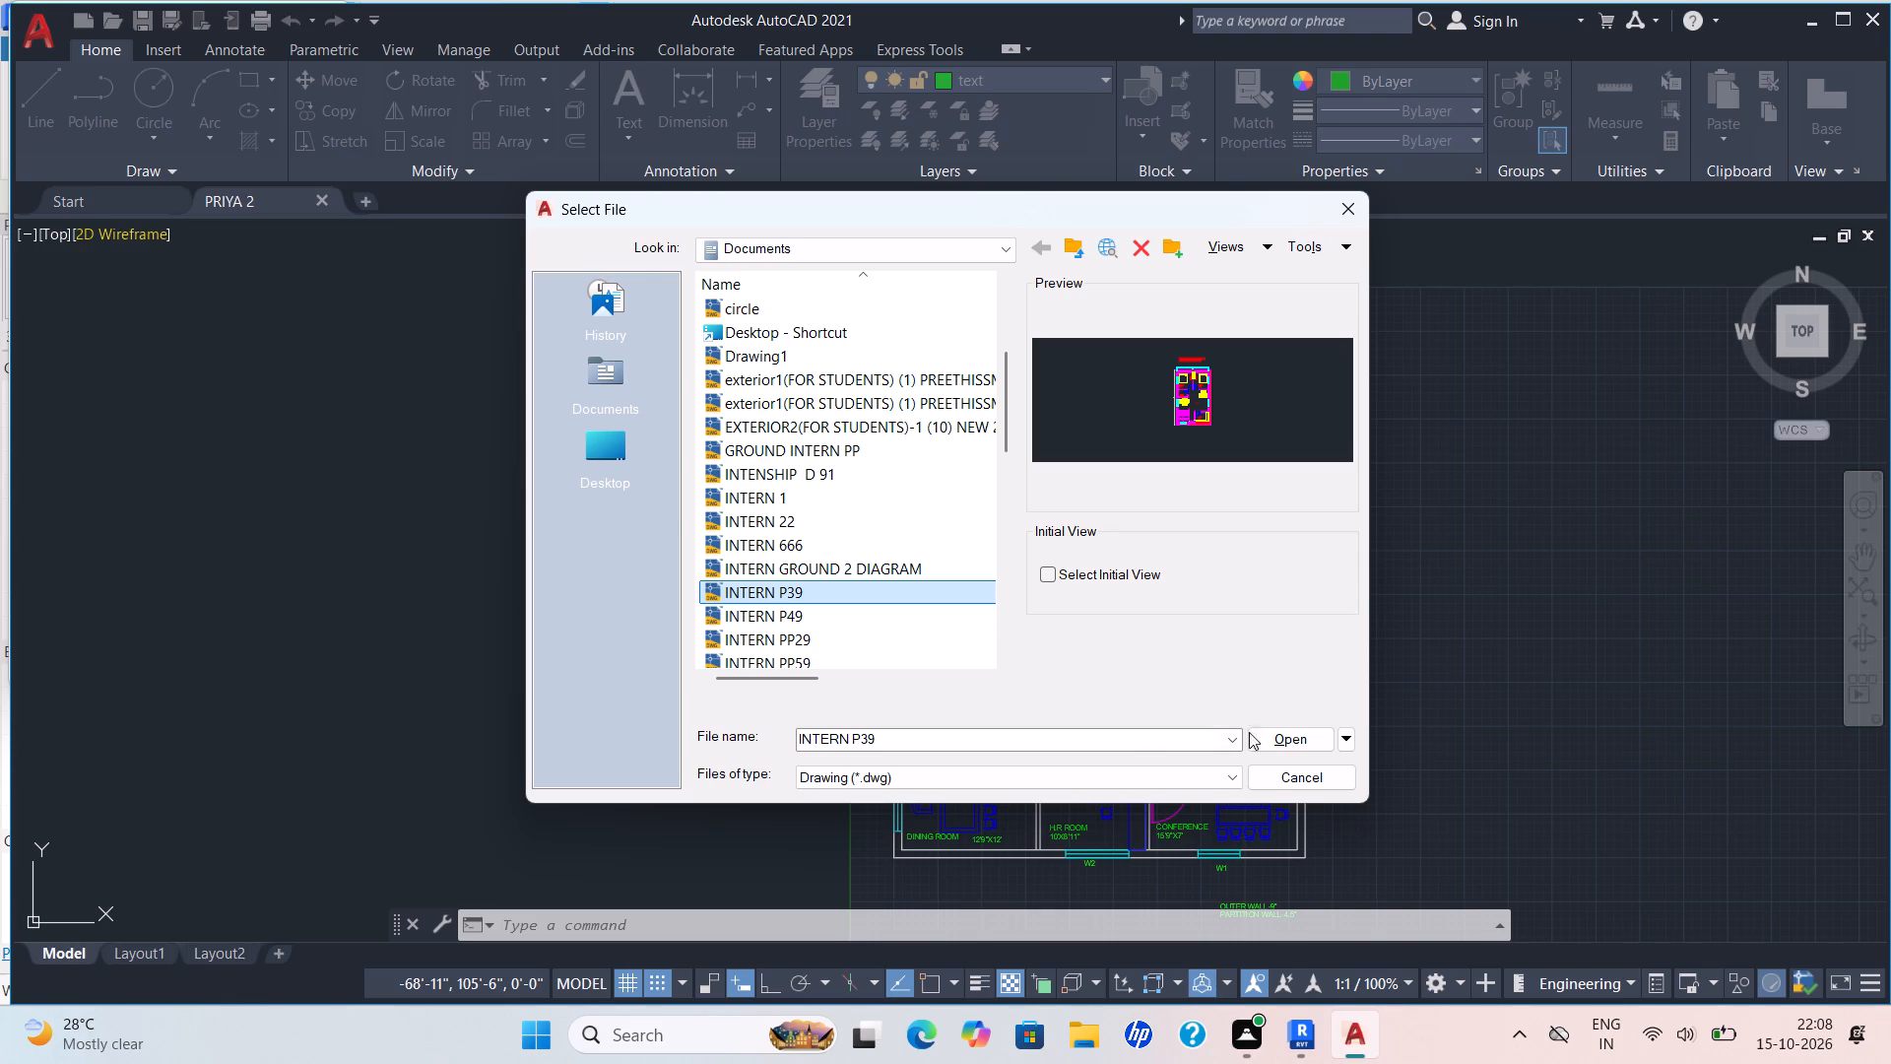
click(1288, 742)
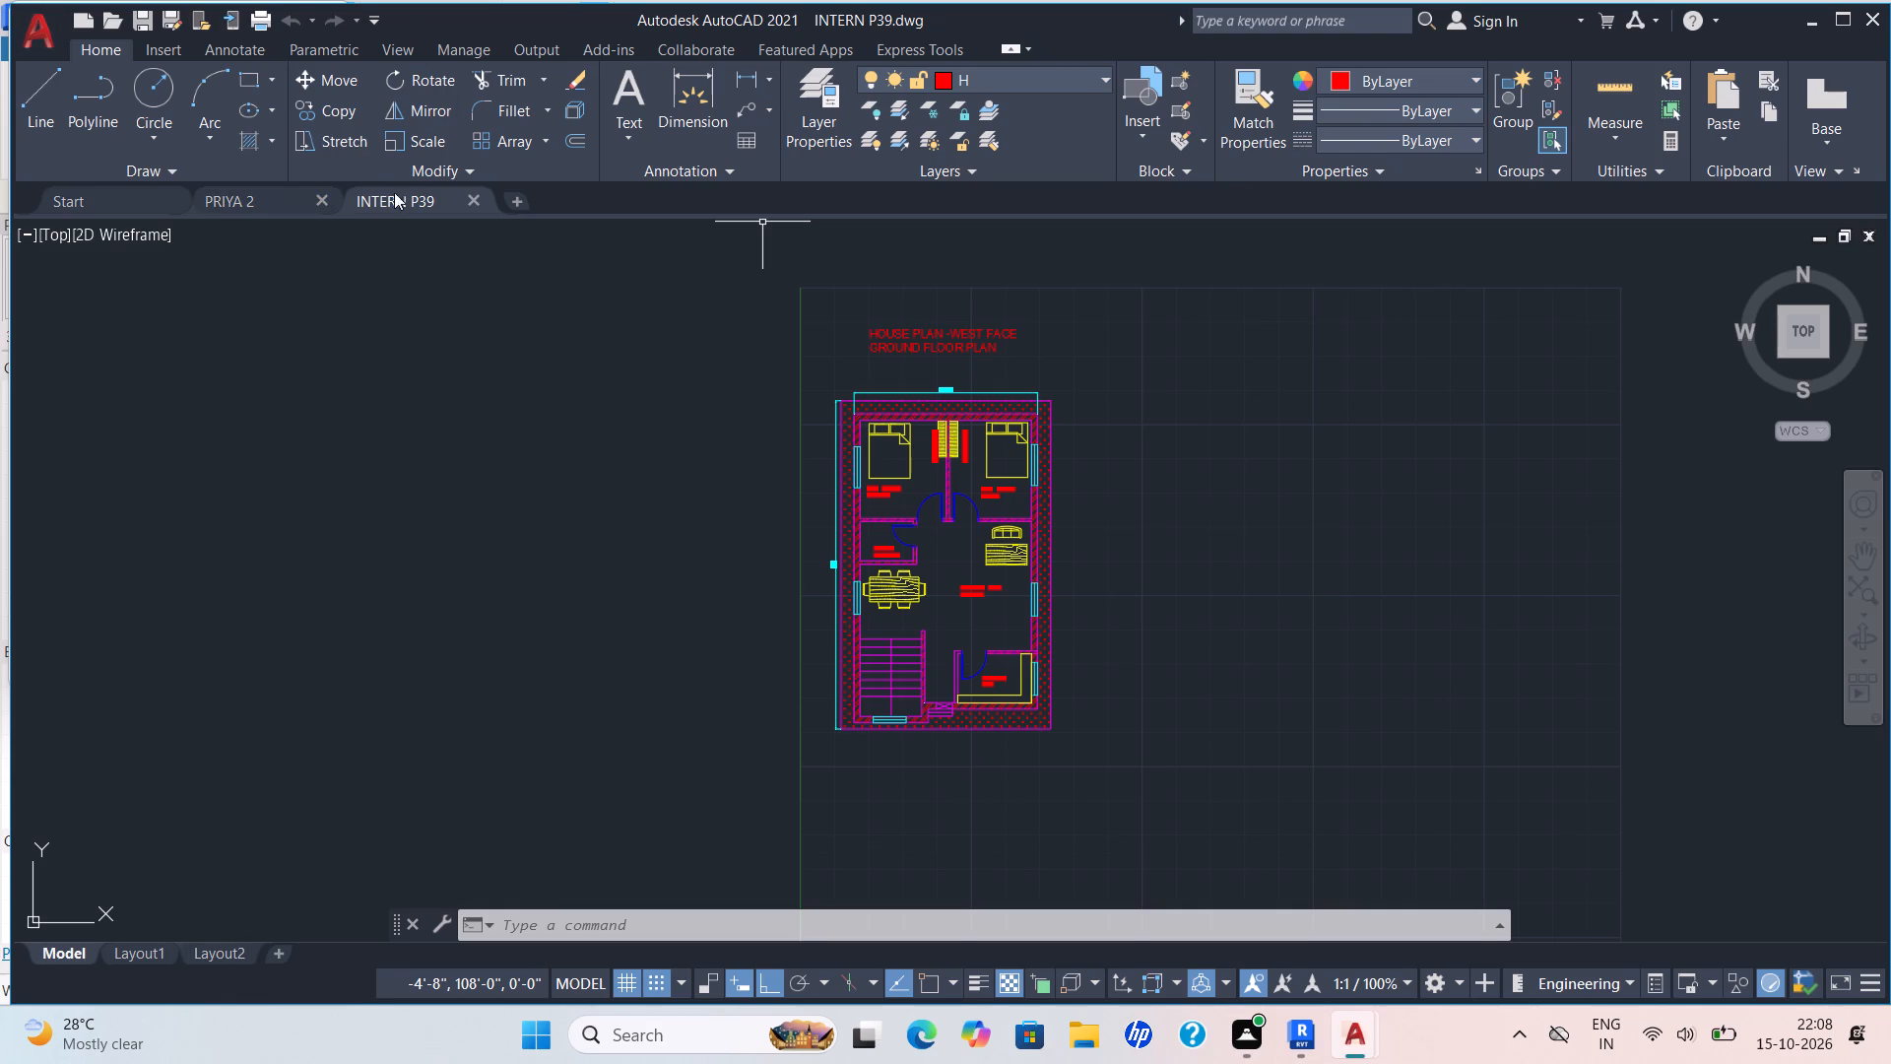
Close the PRIYA 2 office plan drawing, keeping the INTERN P39 house plan open.
click(325, 194)
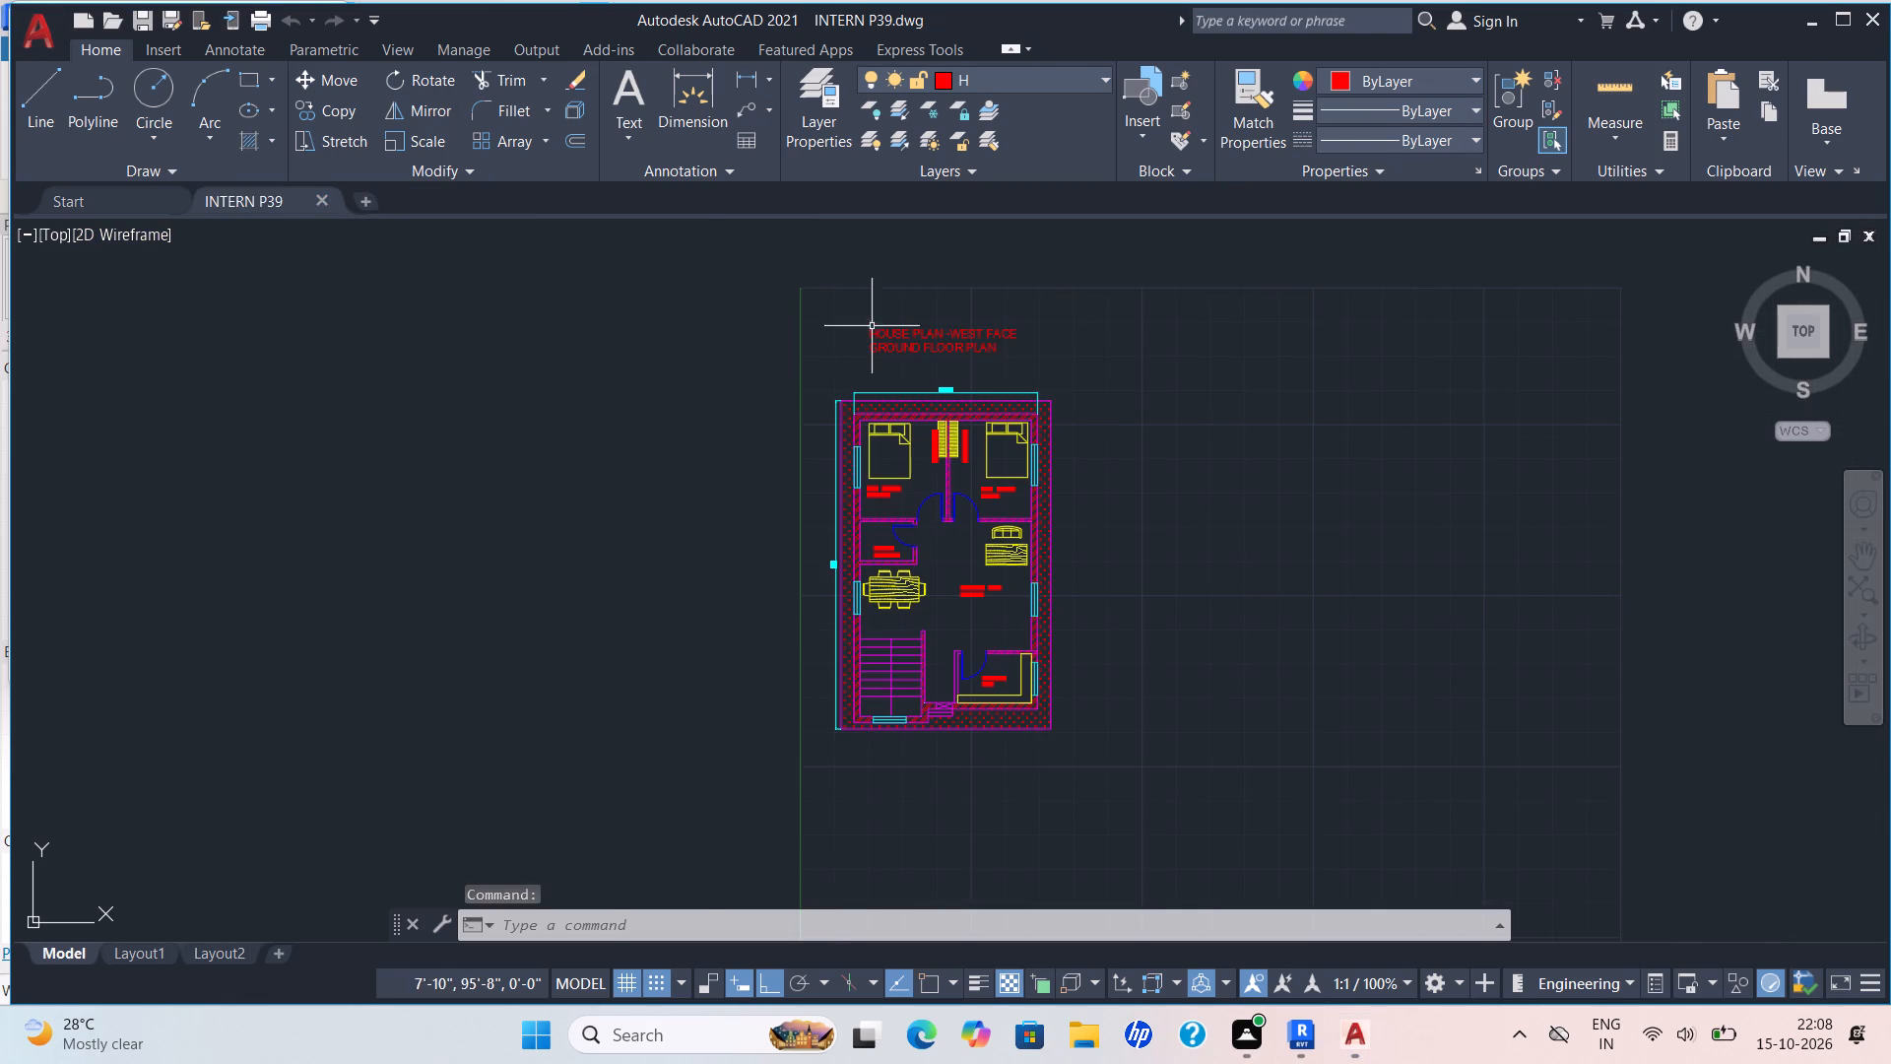
scroll(1115, 393, up, 2)
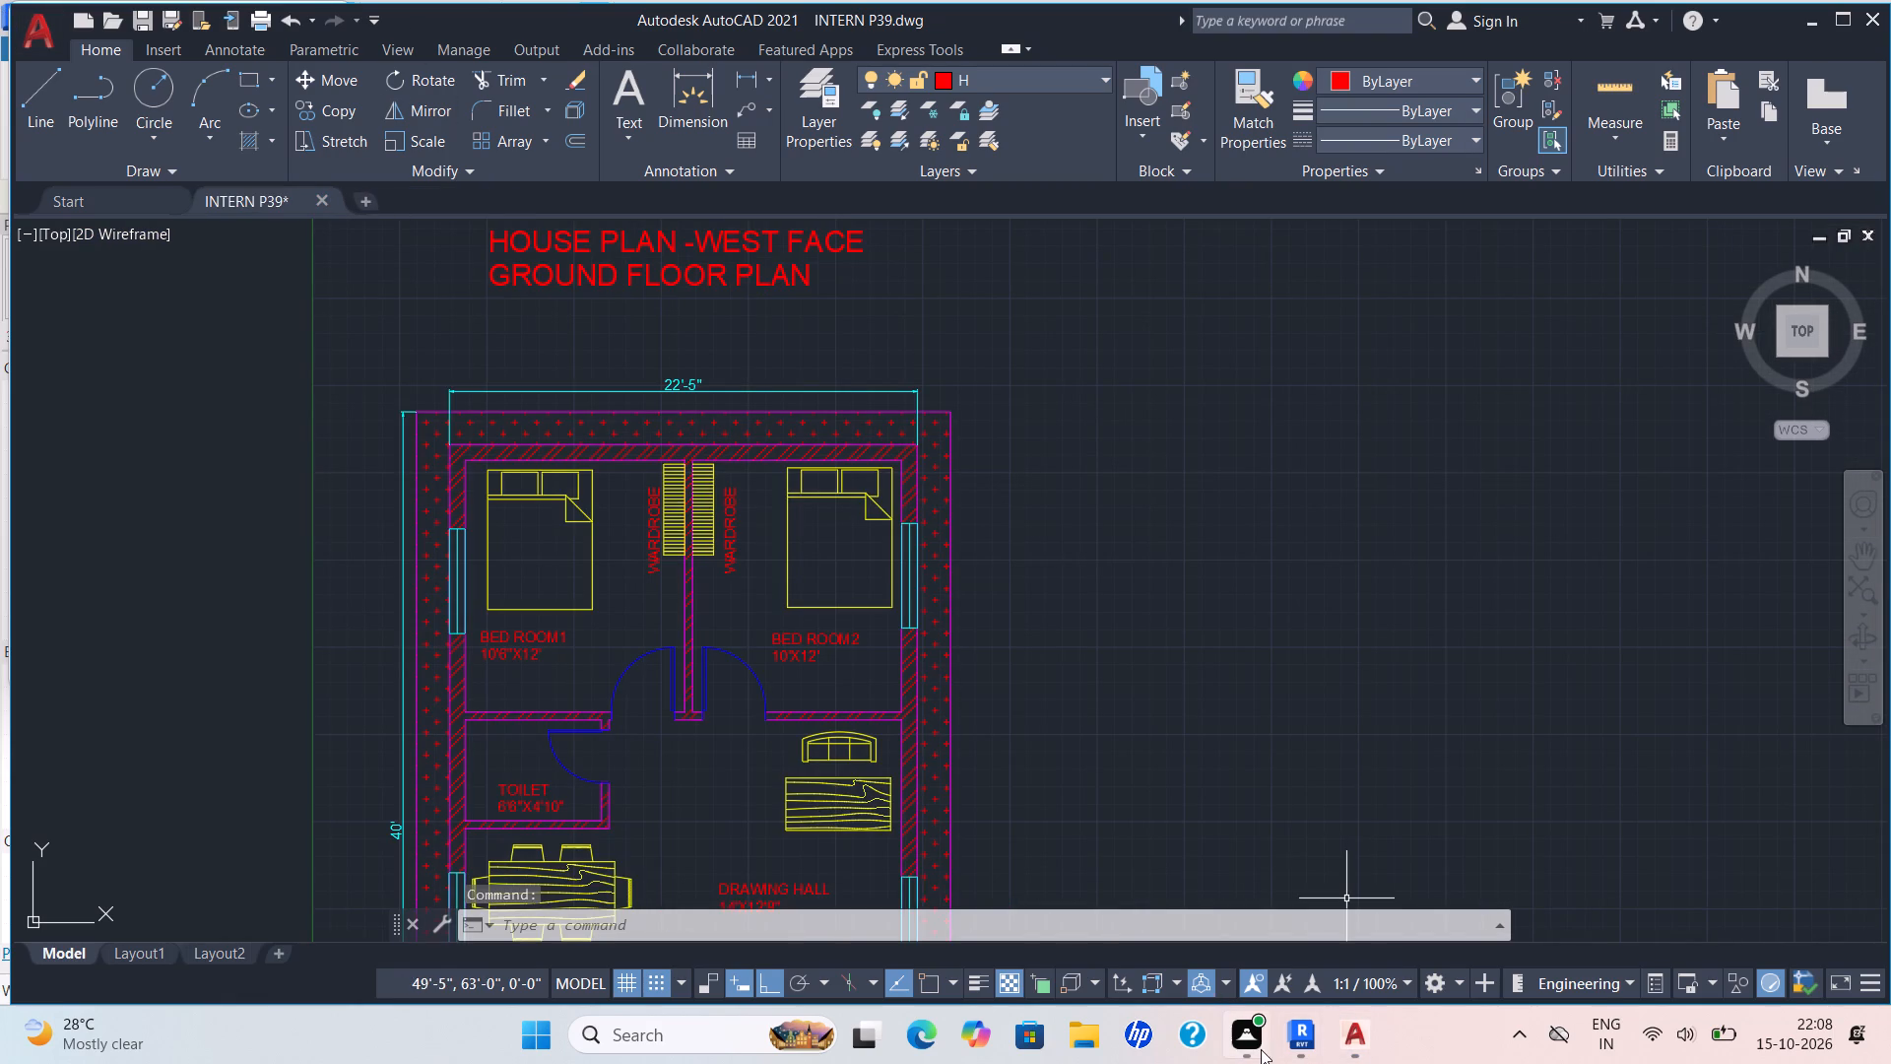